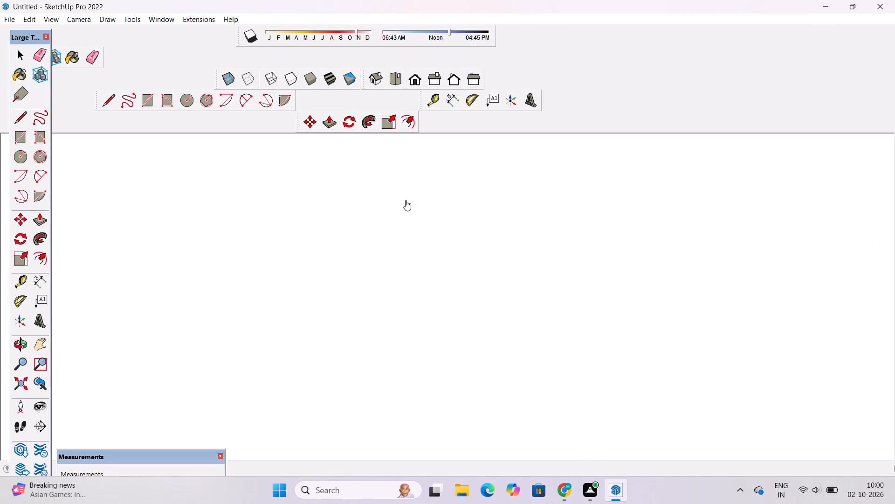
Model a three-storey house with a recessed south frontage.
Set the camera to the standard Top view of the model.
ctrl+scroll(404, 245, down, 4)
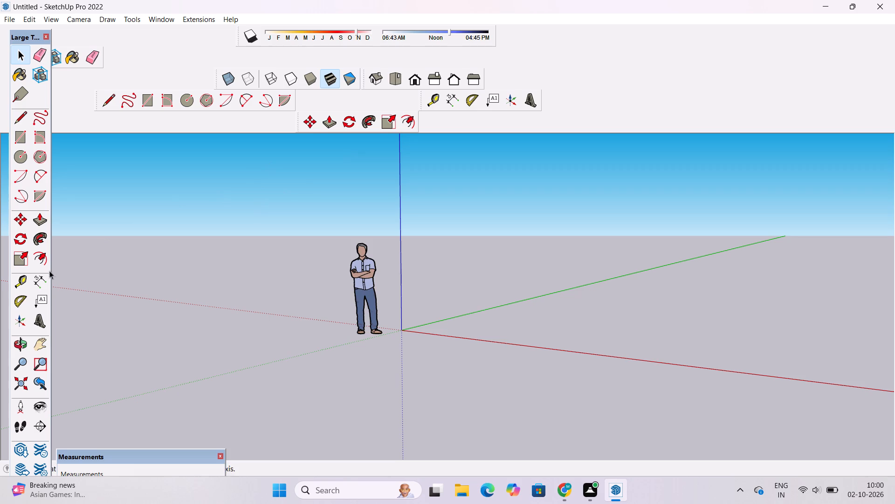
click(395, 83)
Draw a 60' line parallel to the red axis, starting just beside the origin on its positive side.
ctrl+scroll(534, 282, up, 3)
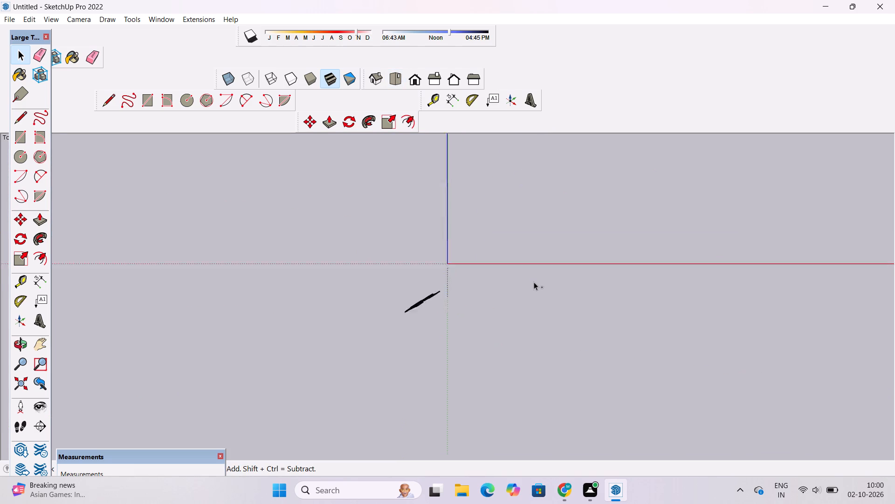
ctrl+scroll(534, 282, up, 4)
ctrl+scroll(492, 248, up, 8)
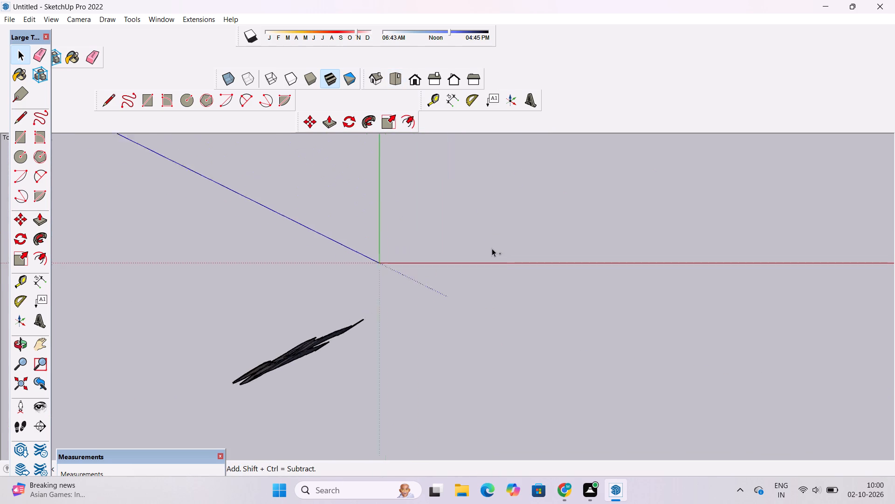
ctrl+scroll(492, 248, up, 10)
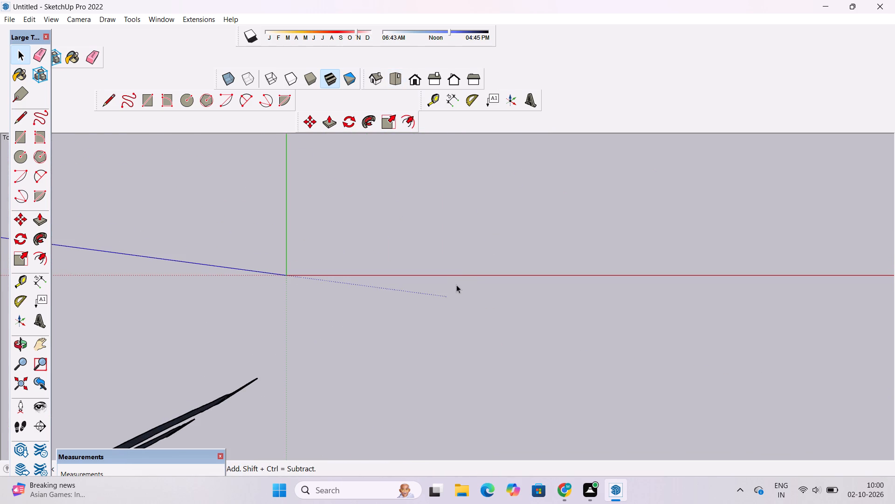
ctrl+scroll(456, 285, up, 5)
ctrl+scroll(456, 285, down, 2)
ctrl+scroll(456, 285, up, 3)
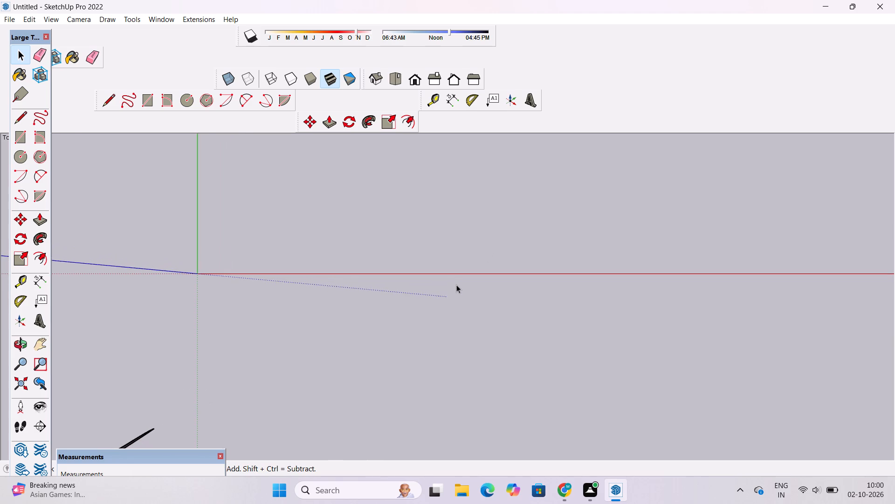
ctrl+scroll(456, 285, down, 5)
key(o)
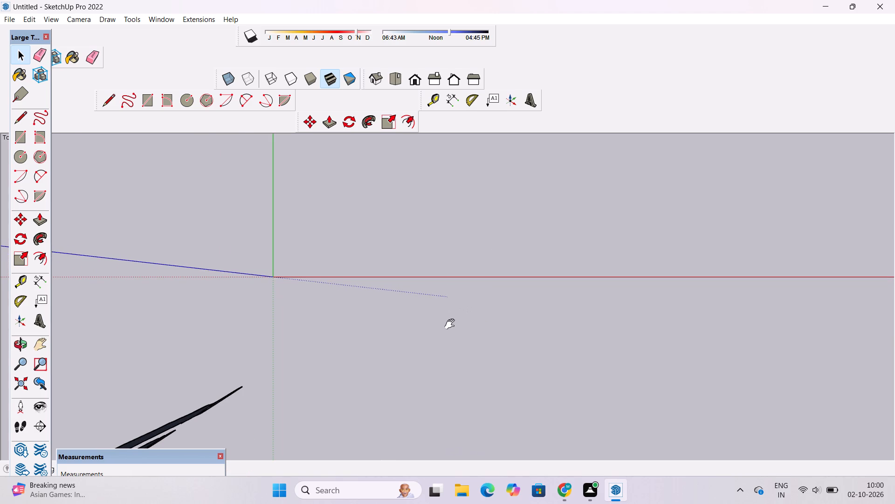
shift+drag(452, 324, 399, 283)
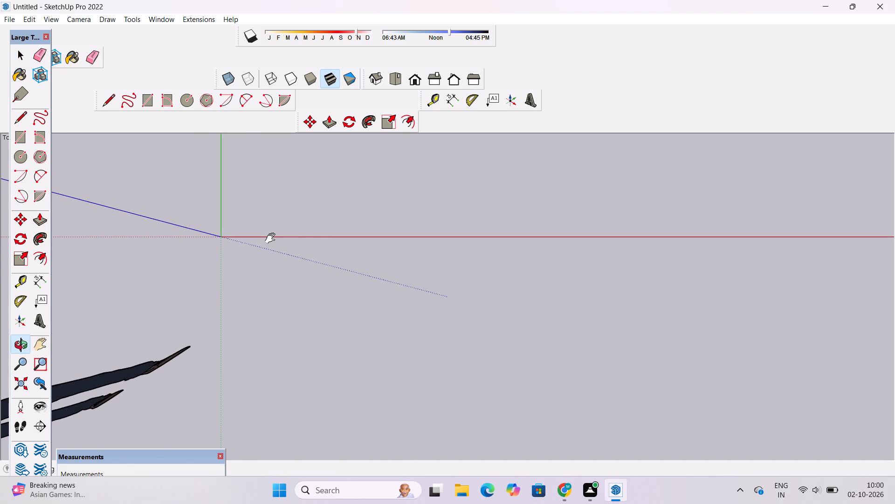
ctrl+shift+scroll(272, 238, up, 6)
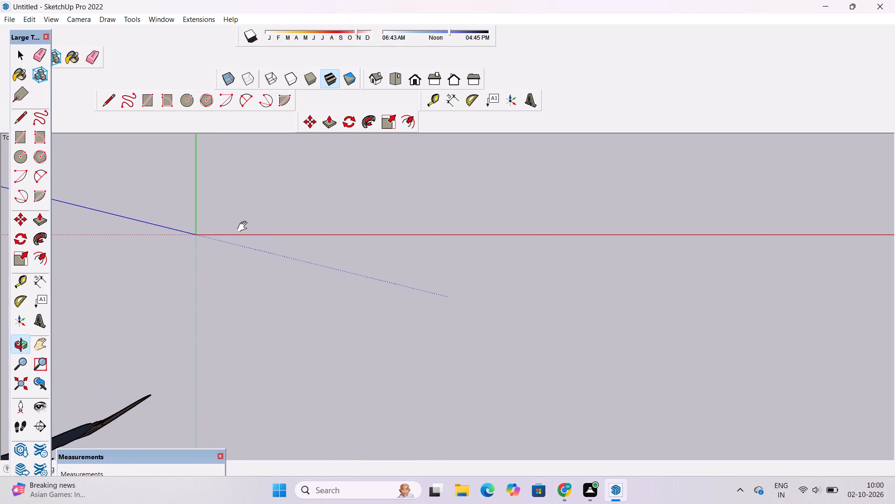
shift+drag(244, 227, 244, 225)
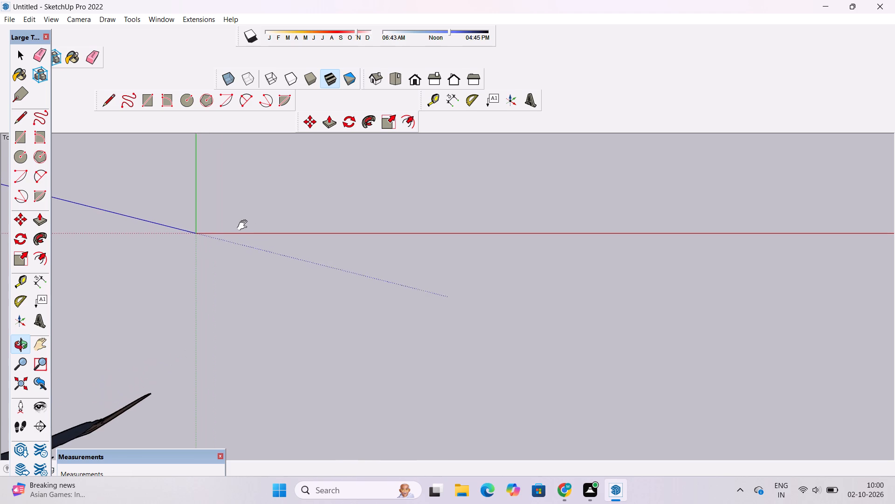
shift+drag(244, 225, 234, 202)
shift+drag(211, 211, 203, 195)
ctrl+shift+scroll(203, 195, up, 3)
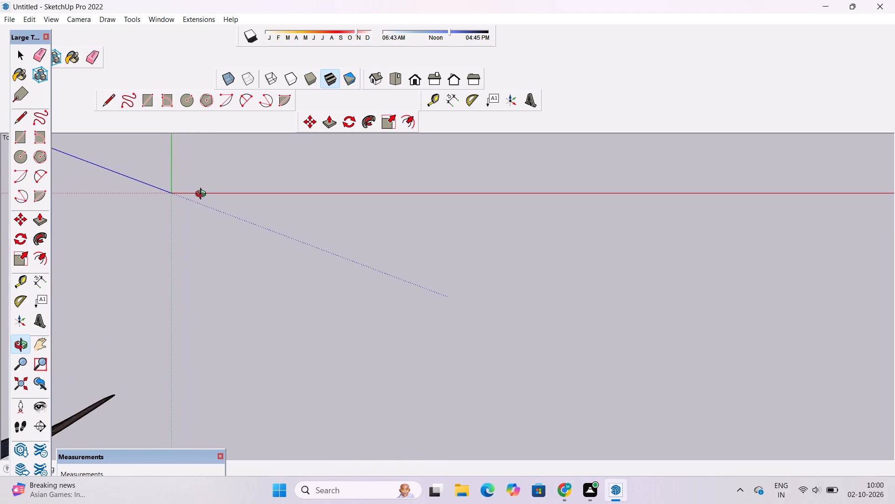
ctrl+shift+scroll(203, 195, up, 5)
shift+drag(203, 195, 196, 190)
ctrl+shift+scroll(196, 190, up, 4)
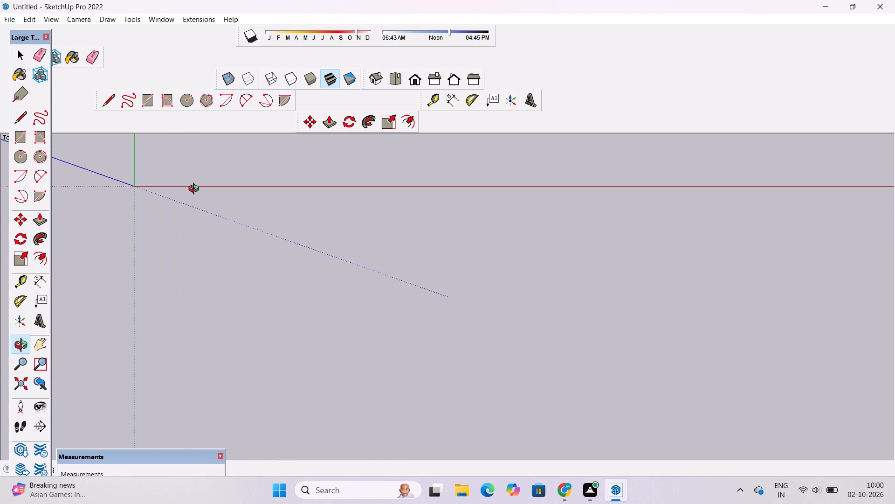
shift+drag(196, 190, 197, 207)
ctrl+shift+scroll(179, 195, up, 1)
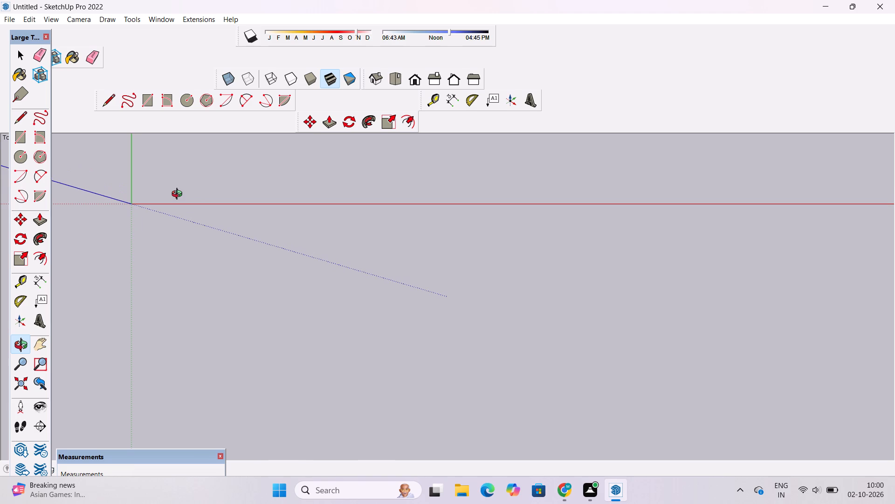
key(l)
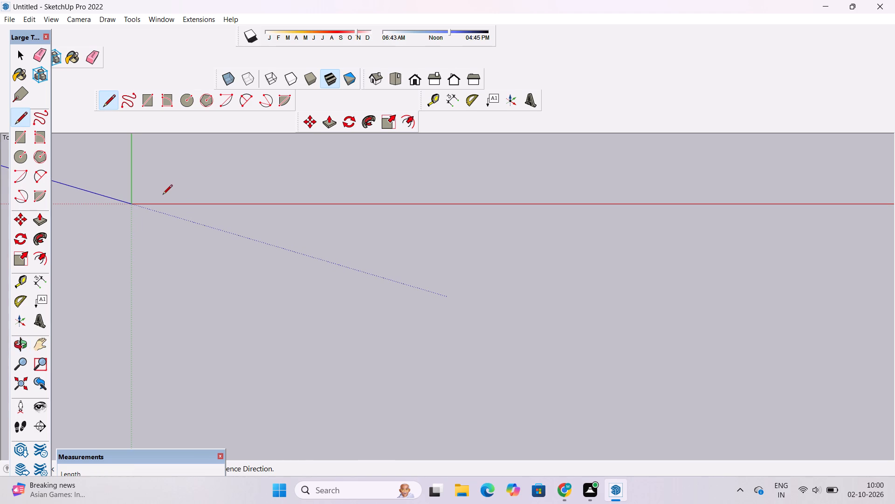
click(163, 195)
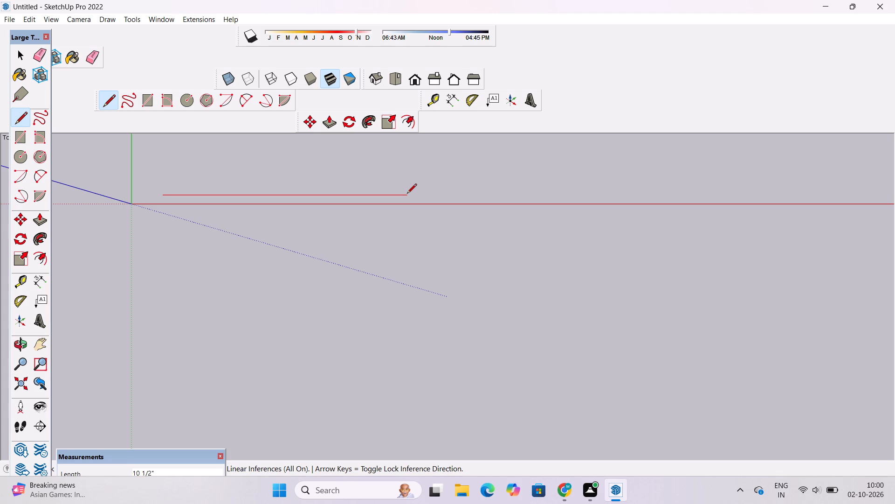
text(60')
key(Return)
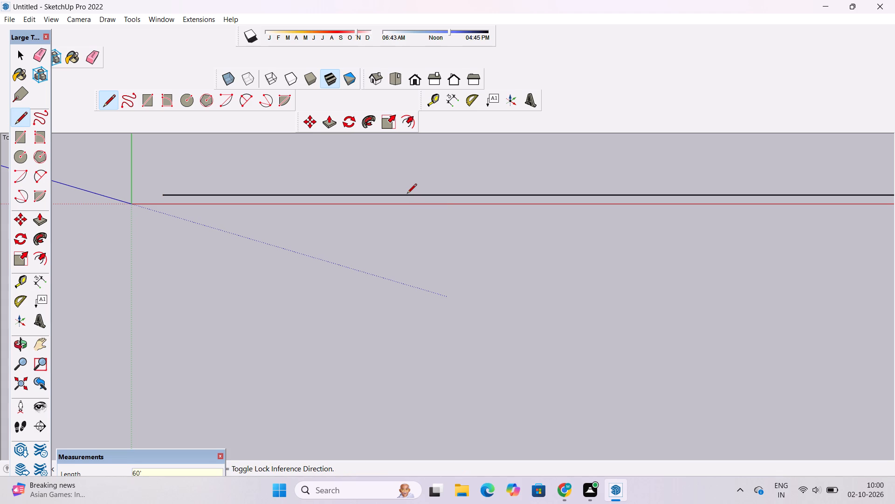
Draw a 45' line along the green axis from the far end of the 60' line.
key(o)
ctrl+scroll(407, 194, down, 3)
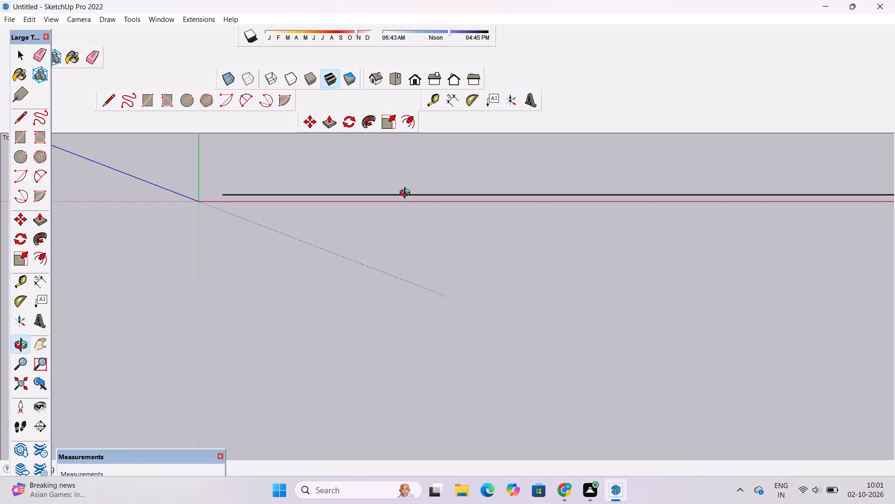
ctrl+scroll(407, 194, down, 4)
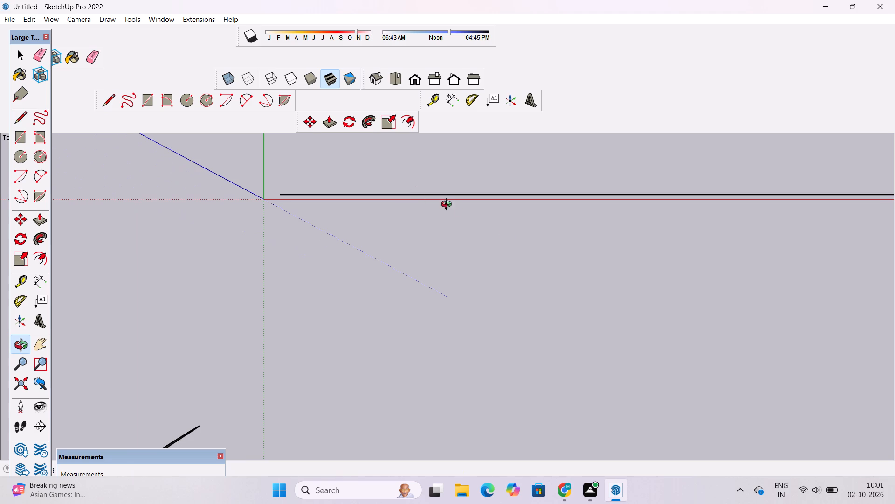
shift+drag(646, 245, 526, 266)
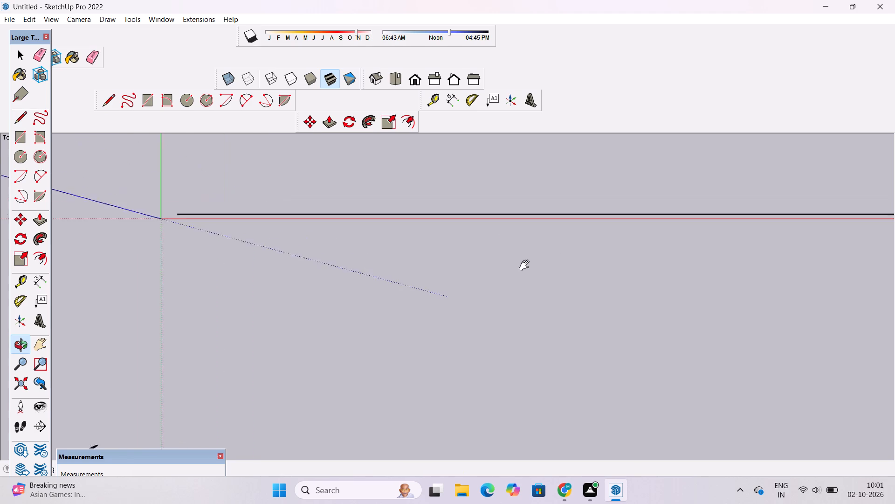
shift+drag(526, 266, 432, 270)
shift+drag(543, 281, 336, 259)
ctrl+shift+scroll(336, 259, down, 4)
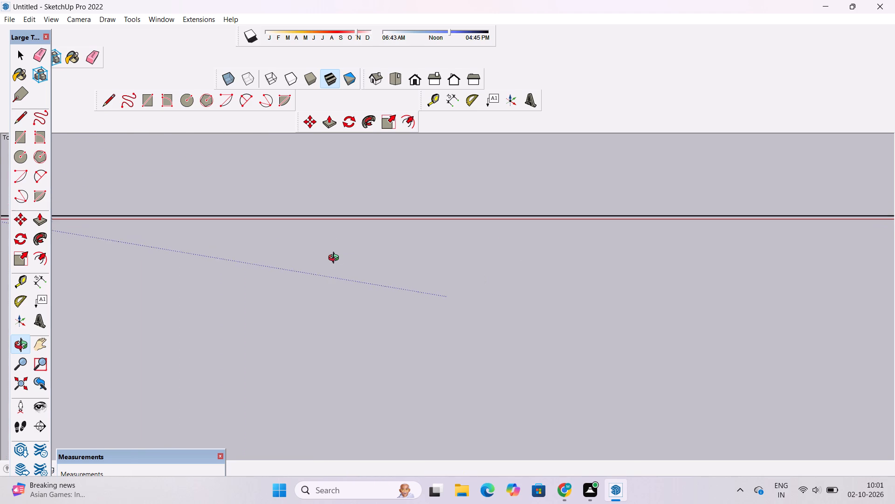
ctrl+shift+scroll(336, 259, down, 20)
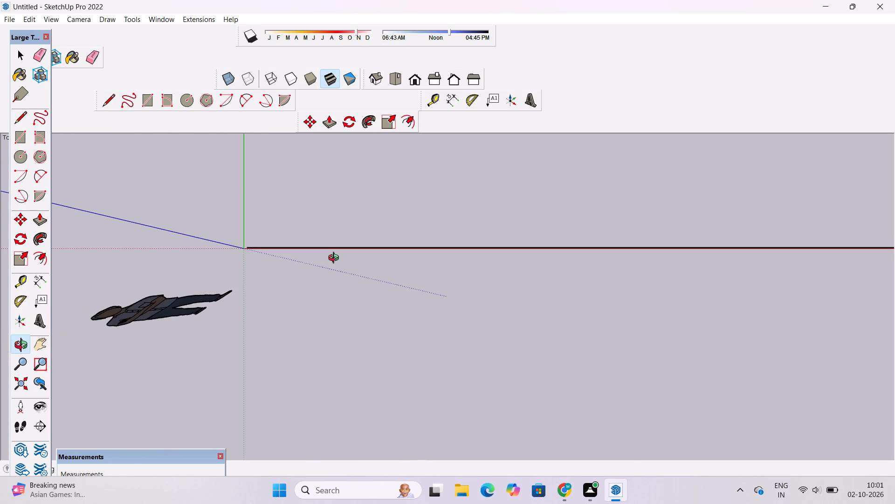
ctrl+shift+scroll(336, 259, down, 9)
ctrl+shift+scroll(336, 259, up, 8)
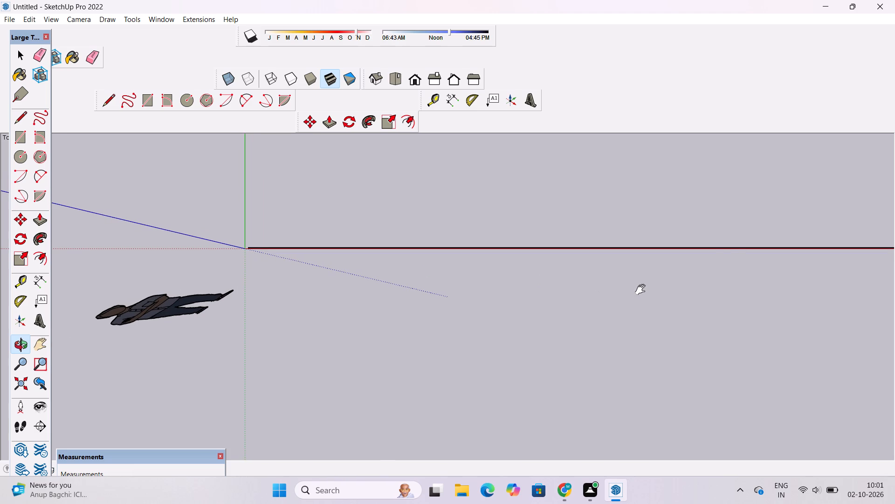
shift+drag(734, 252, 488, 245)
shift+drag(687, 259, 665, 257)
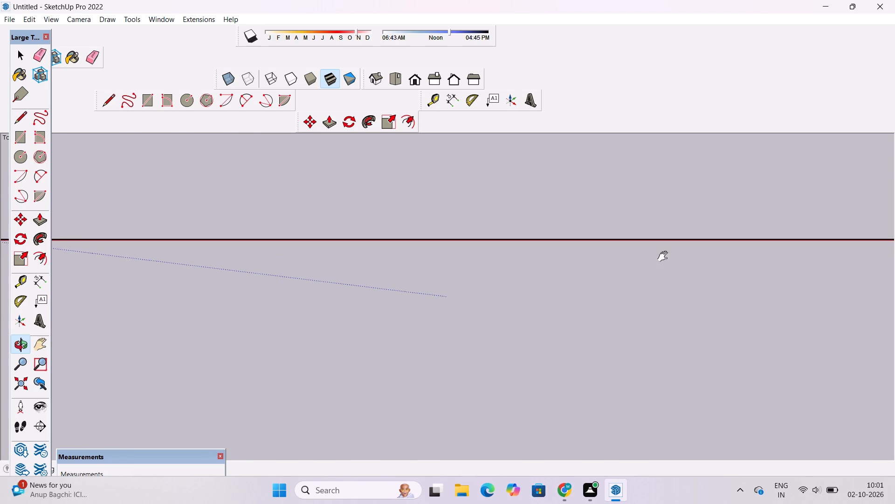
shift+drag(665, 257, 460, 270)
ctrl+shift+scroll(460, 270, down, 16)
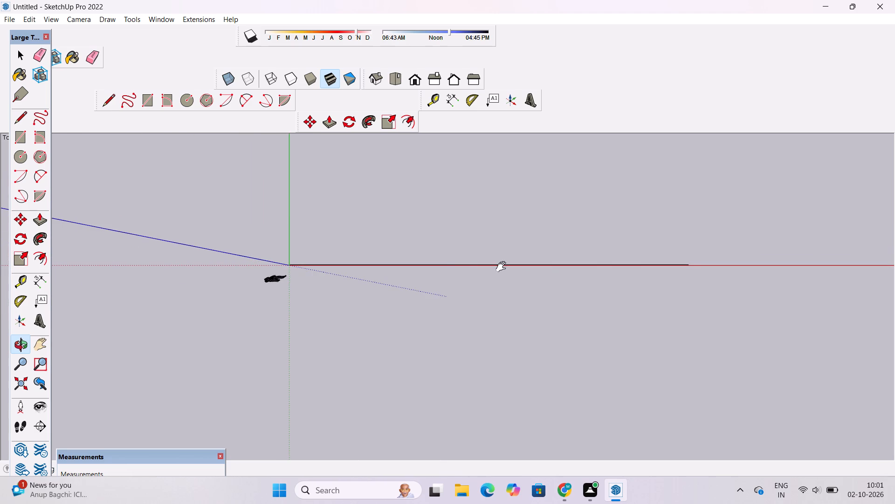
shift+drag(708, 271, 673, 277)
ctrl+shift+scroll(673, 277, up, 3)
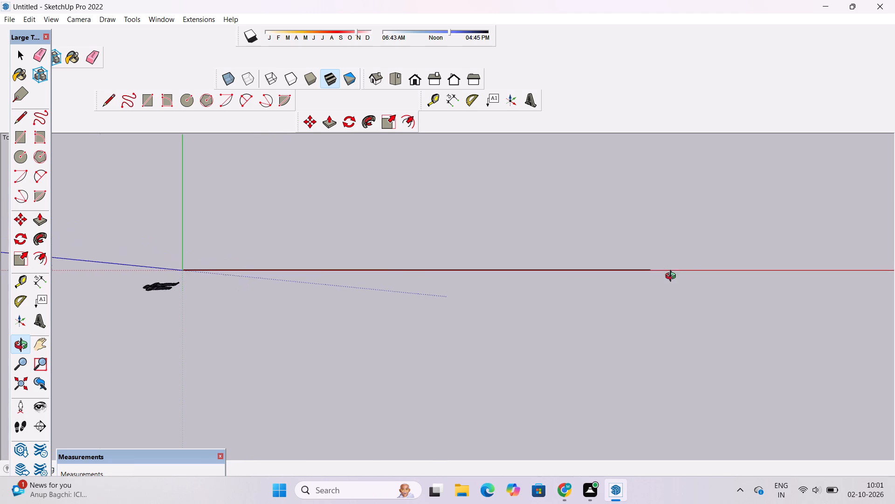
ctrl+shift+scroll(673, 277, up, 6)
shift+drag(652, 269, 646, 269)
ctrl+shift+scroll(639, 269, up, 3)
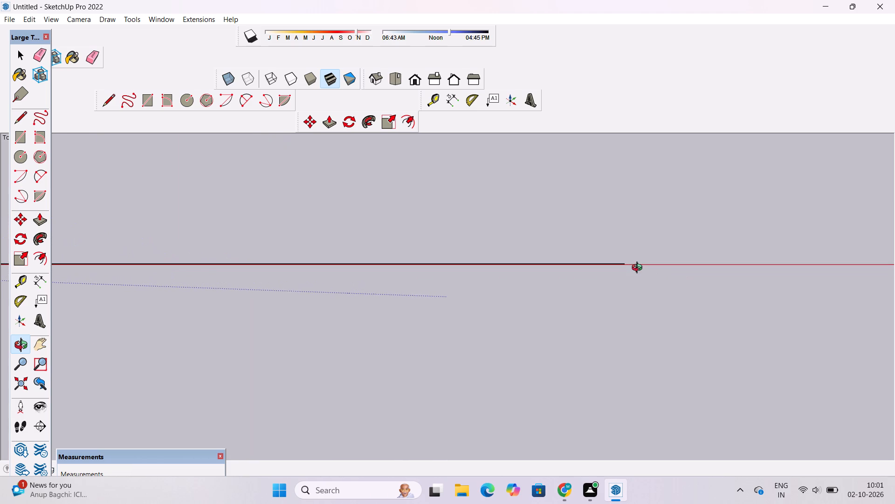
ctrl+shift+scroll(639, 269, up, 3)
shift+drag(613, 264, 595, 263)
ctrl+shift+scroll(595, 263, up, 8)
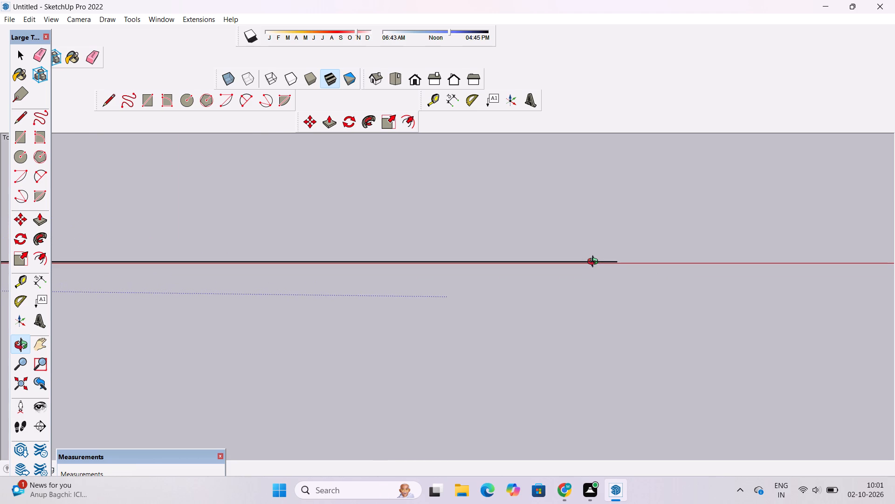
shift+click(617, 269)
ctrl+shift+scroll(617, 269, up, 7)
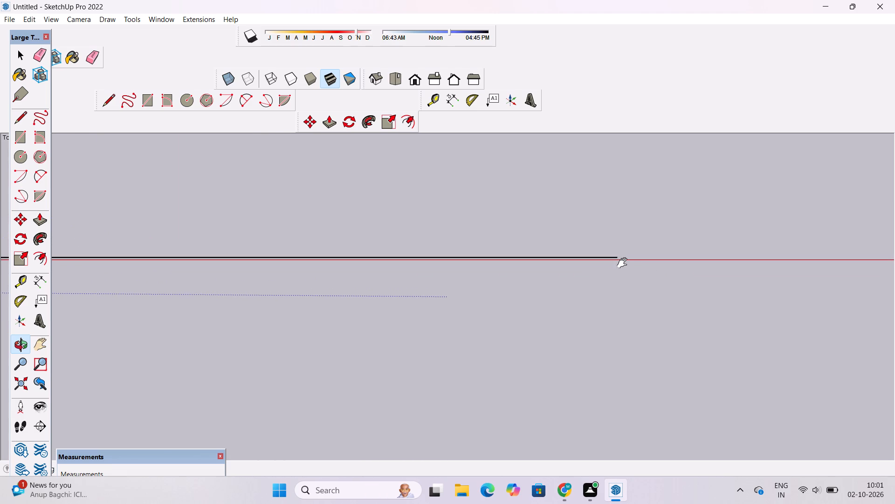
shift+click(624, 263)
ctrl+shift+scroll(624, 263, up, 16)
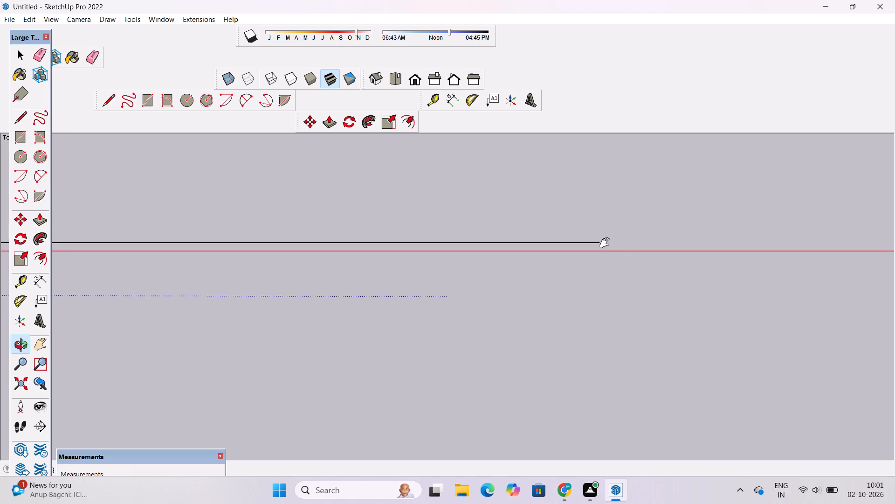
ctrl+shift+scroll(605, 243, up, 14)
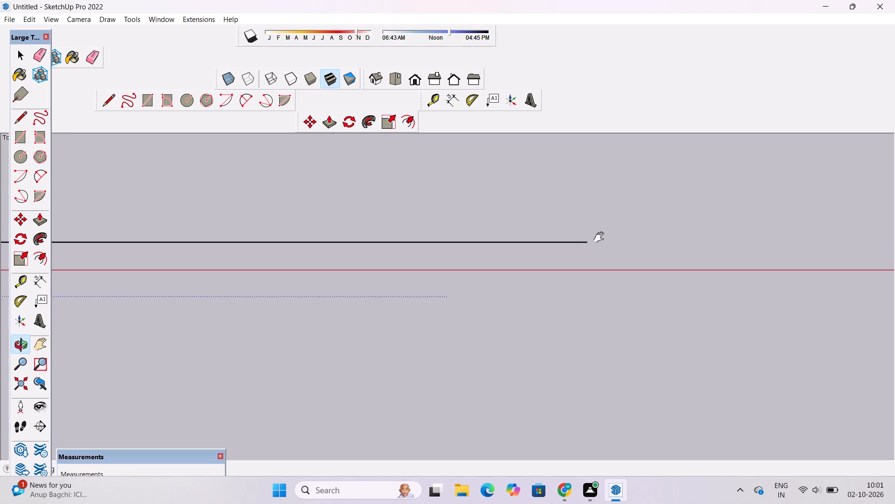
ctrl+shift+scroll(586, 234, up, 5)
key(shift+l)
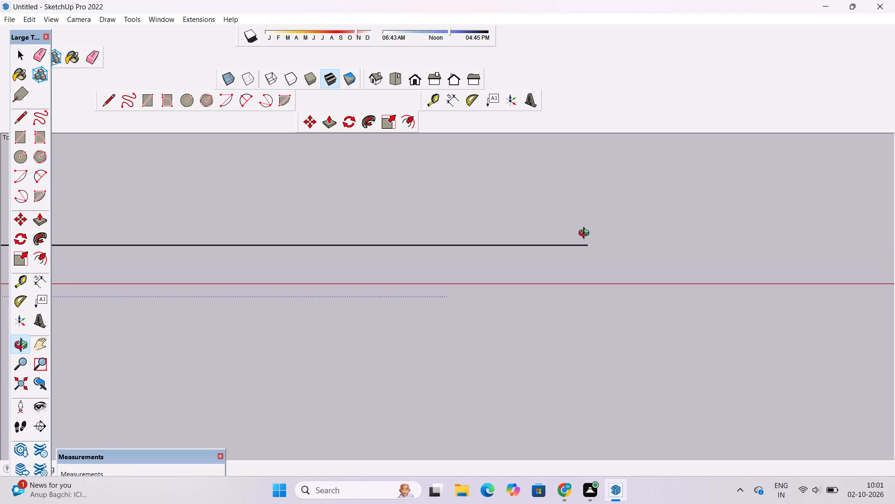
key(l)
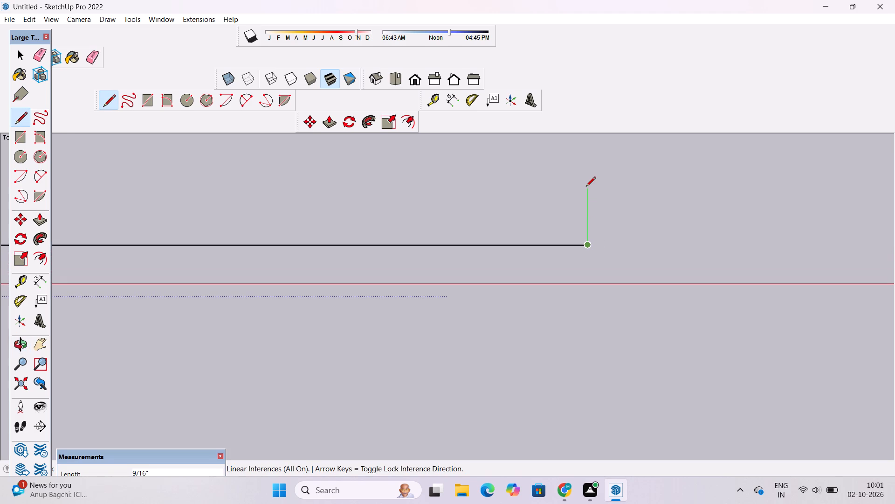
key(4)
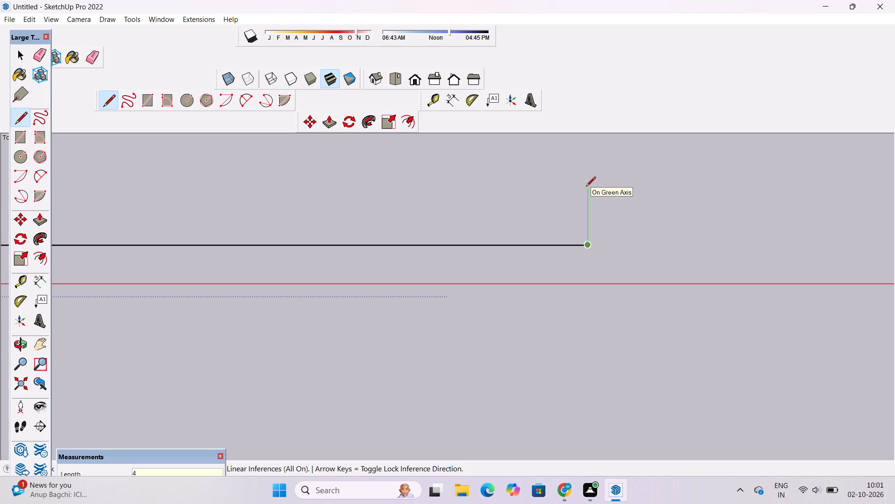
key(5)
key(apostrophe)
key(Return)
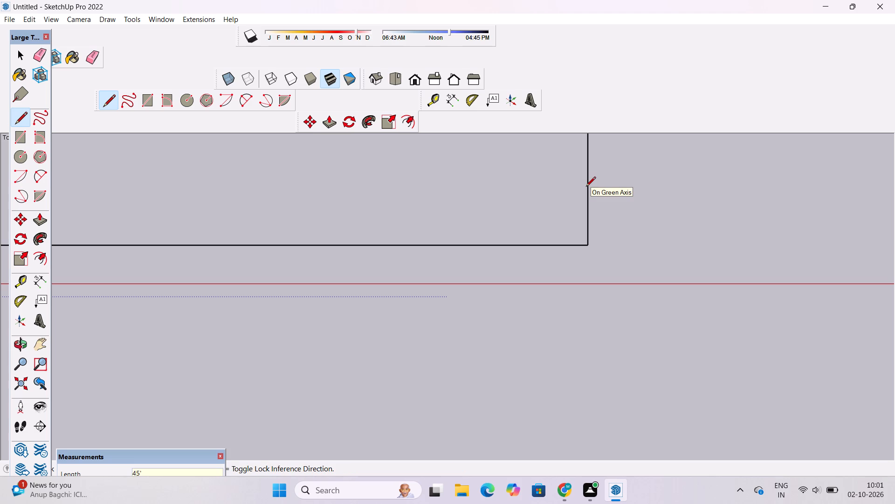
Draw a 60' line parallel to the red axis from the free end of the 45' line, back toward the green axis.
ctrl+scroll(586, 187, down, 9)
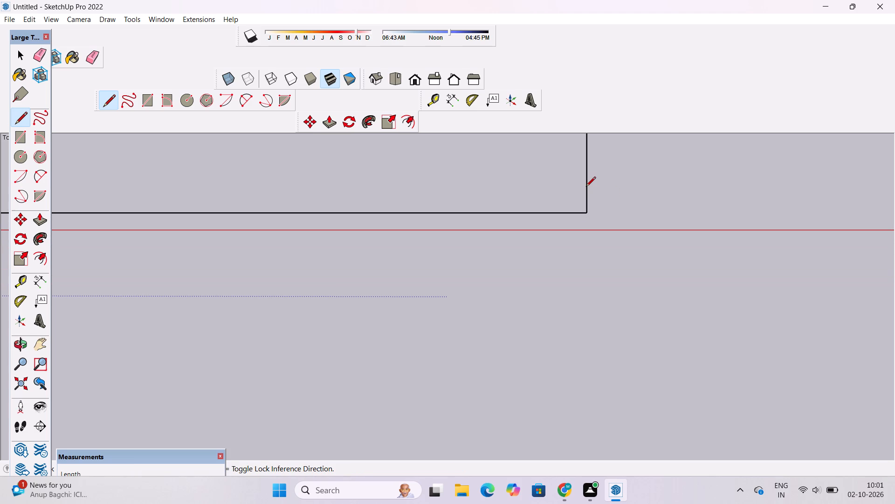
key(o)
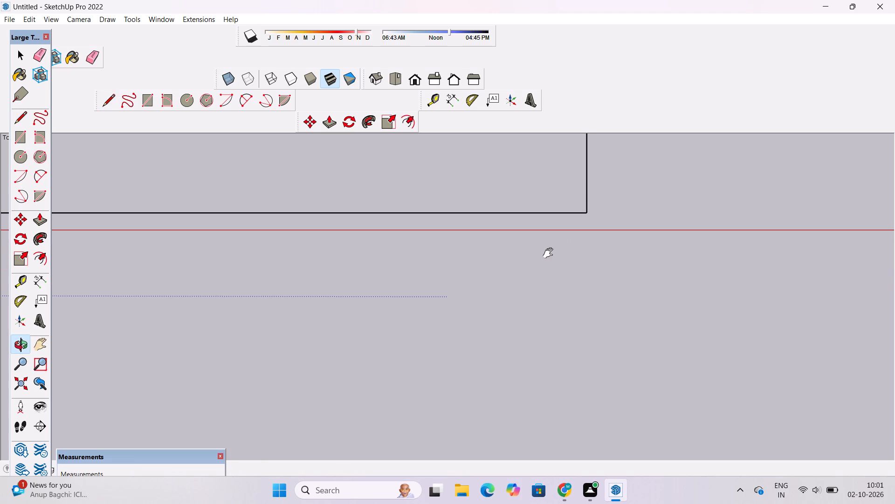
shift+drag(541, 181, 567, 383)
ctrl+shift+scroll(567, 383, down, 6)
ctrl+scroll(567, 383, down, 2)
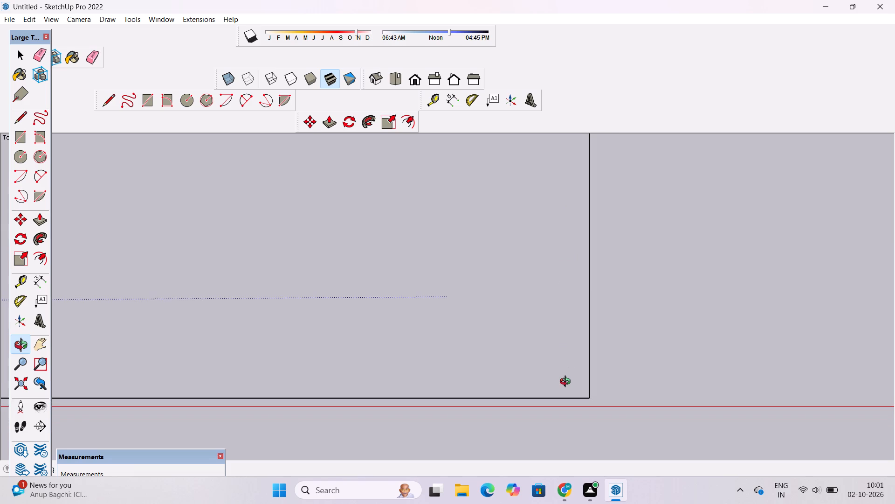
scroll(567, 383, up, 1)
ctrl+scroll(567, 383, down, 16)
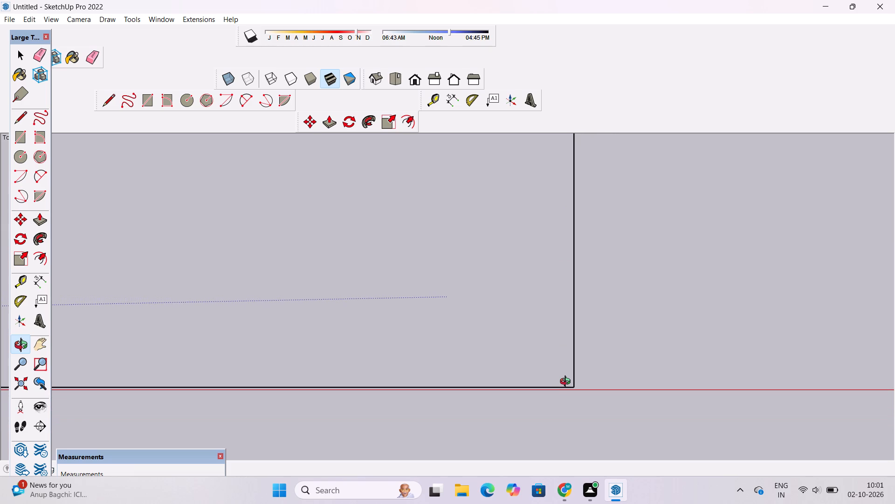
ctrl+scroll(567, 383, down, 5)
ctrl+shift+scroll(567, 383, down, 10)
ctrl+scroll(567, 383, down, 8)
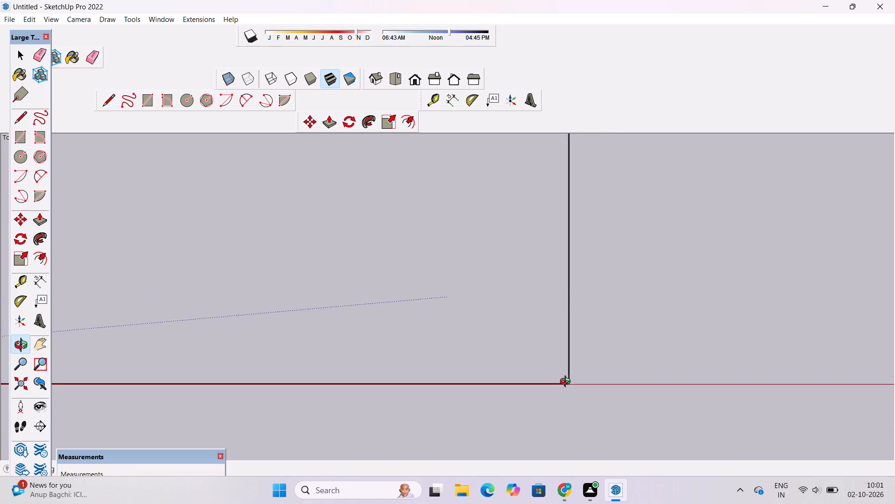
ctrl+scroll(567, 383, down, 6)
ctrl+scroll(541, 247, down, 17)
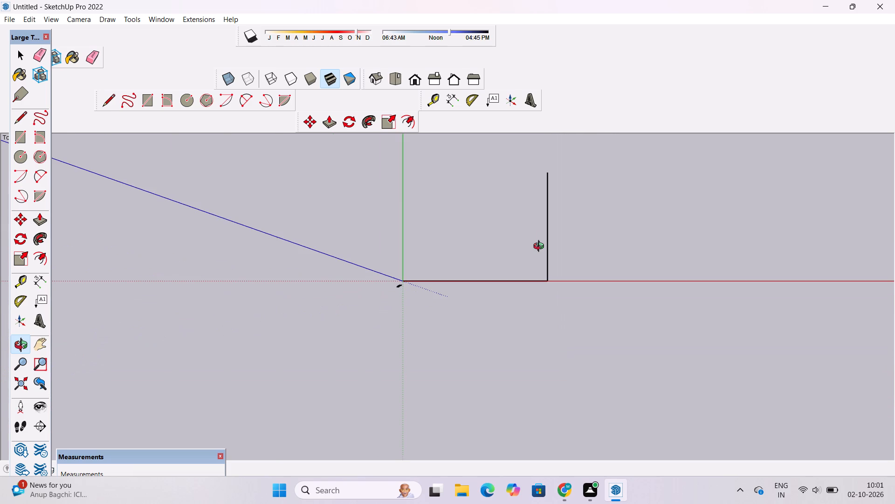
shift+drag(549, 170, 551, 256)
ctrl+shift+scroll(551, 256, up, 5)
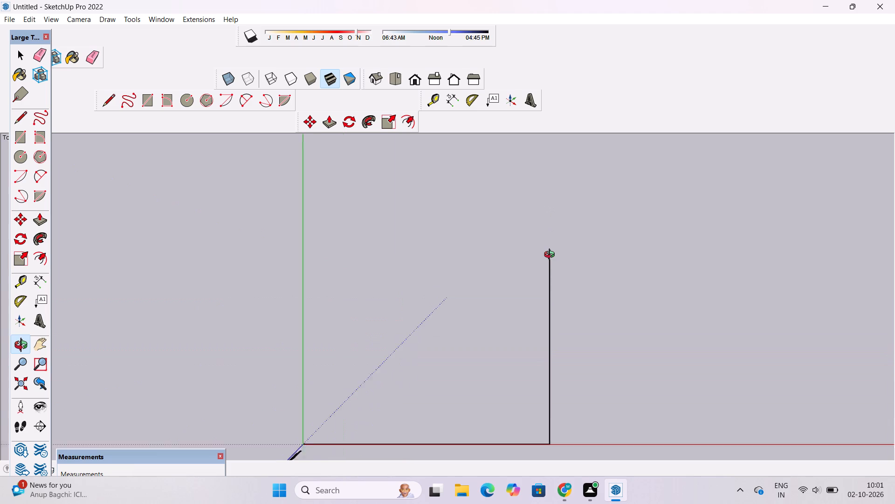
ctrl+shift+scroll(551, 256, up, 3)
drag(551, 256, 535, 200)
key(l)
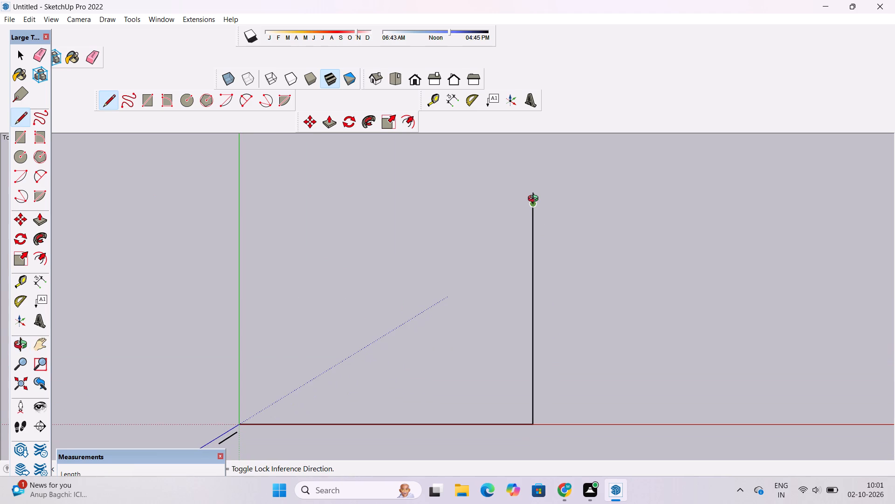
click(535, 200)
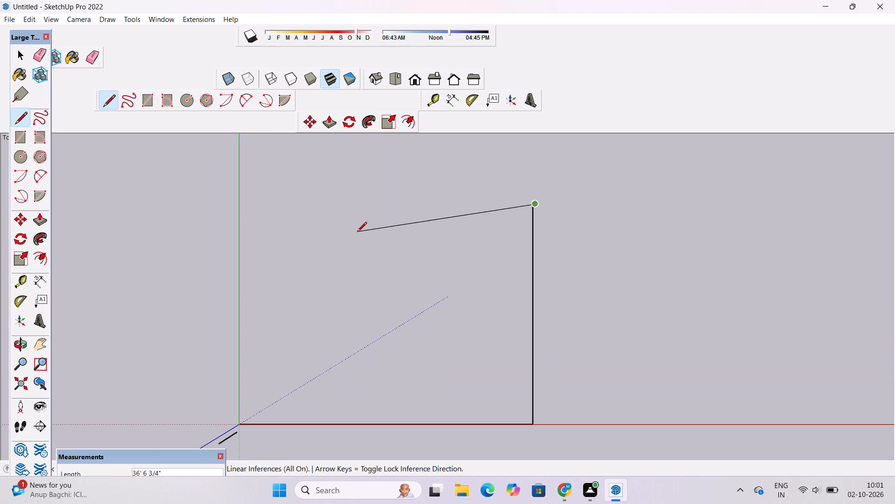
key(ctrl+z)
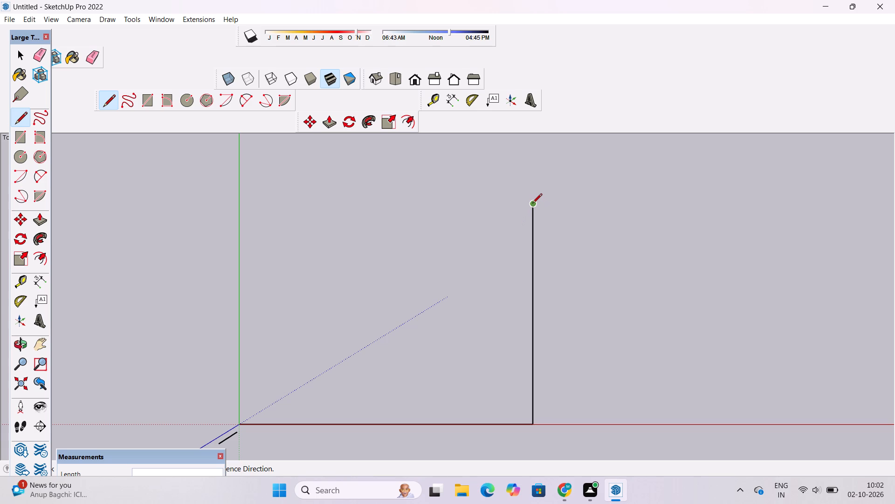
click(532, 204)
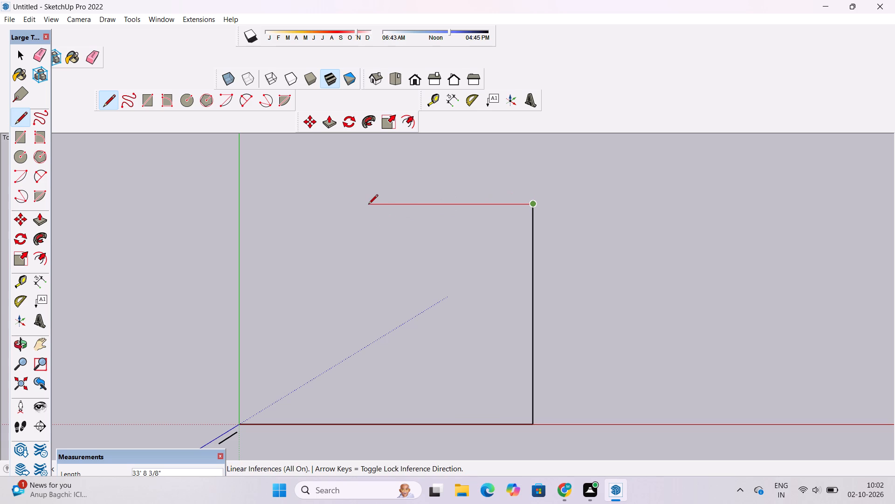
text(60')
key(Return)
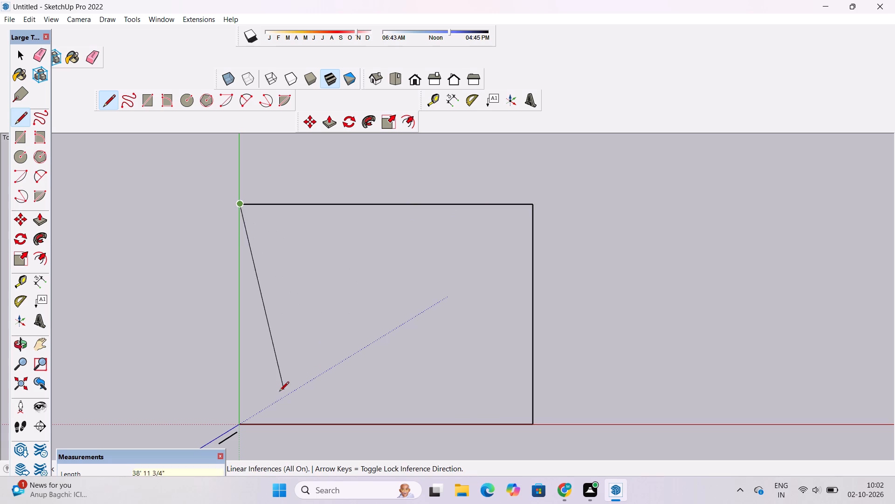
Close the rectangular outline with a line from the open end back to its starting corner near the origin.
click(241, 422)
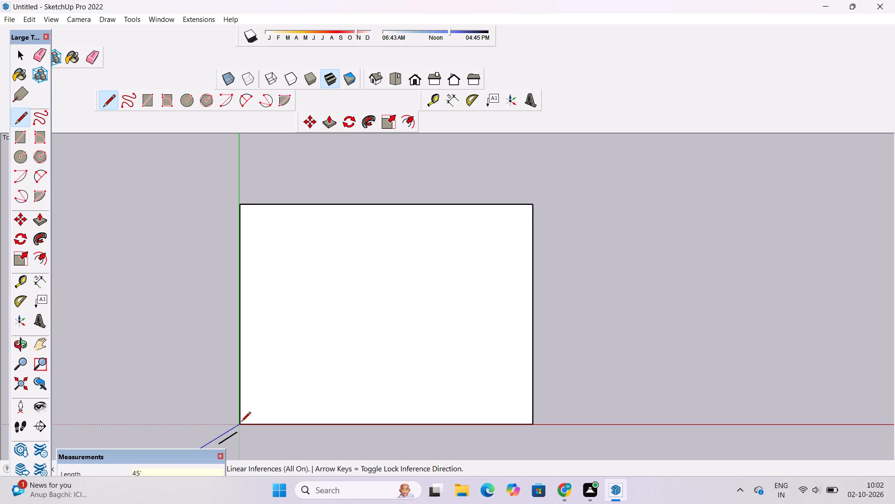
key(space)
Push/Pull the rectangular face upward by 1' to form a slab.
text(O)
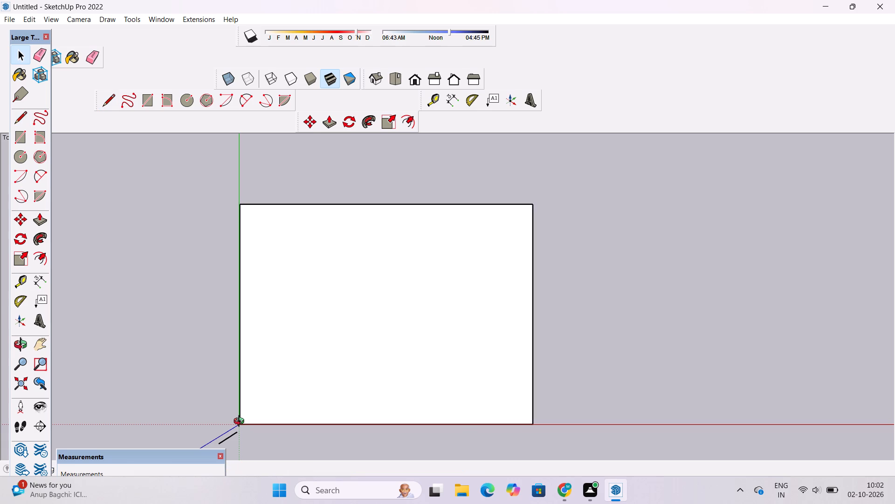
click(398, 75)
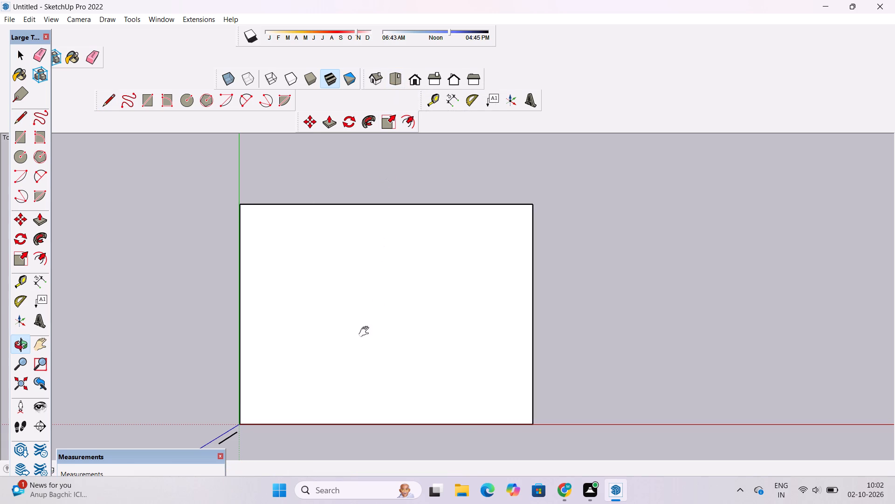
shift+drag(370, 392, 372, 338)
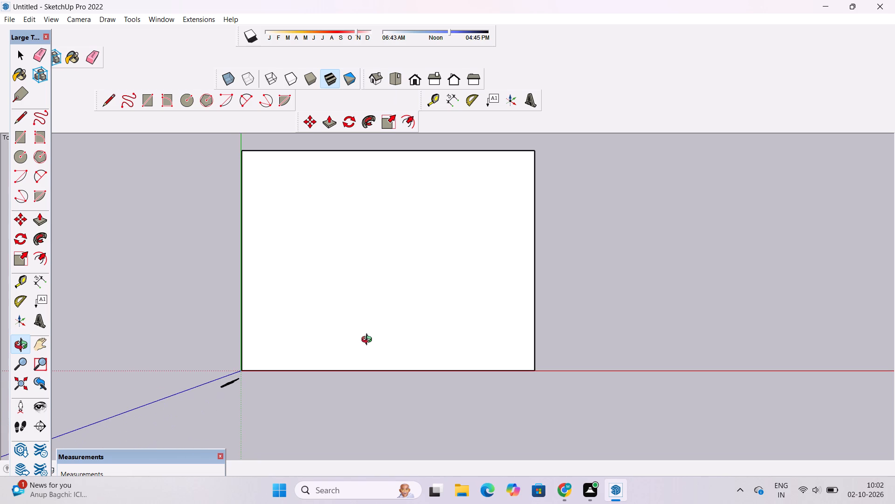
ctrl+scroll(369, 341, up, 8)
ctrl+scroll(369, 341, down, 6)
drag(366, 383, 359, 245)
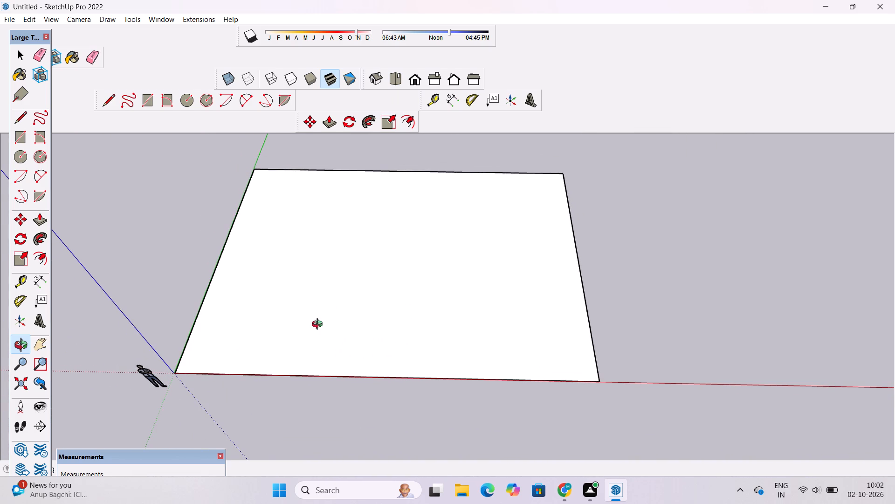
drag(319, 325, 329, 332)
shift+drag(329, 332, 303, 334)
shift+drag(303, 334, 310, 336)
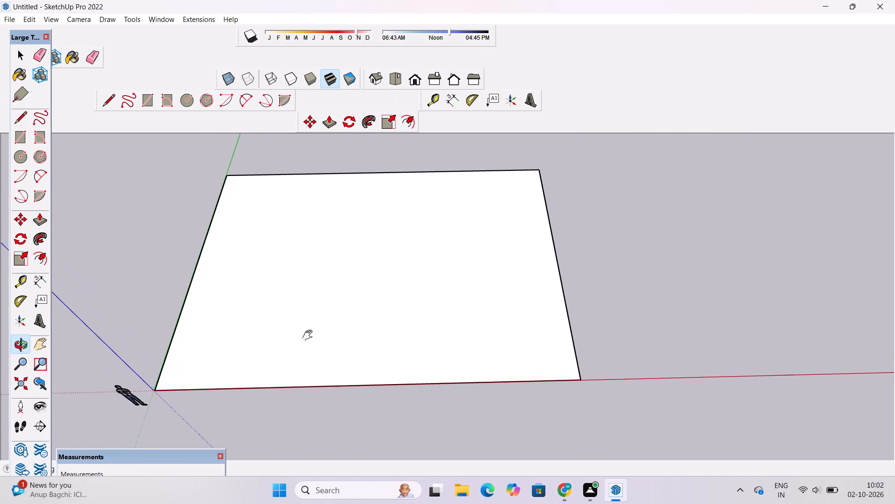
shift+drag(310, 336, 317, 336)
drag(304, 339, 308, 341)
shift+drag(308, 341, 281, 335)
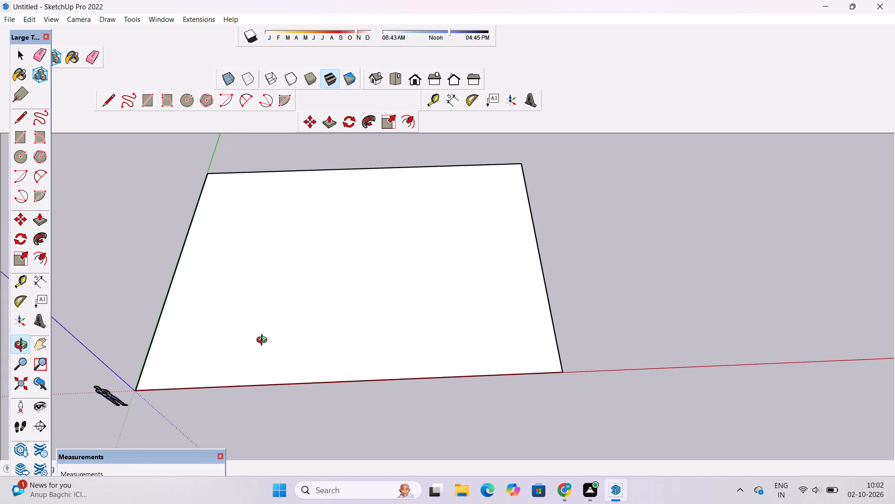
key(space)
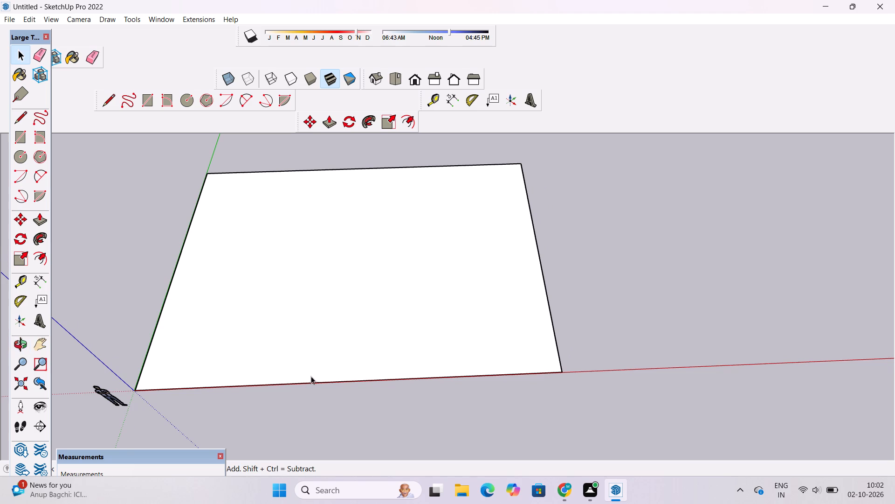
click(313, 356)
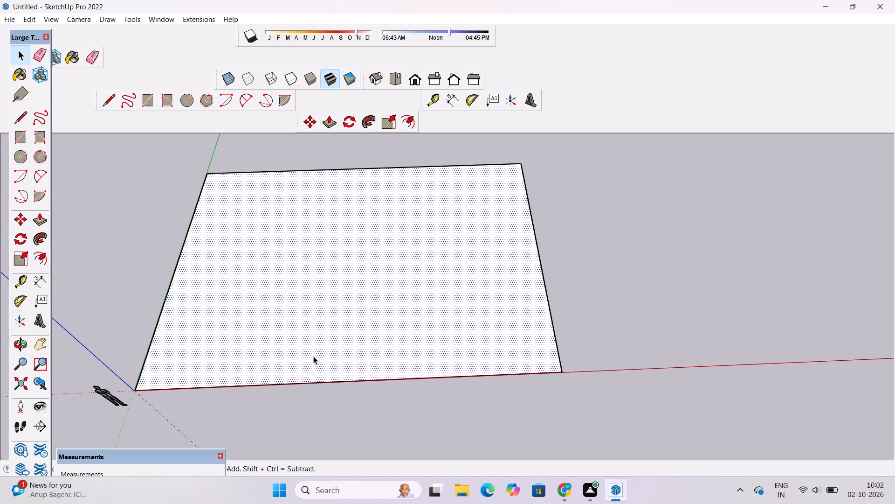
key(p)
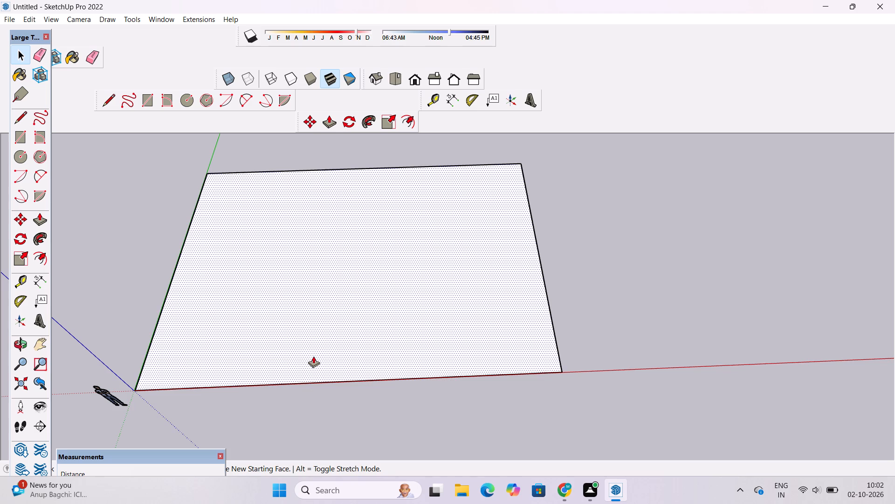
click(377, 328)
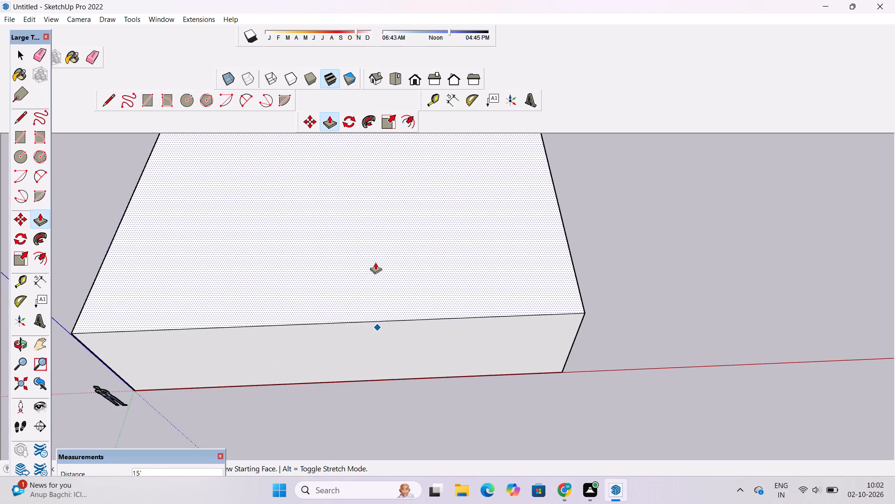
text(1')
key(Return)
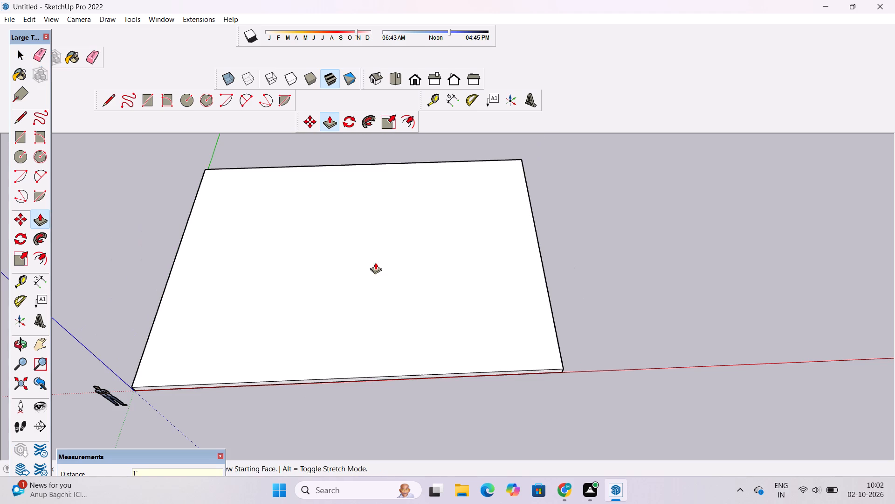
Examine the slab's top face and front edge from several oblique angles.
key(o)
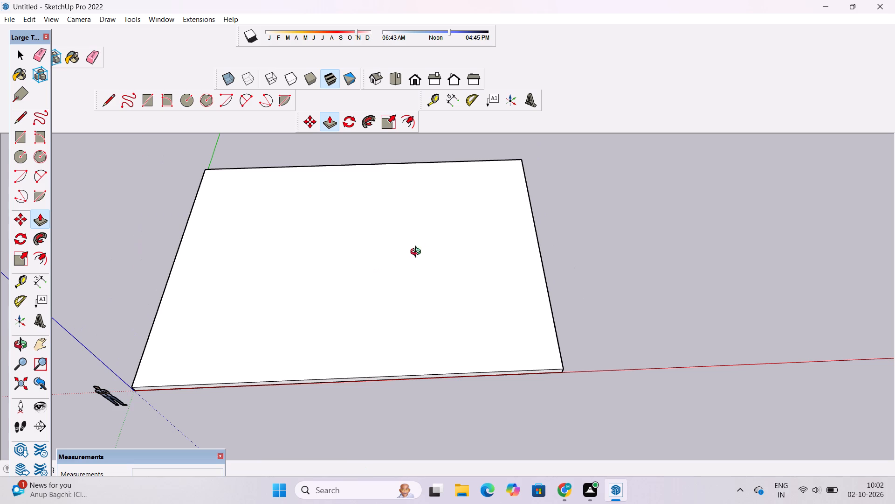
shift+drag(386, 283, 482, 300)
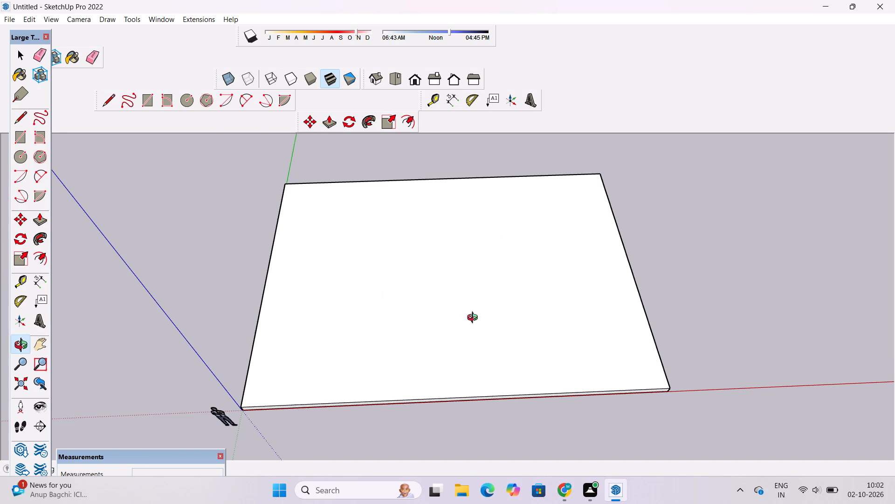
shift+drag(475, 344, 447, 320)
shift+drag(499, 384, 494, 377)
shift+drag(494, 377, 472, 389)
shift+drag(505, 369, 509, 411)
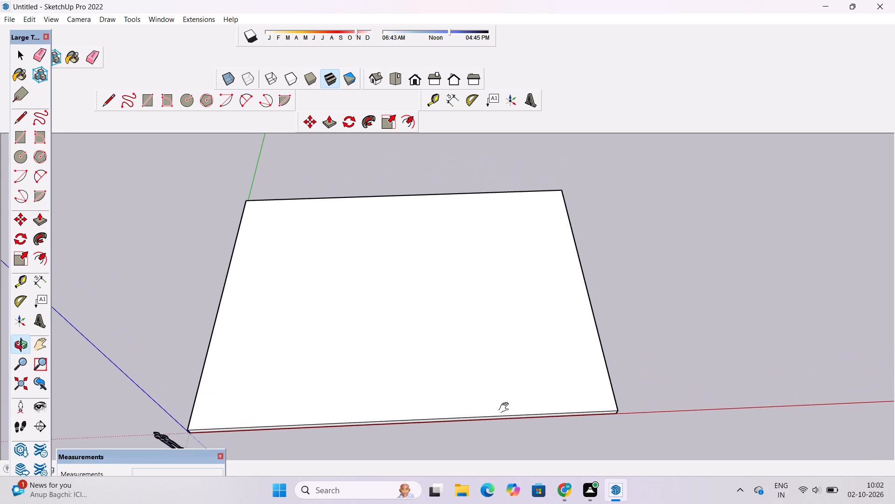
drag(508, 398, 501, 419)
shift+drag(501, 419, 511, 402)
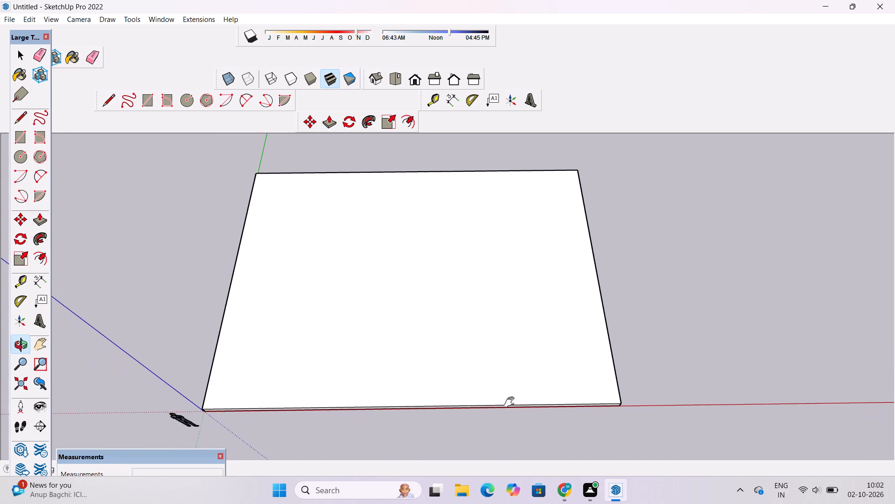
drag(496, 424, 496, 390)
shift+drag(446, 370, 477, 370)
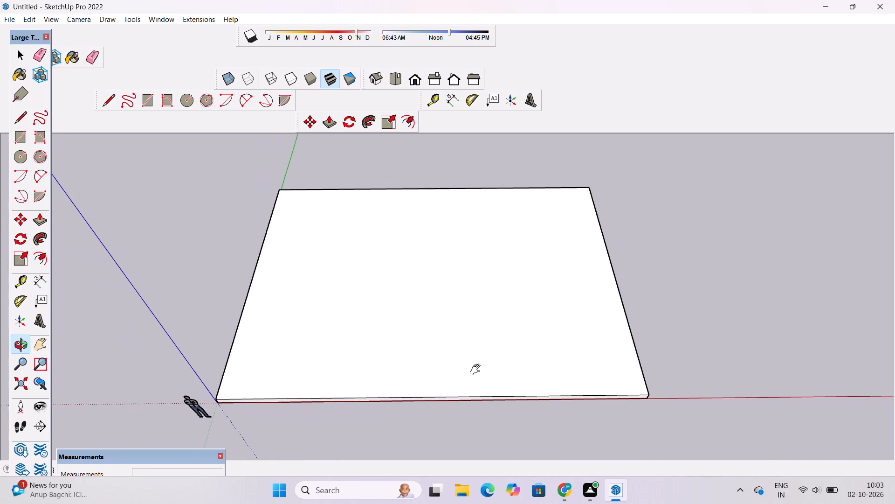
shift+drag(477, 370, 481, 370)
shift+drag(454, 372, 472, 370)
drag(472, 370, 469, 371)
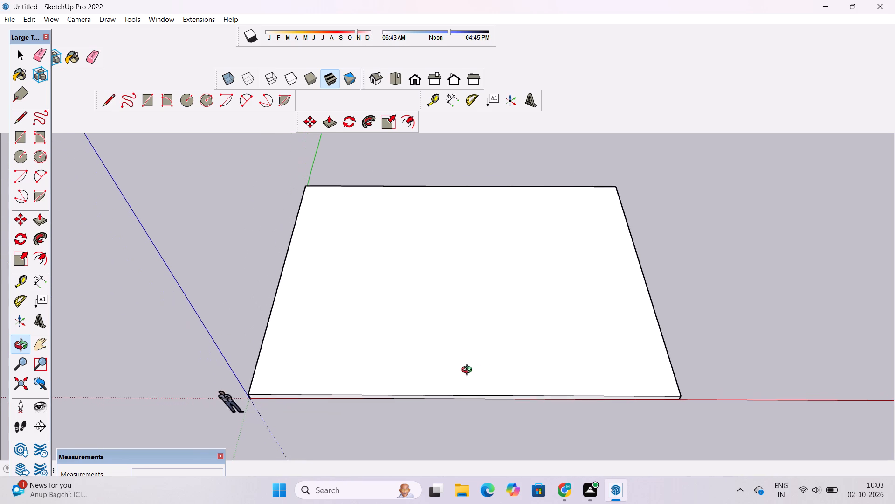
drag(469, 371, 468, 372)
drag(468, 372, 454, 375)
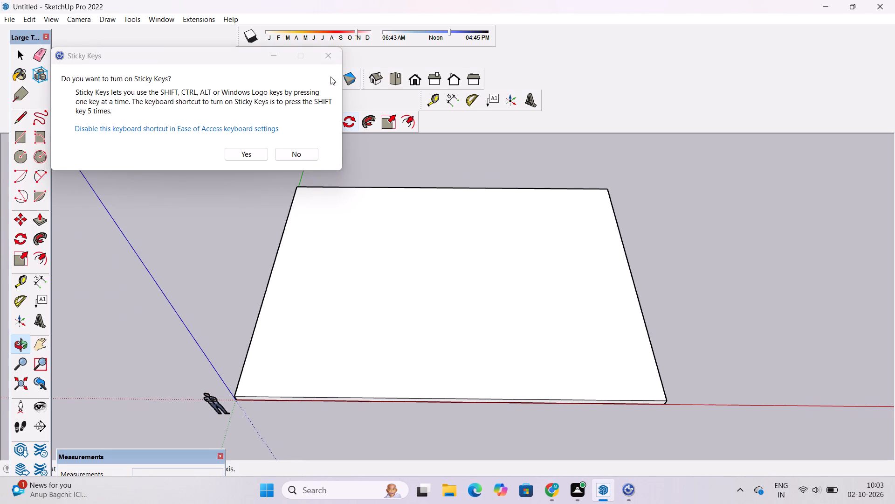
drag(386, 244, 387, 248)
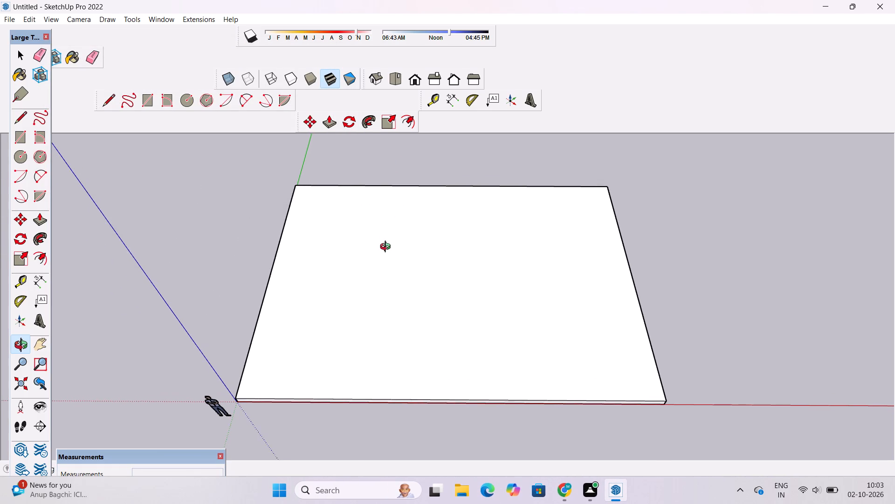
drag(387, 248, 401, 263)
drag(400, 306, 398, 303)
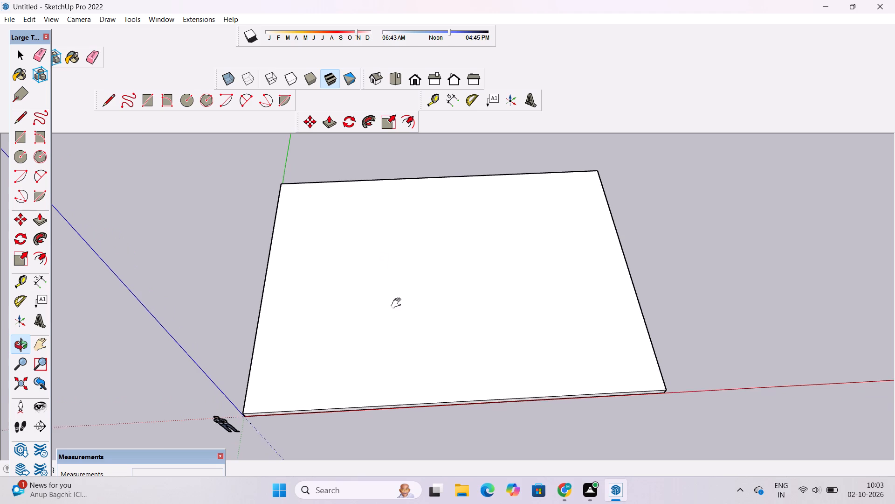
drag(398, 303, 379, 273)
drag(383, 305, 377, 300)
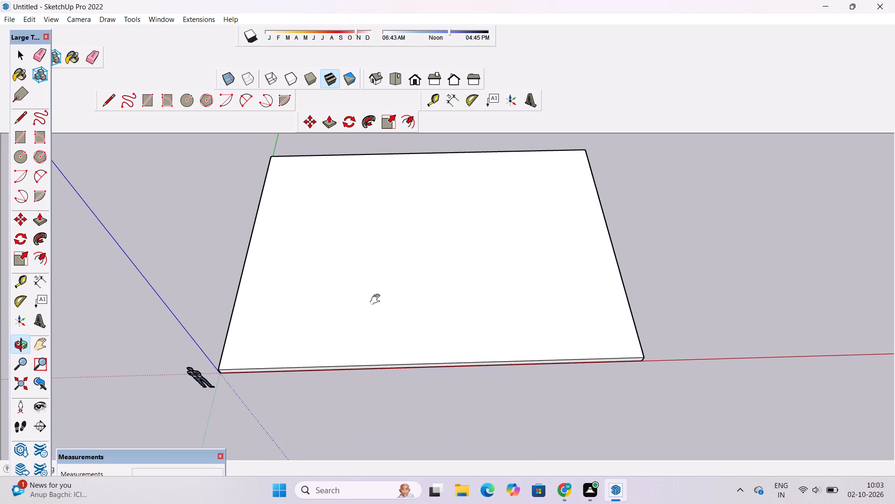
shift+drag(377, 300, 366, 297)
shift+drag(366, 297, 357, 291)
shift+drag(357, 291, 367, 284)
shift+drag(367, 284, 364, 287)
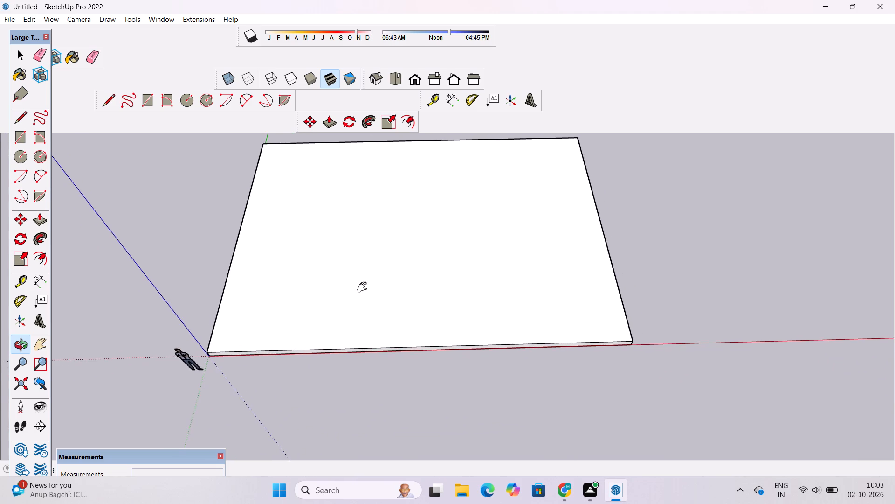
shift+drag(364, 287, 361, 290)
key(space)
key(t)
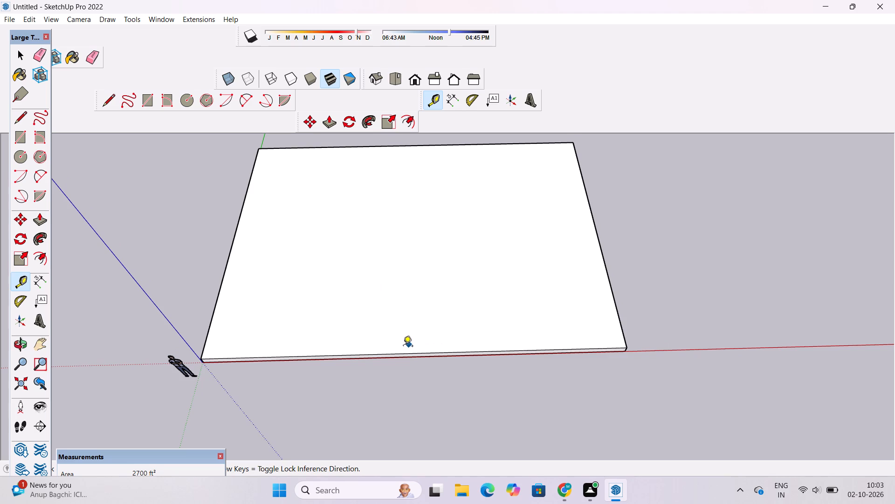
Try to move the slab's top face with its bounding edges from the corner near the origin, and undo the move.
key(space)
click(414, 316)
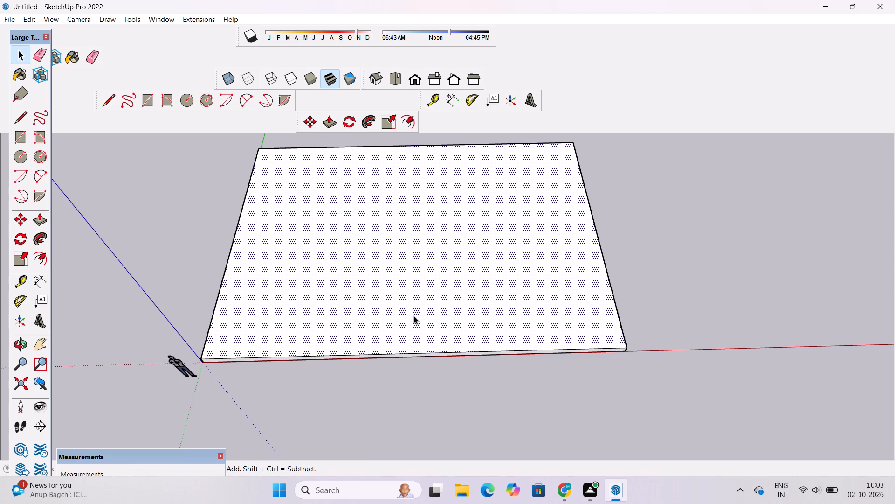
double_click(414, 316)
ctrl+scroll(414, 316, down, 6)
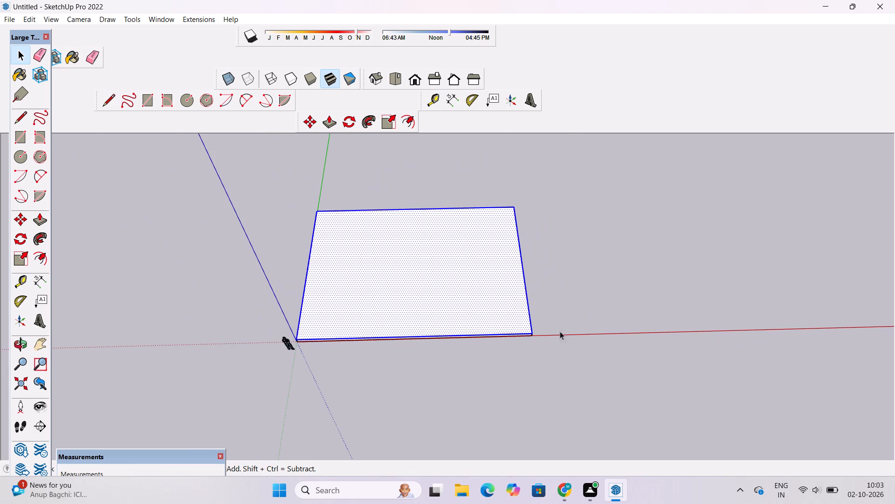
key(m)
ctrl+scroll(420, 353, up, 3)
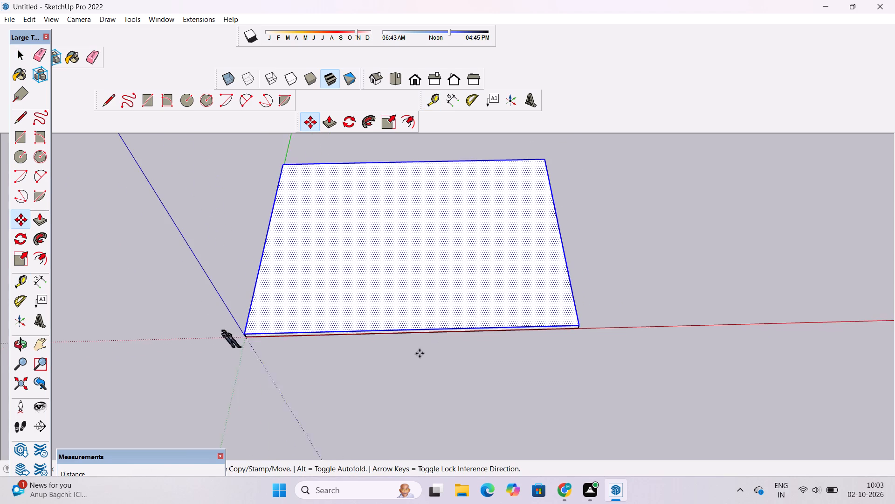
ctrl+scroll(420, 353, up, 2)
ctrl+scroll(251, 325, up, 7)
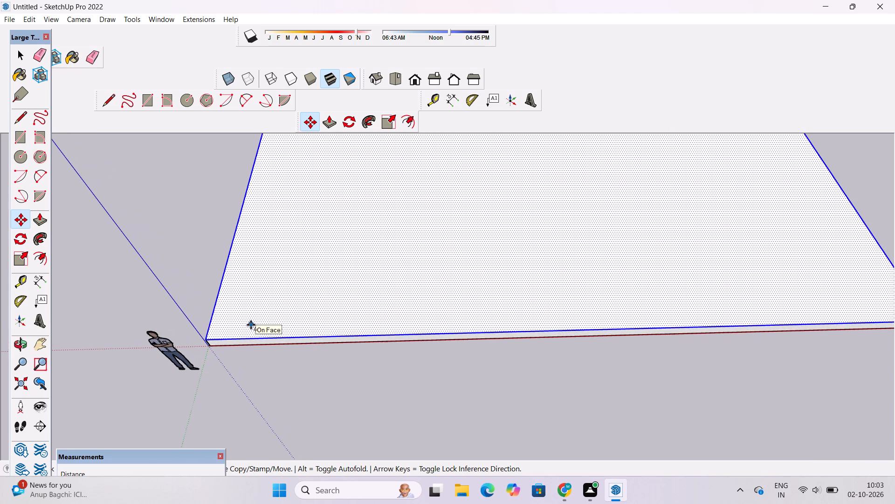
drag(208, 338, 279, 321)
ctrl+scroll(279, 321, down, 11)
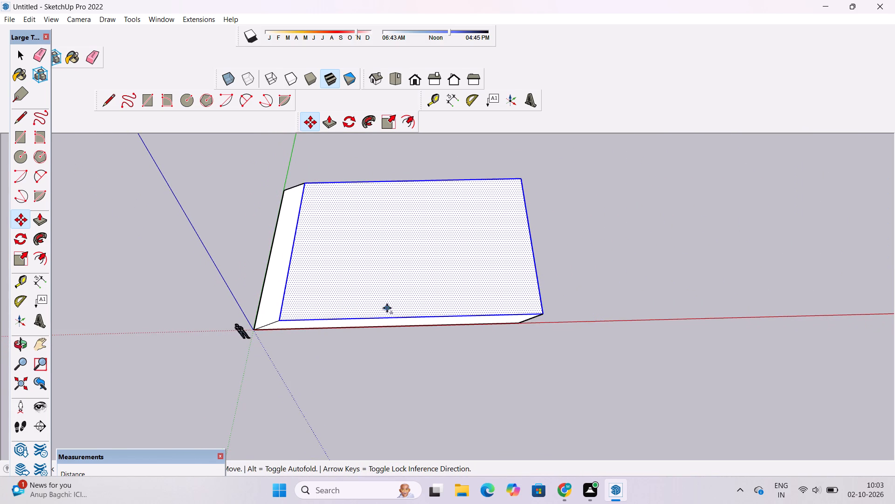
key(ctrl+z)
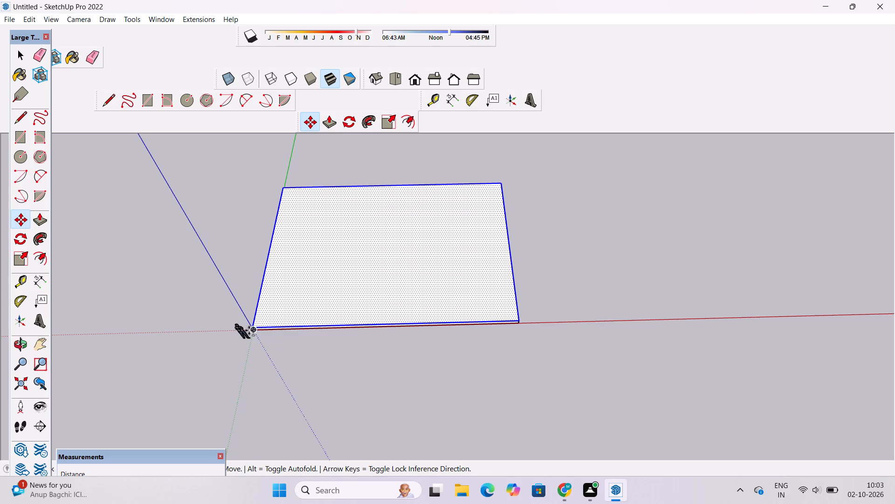
Copy the slab's selected top face with its edges to open ground beyond the slab's far end, along the red axis.
drag(254, 326, 466, 303)
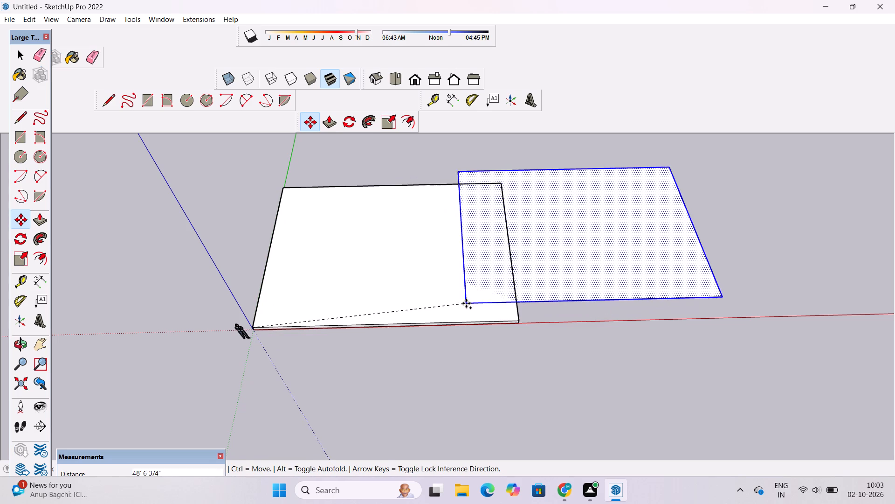
drag(466, 303, 661, 324)
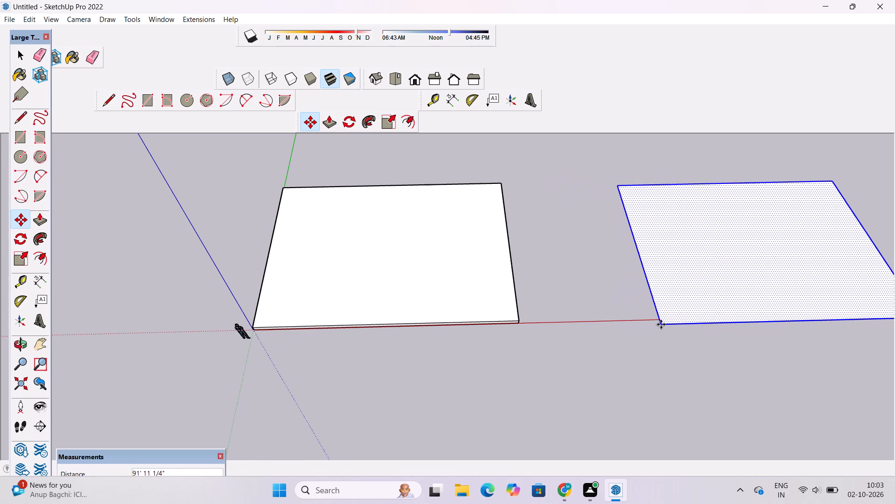
drag(661, 324, 659, 317)
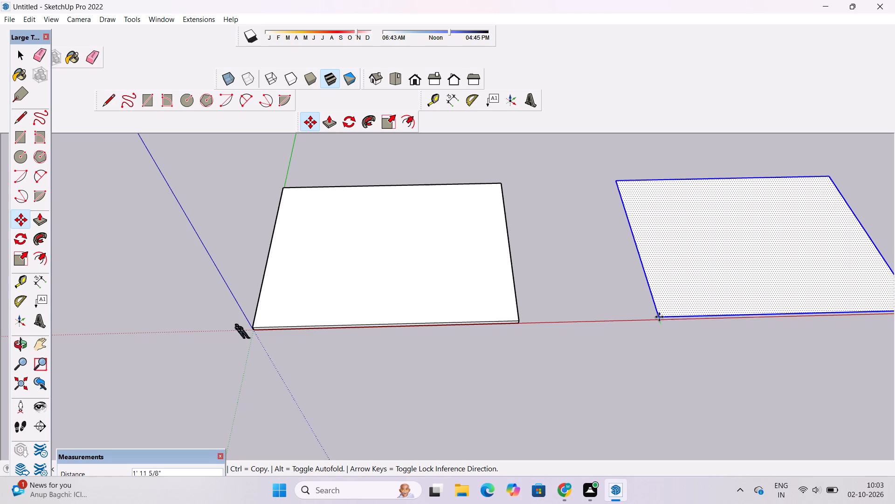
drag(659, 317, 654, 318)
drag(654, 318, 643, 301)
click(643, 301)
key(space)
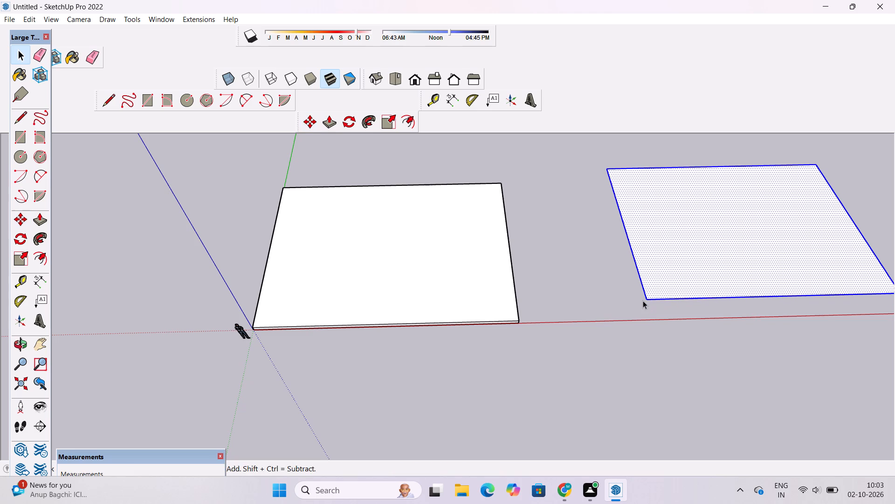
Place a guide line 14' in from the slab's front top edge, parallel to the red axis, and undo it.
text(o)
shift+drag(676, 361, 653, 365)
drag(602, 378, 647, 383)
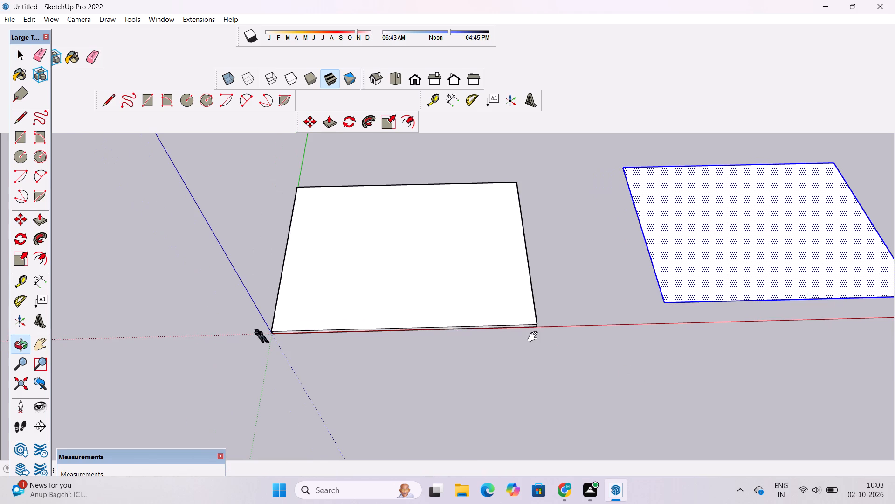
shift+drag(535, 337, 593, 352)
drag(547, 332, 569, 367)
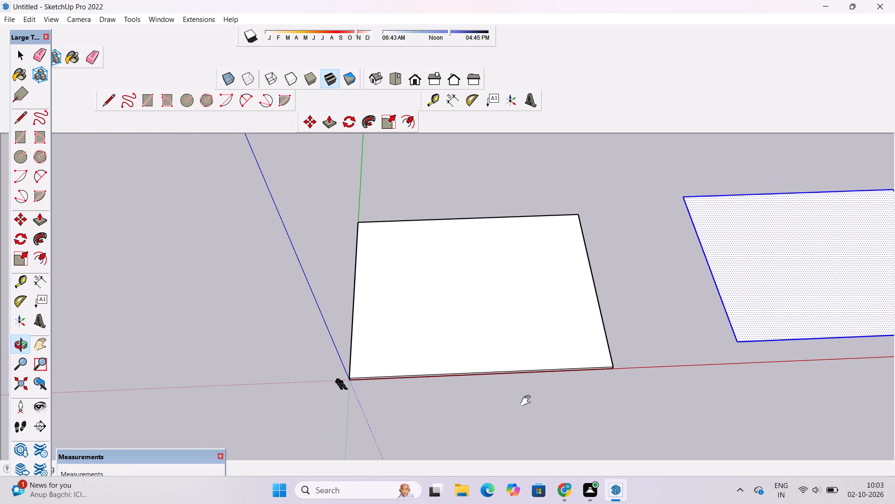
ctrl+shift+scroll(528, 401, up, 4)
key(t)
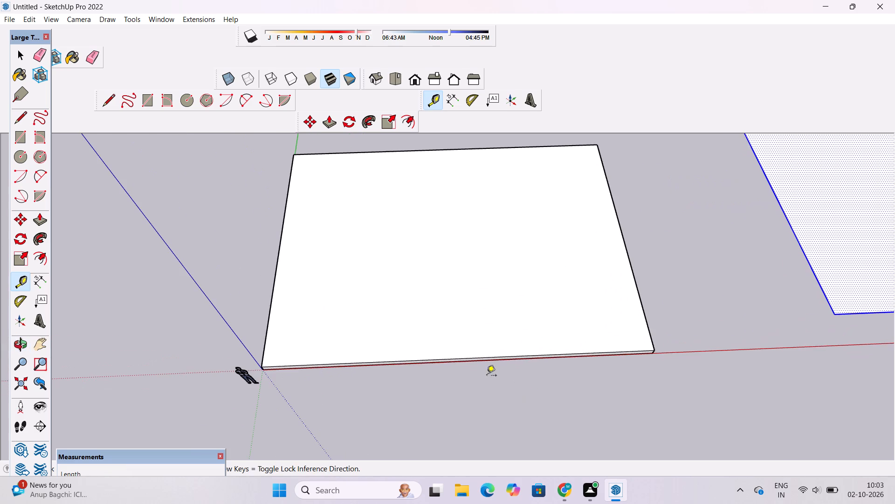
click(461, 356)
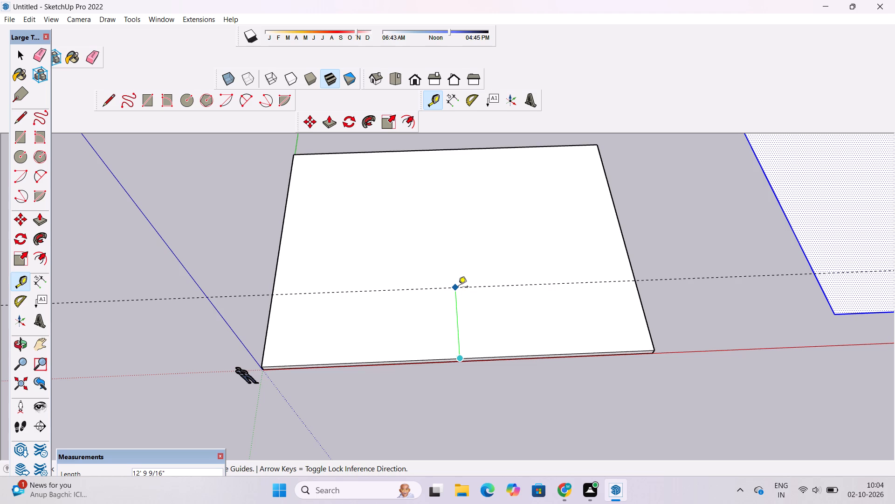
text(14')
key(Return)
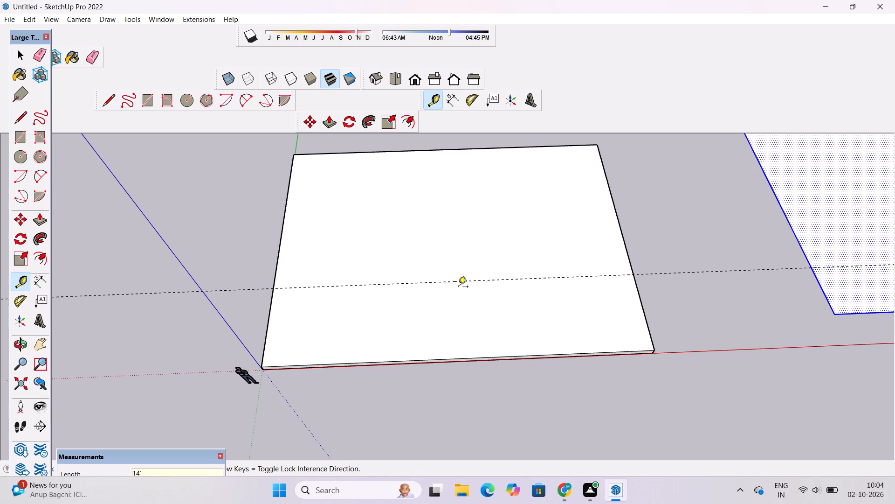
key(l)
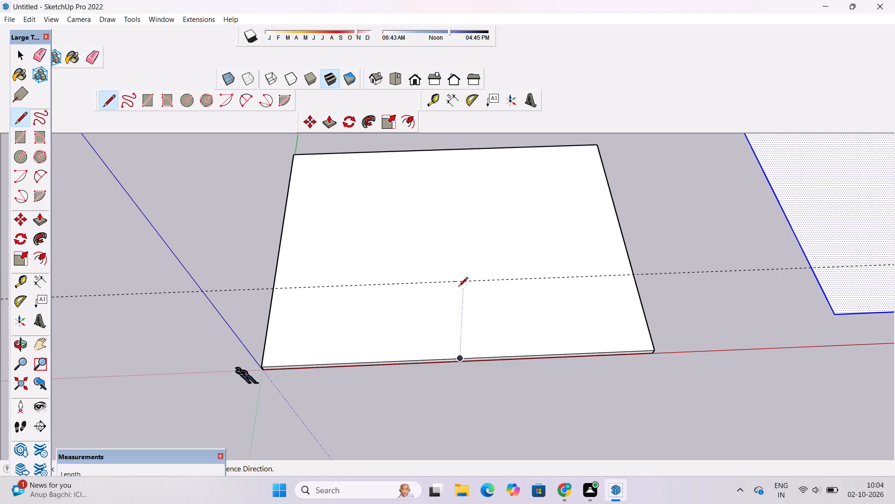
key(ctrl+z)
Place a guide line 20' in from the slab's front top edge, parallel to the red axis.
key(t)
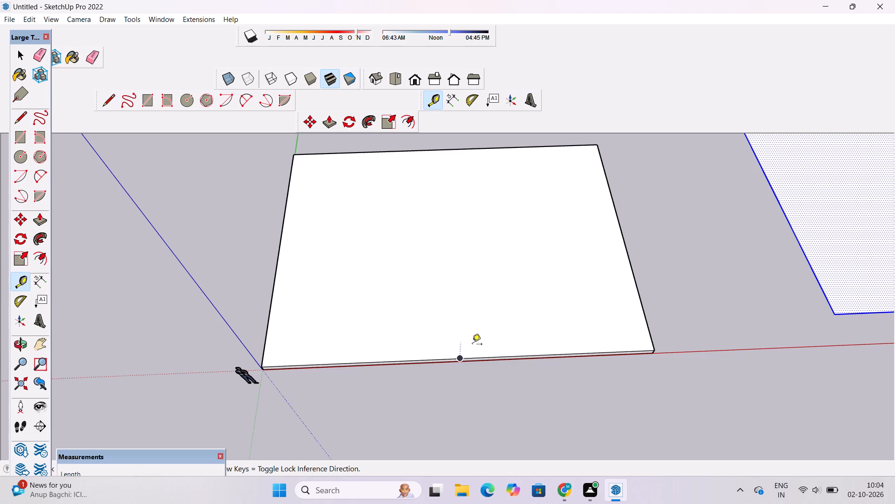
drag(472, 357, 475, 278)
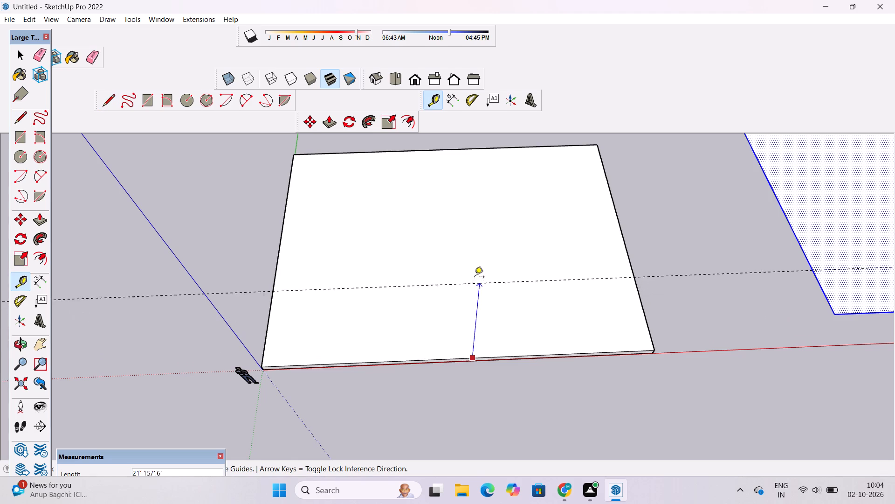
drag(475, 278, 461, 249)
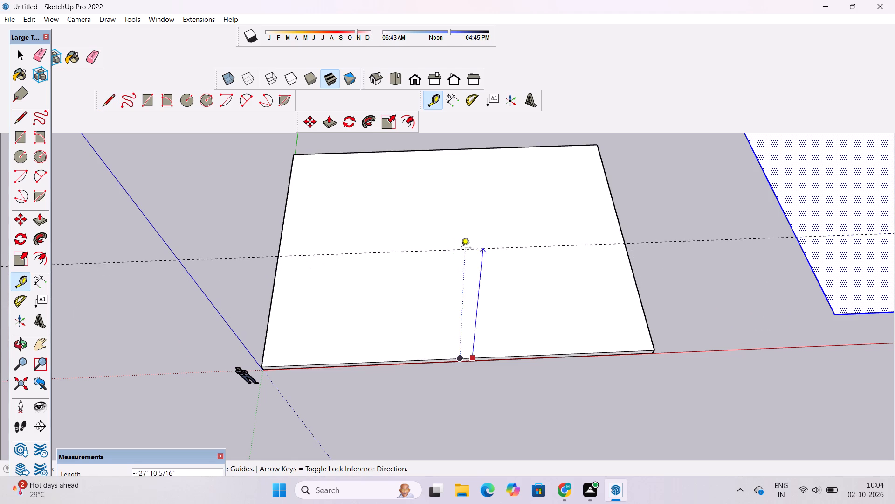
drag(461, 249, 443, 249)
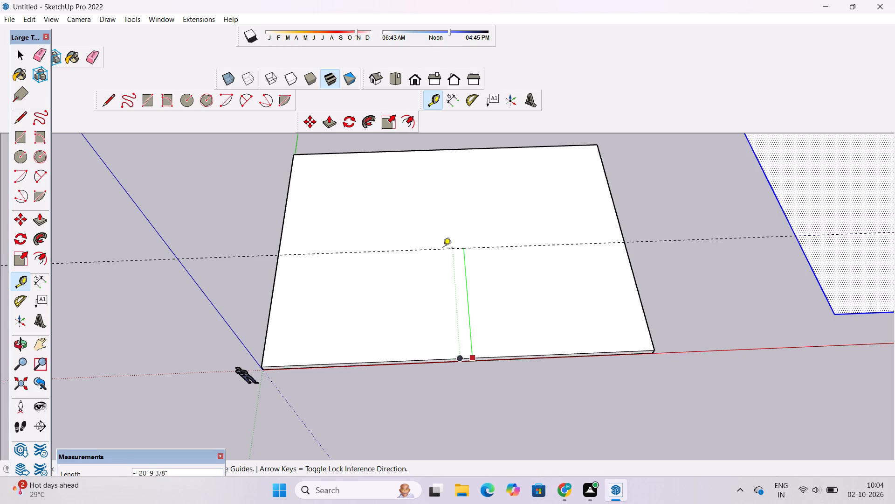
drag(443, 249, 442, 248)
text(20')
key(Return)
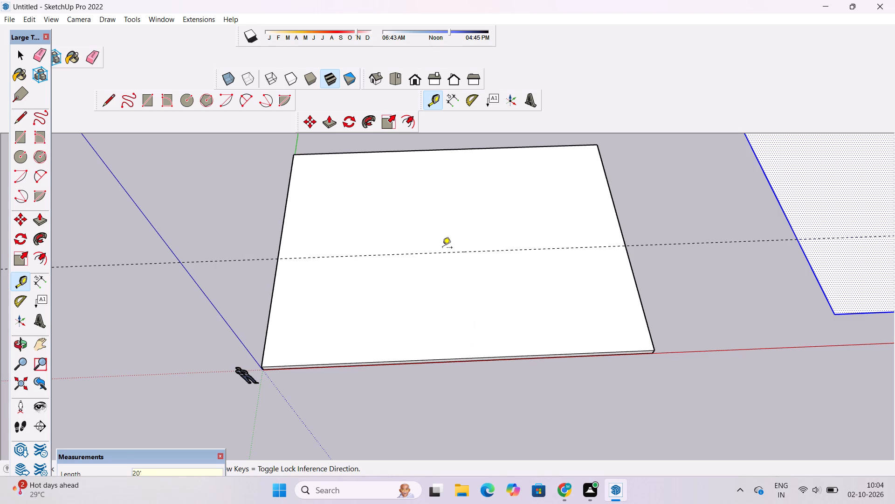
Draw a 60' line along the guide across the slab's top face, from one side edge to the opposite one.
key(l)
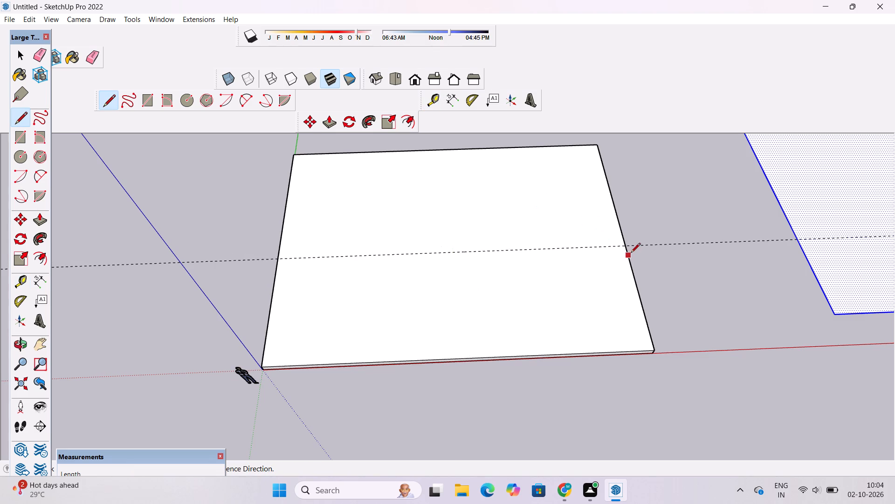
click(624, 247)
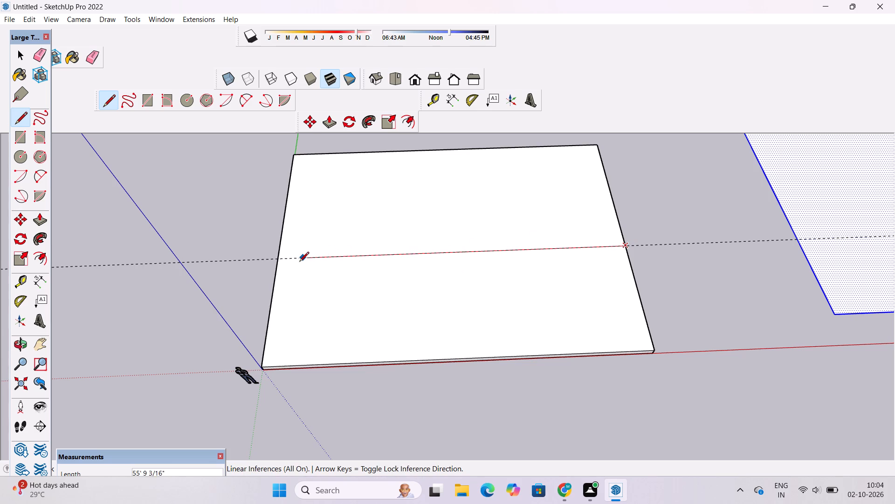
click(276, 261)
Erase the guide line that crosses the slab, keeping the drawn dividing line.
key(e)
drag(258, 252, 260, 262)
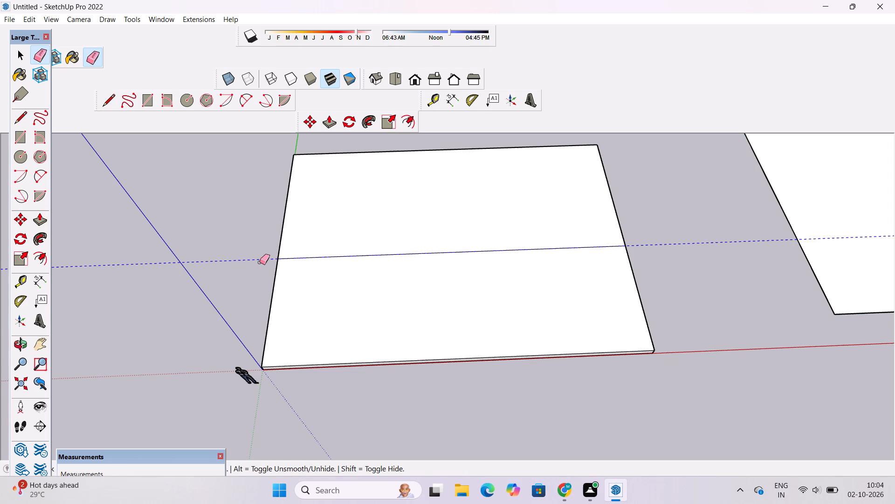
drag(260, 262, 261, 264)
Examine the slab's divided top face and front edge up close.
key(o)
shift+drag(300, 294, 301, 304)
shift+drag(325, 393, 322, 404)
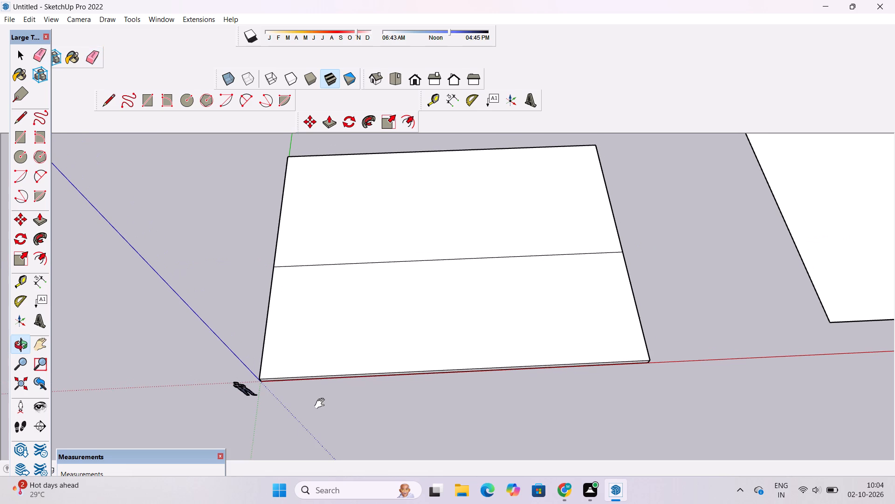
ctrl+shift+scroll(322, 404, up, 3)
shift+drag(322, 404, 310, 420)
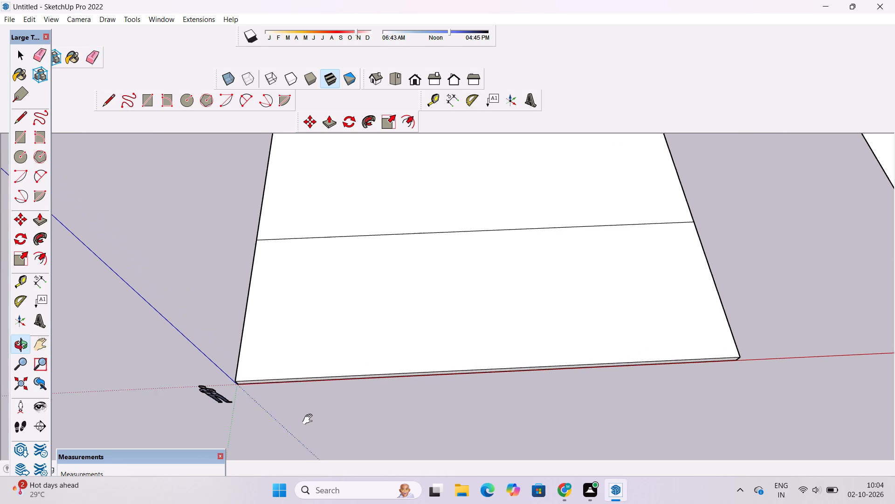
shift+drag(310, 420, 309, 420)
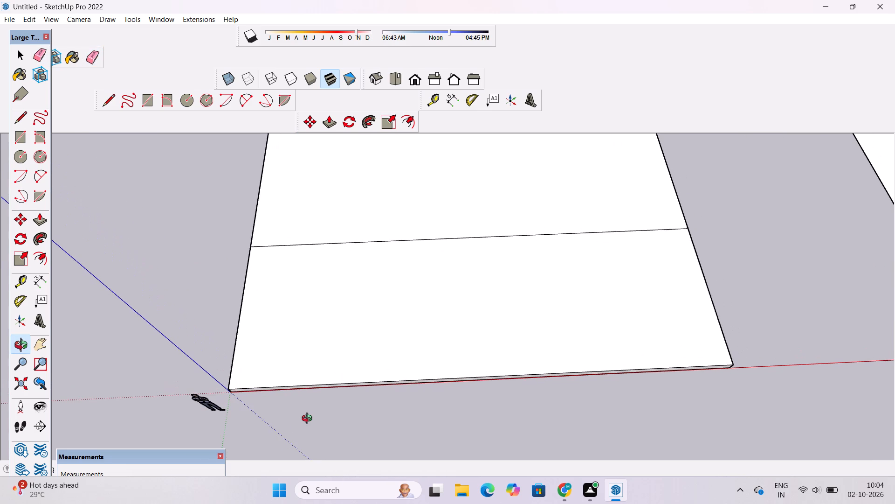
shift+drag(309, 420, 322, 399)
drag(307, 435, 302, 391)
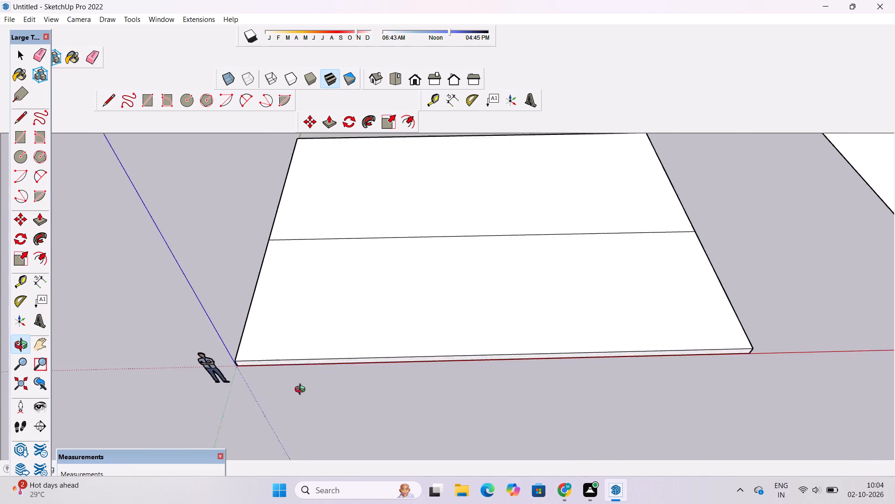
drag(302, 391, 302, 367)
Examine the divided slab together with the copied face from several oblique angles.
ctrl+shift+scroll(302, 367, down, 7)
shift+drag(302, 367, 418, 347)
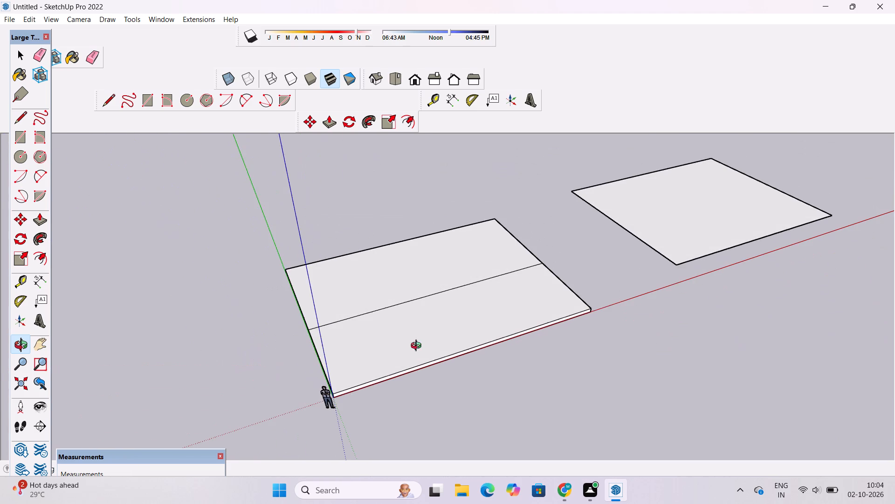
drag(312, 378, 363, 367)
shift+drag(335, 385, 407, 348)
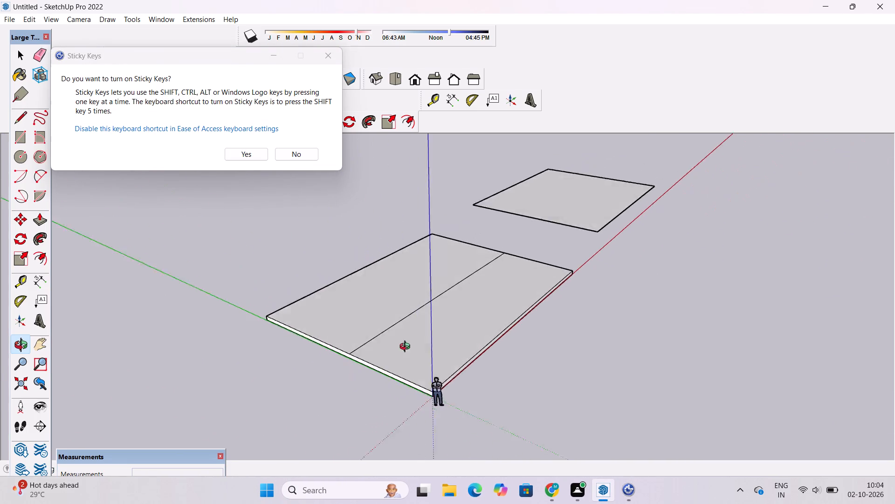
shift+drag(407, 348, 413, 338)
shift+drag(413, 338, 351, 378)
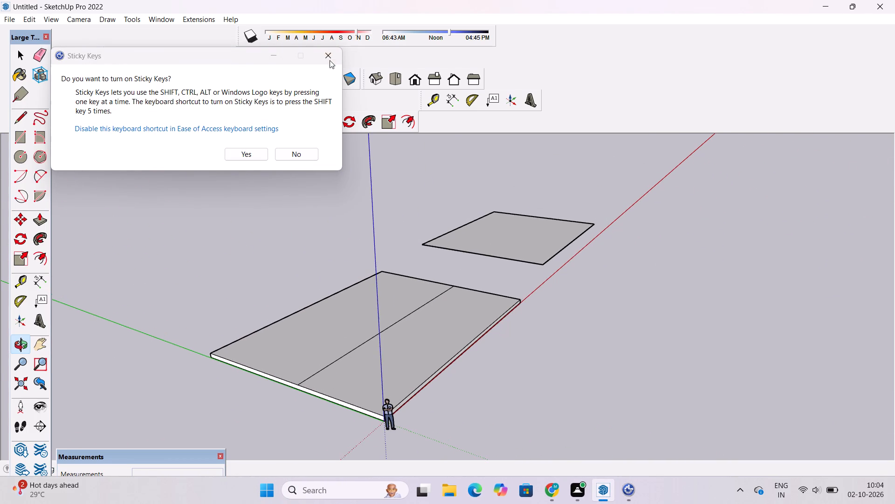
shift+drag(374, 265, 356, 192)
drag(356, 192, 363, 229)
drag(363, 229, 372, 255)
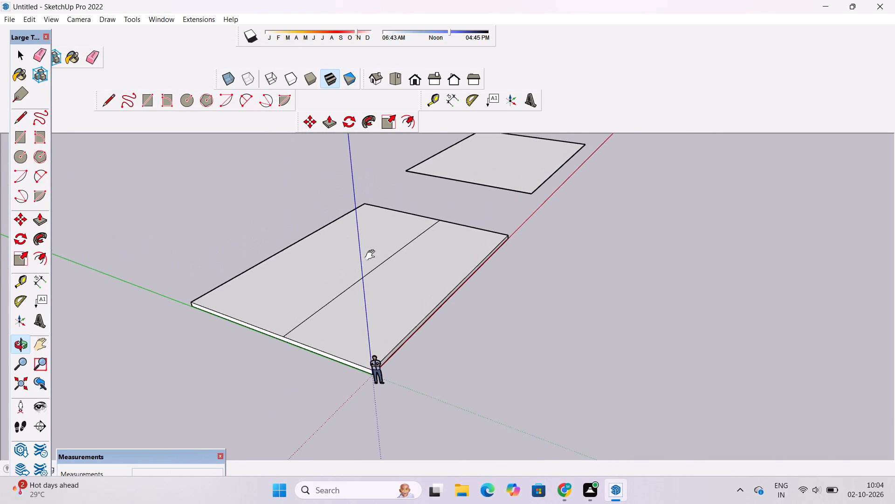
drag(372, 255, 372, 256)
drag(418, 256, 432, 293)
double_click(432, 293)
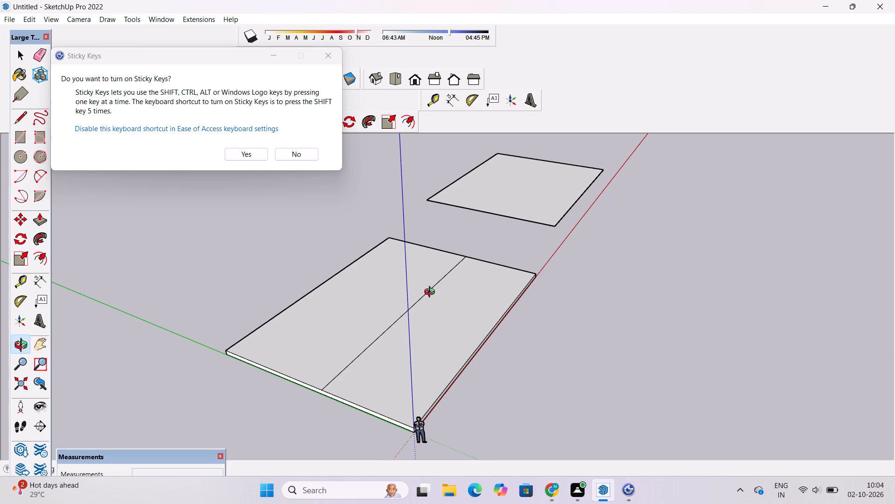
Dismiss the Sticky Keys prompt.
shift+drag(432, 293, 420, 261)
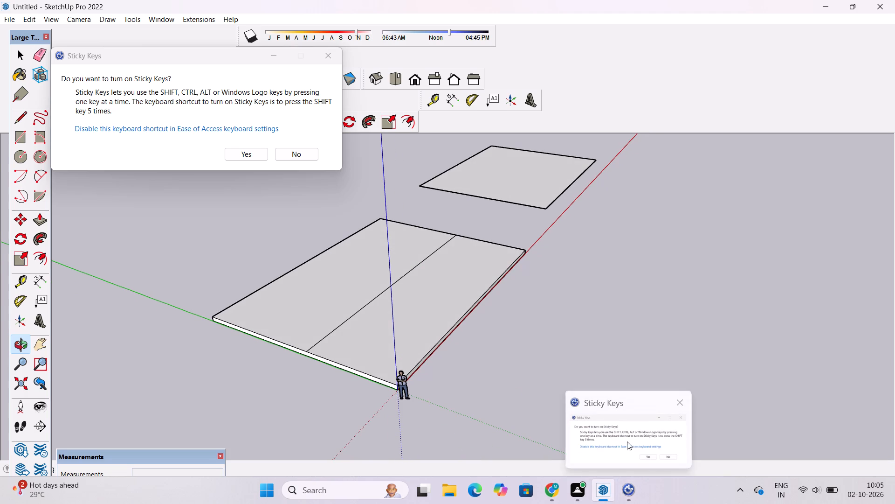
click(676, 398)
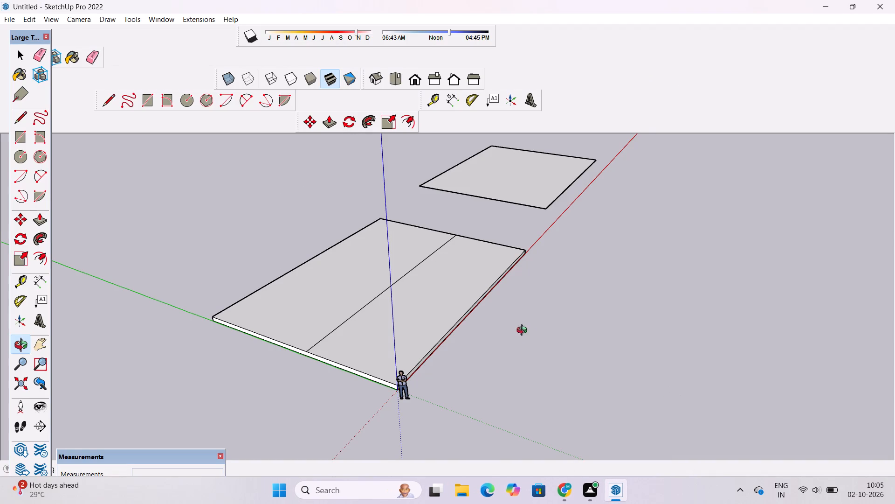
Push/Pull the slab's top face behind the dividing line upward by 25'.
drag(524, 331, 540, 350)
drag(540, 350, 474, 342)
shift+drag(394, 332, 404, 333)
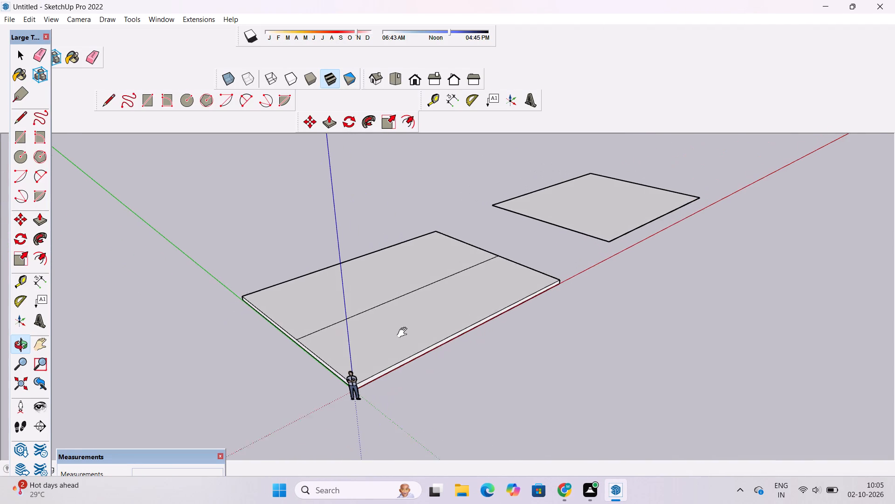
shift+drag(404, 333, 475, 340)
drag(377, 335, 456, 360)
shift+drag(416, 354, 409, 373)
drag(409, 373, 381, 382)
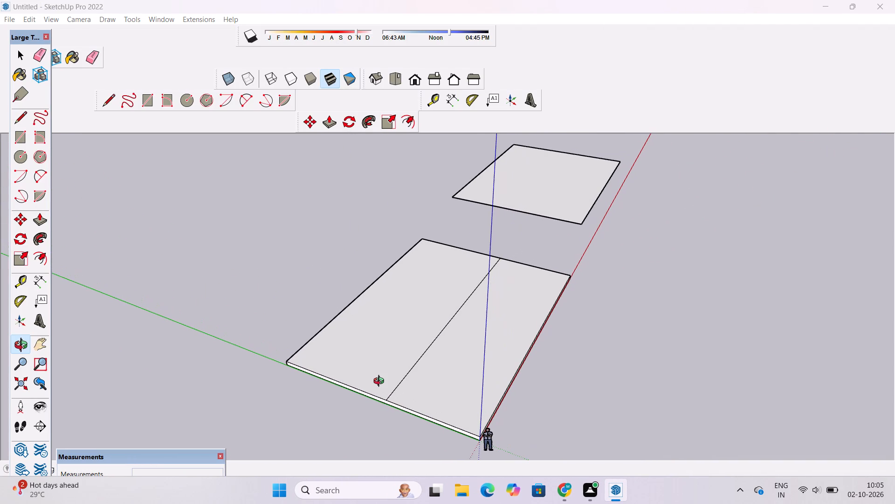
drag(381, 382, 350, 358)
key(p)
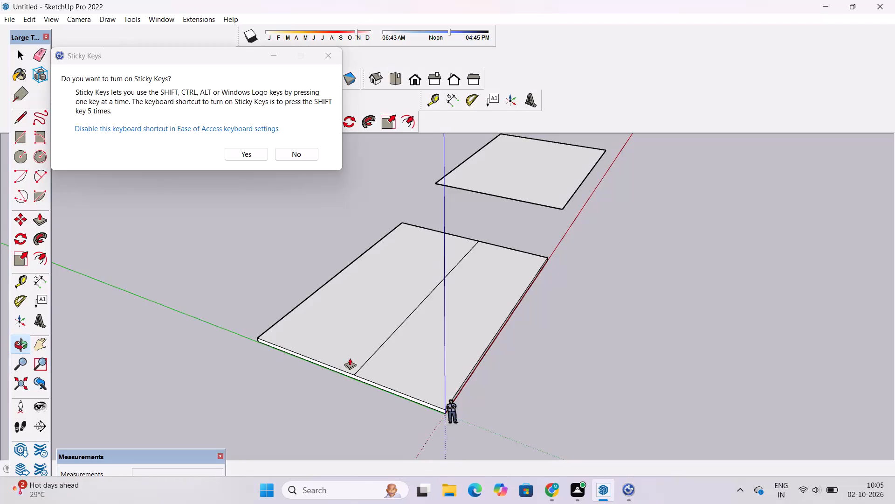
drag(361, 349, 350, 285)
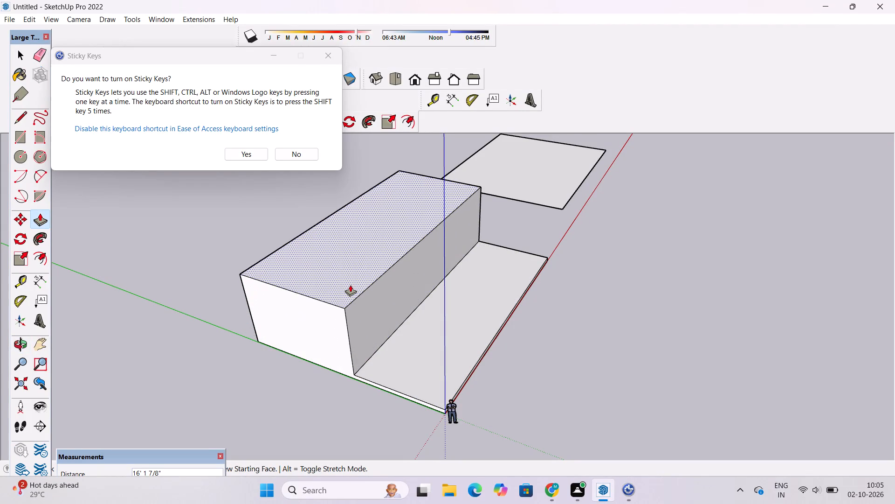
drag(350, 285, 353, 235)
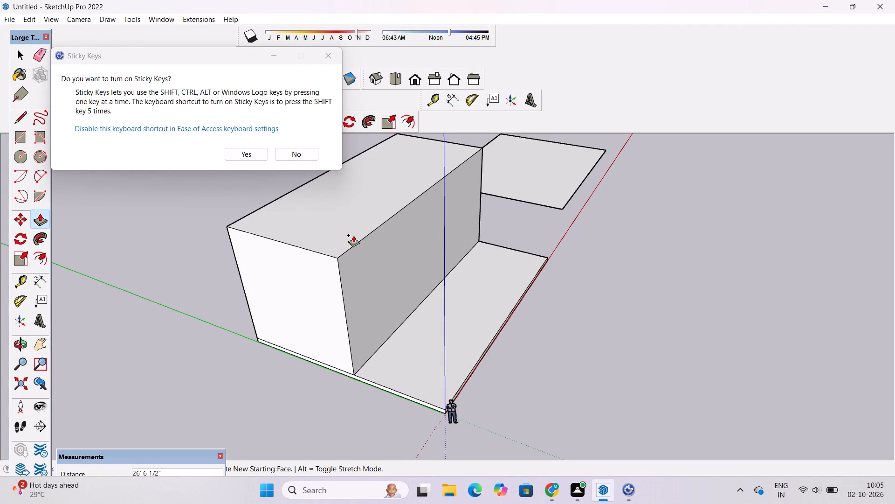
text(25')
key(Return)
key(space)
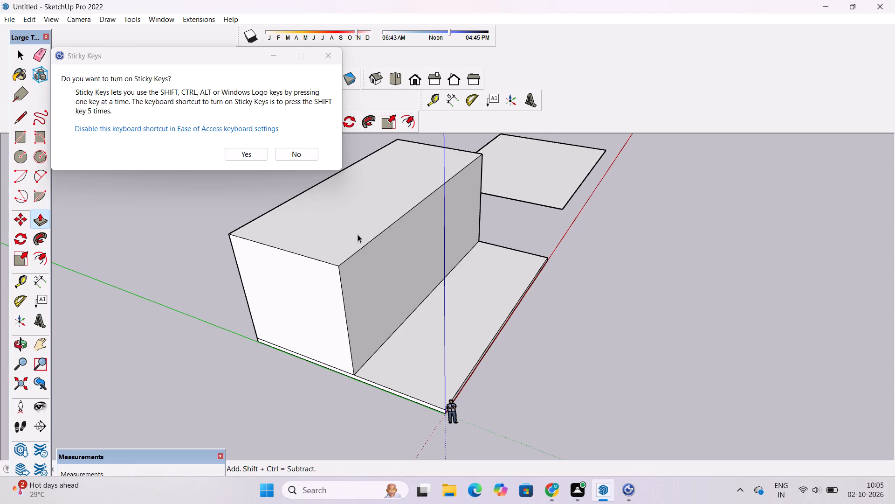
Push/Pull the separate copied face beside the building upward by 1'.
ctrl+scroll(596, 177, up, 10)
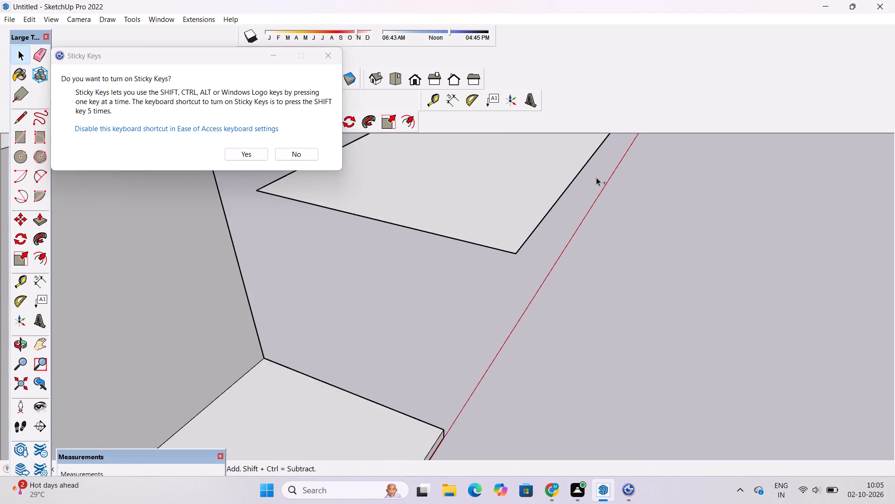
ctrl+scroll(596, 177, down, 9)
click(562, 160)
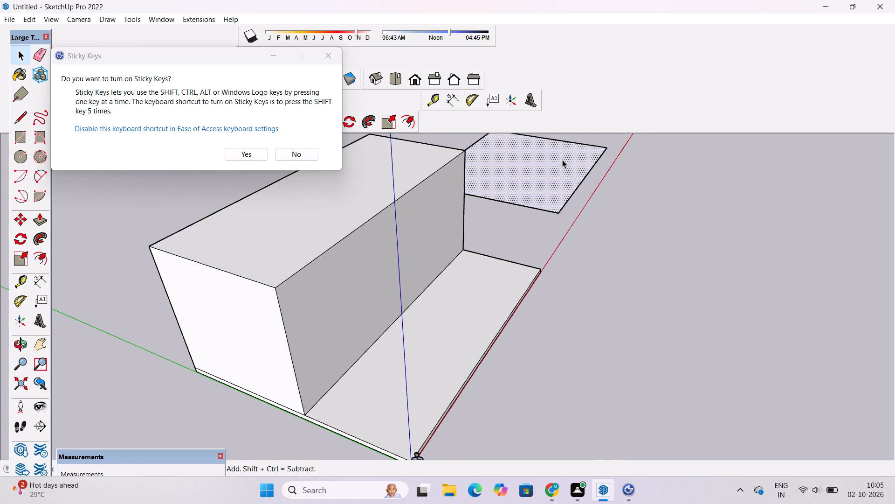
key(p)
drag(550, 182, 541, 158)
text(1')
key(Return)
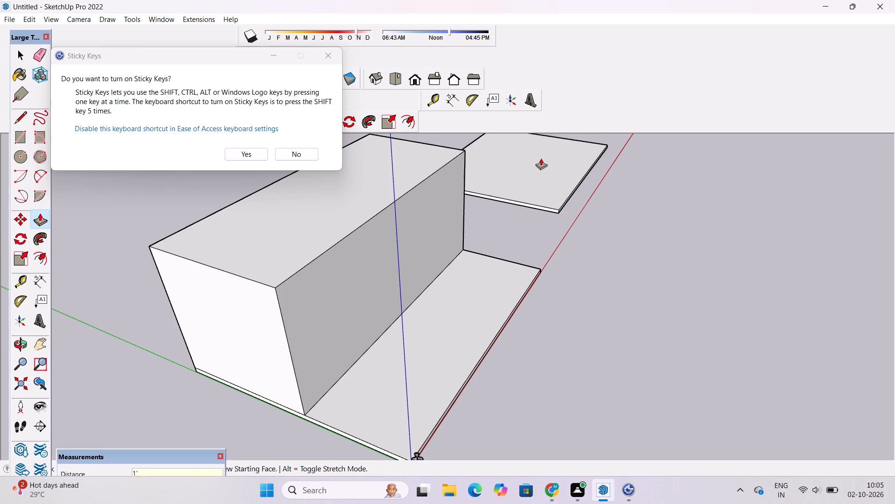
key(space)
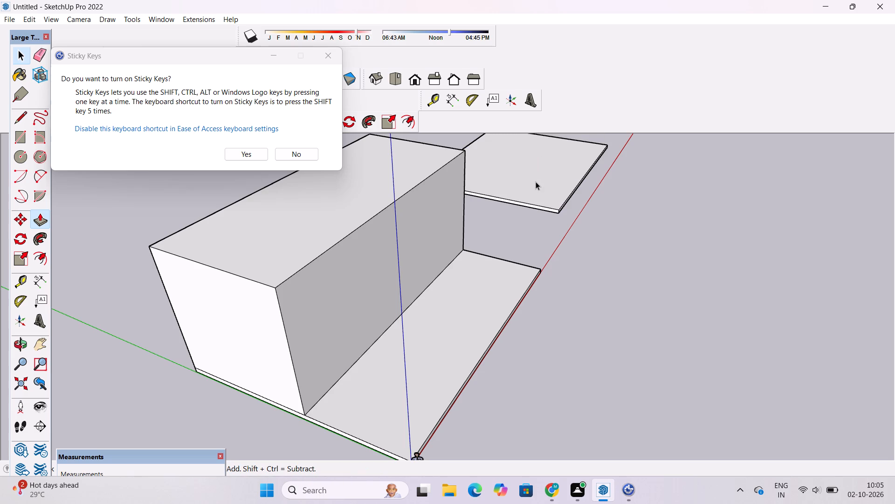
Select the whole thickened copied slab, with all its faces and edges, and make it a group.
click(536, 182)
click(536, 182)
click(536, 182)
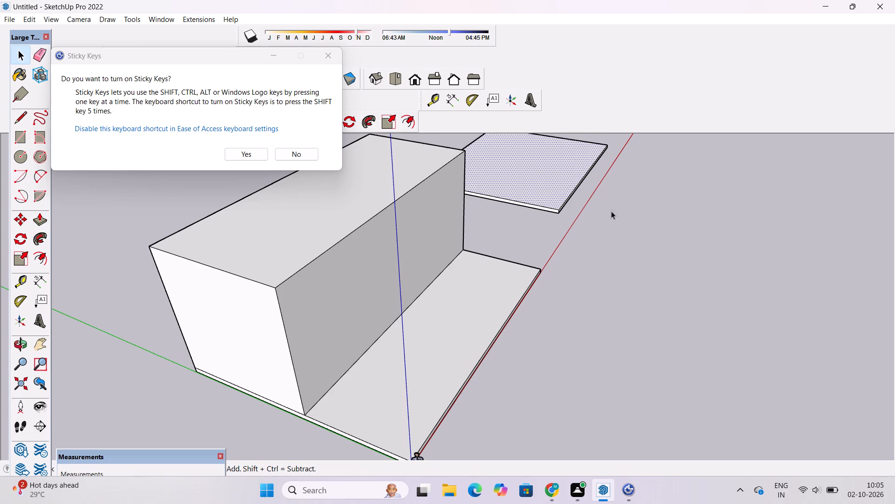
click(622, 217)
triple_click(564, 187)
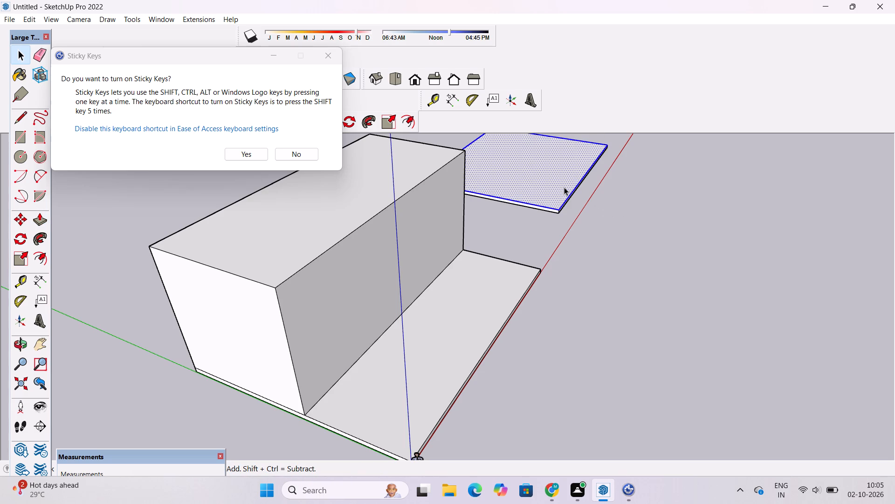
click(564, 187)
right_click(564, 187)
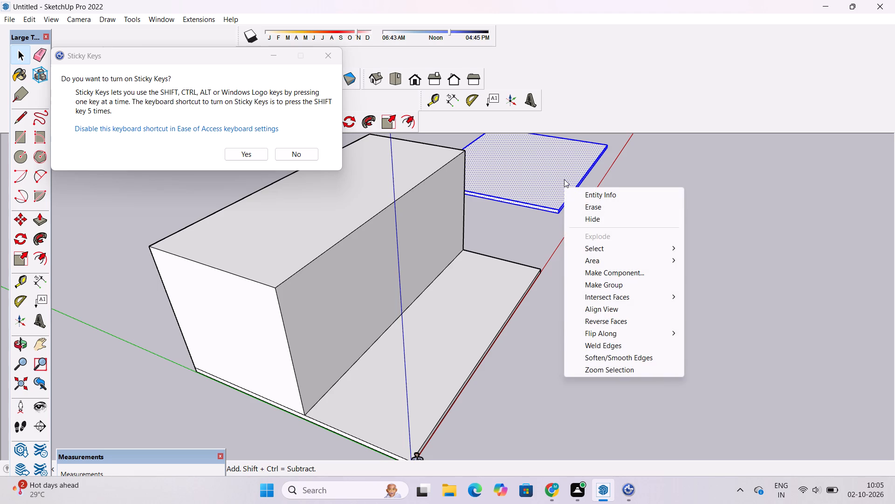
click(620, 283)
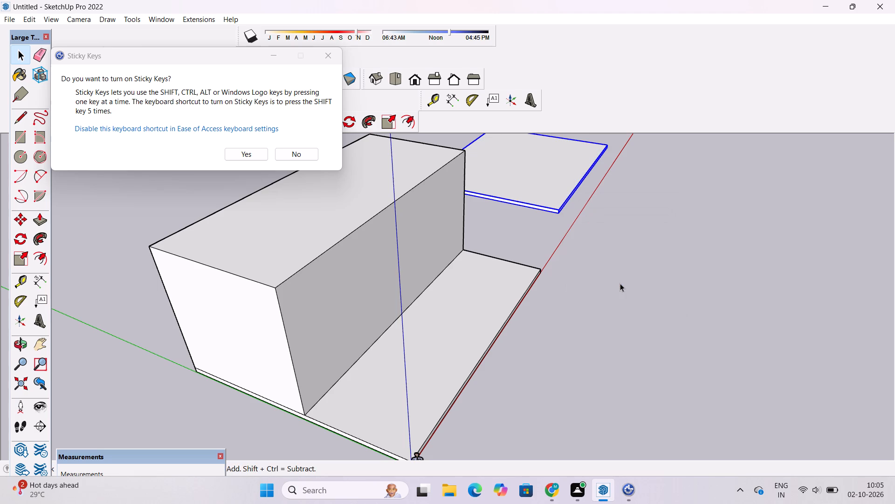
Move the grouped slab by its lower corner to a spot high above the building block.
key(o)
drag(659, 320, 551, 284)
ctrl+scroll(600, 219, up, 3)
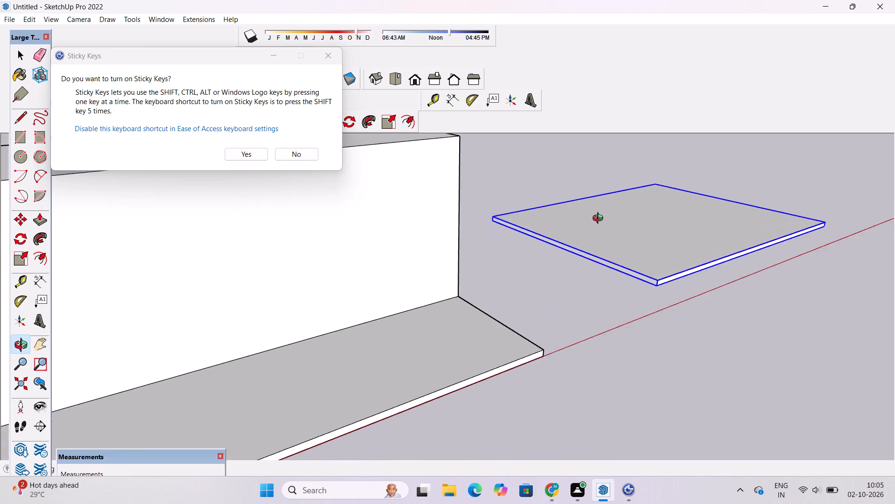
ctrl+scroll(600, 219, up, 2)
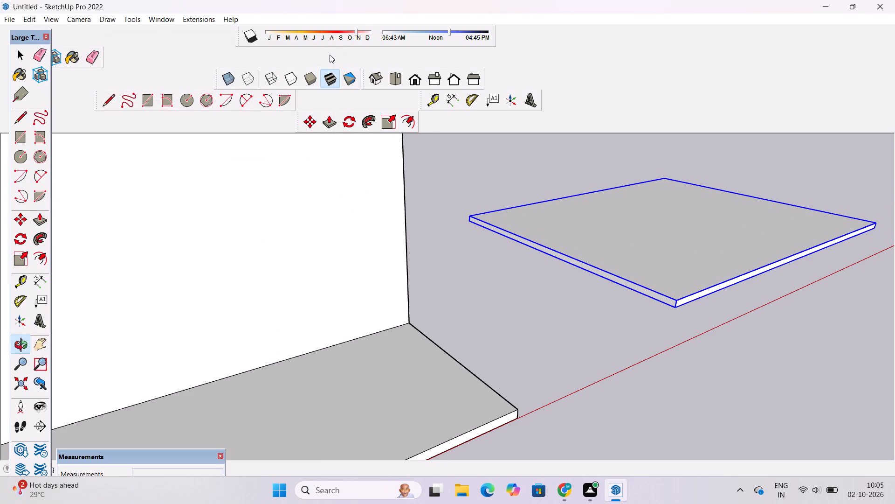
ctrl+scroll(330, 55, down, 4)
ctrl+scroll(448, 144, down, 4)
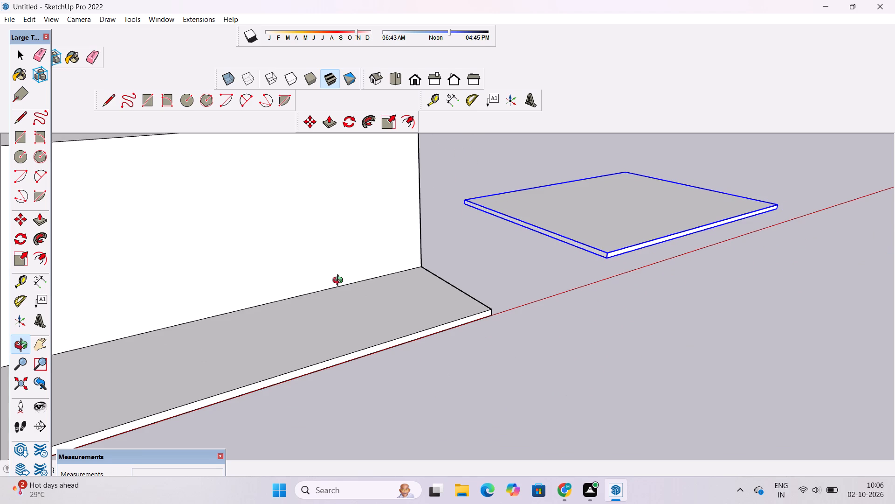
click(20, 225)
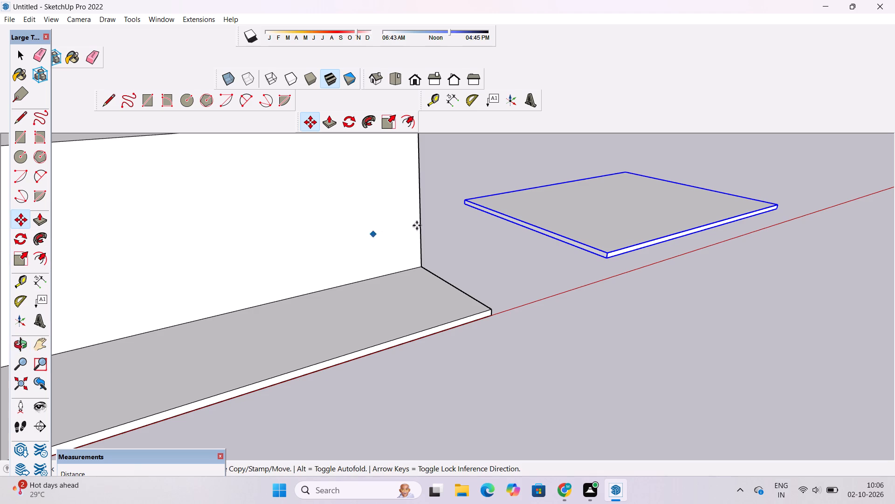
ctrl+scroll(462, 210, up, 6)
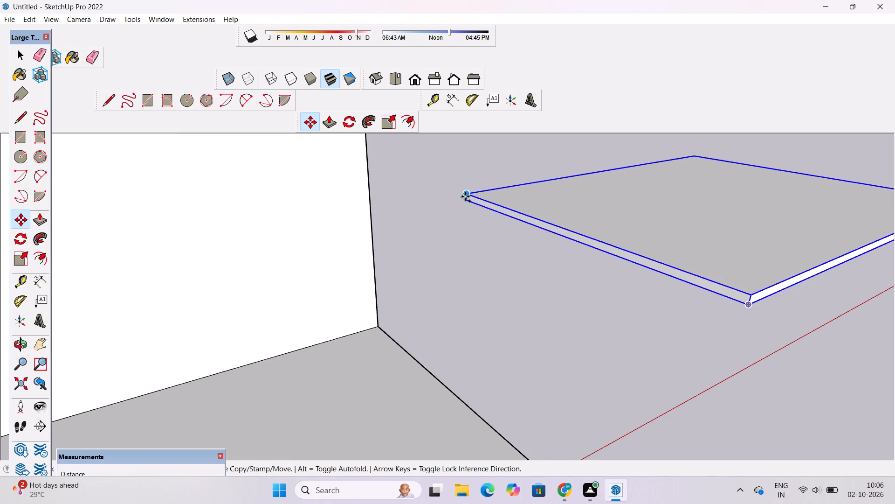
ctrl+scroll(468, 203, up, 6)
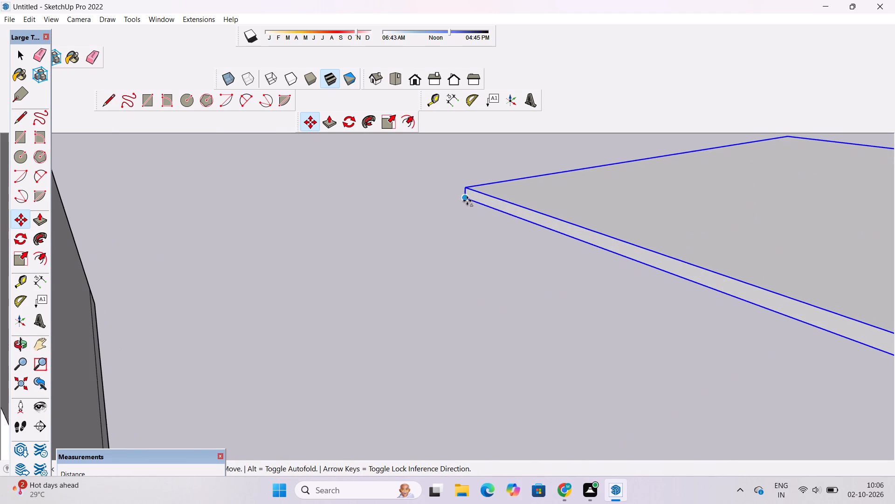
drag(464, 198, 448, 198)
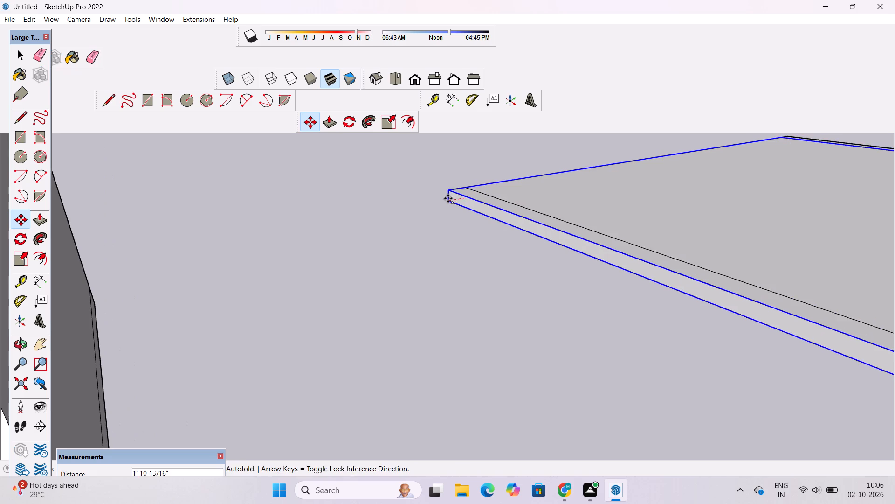
drag(448, 198, 503, 123)
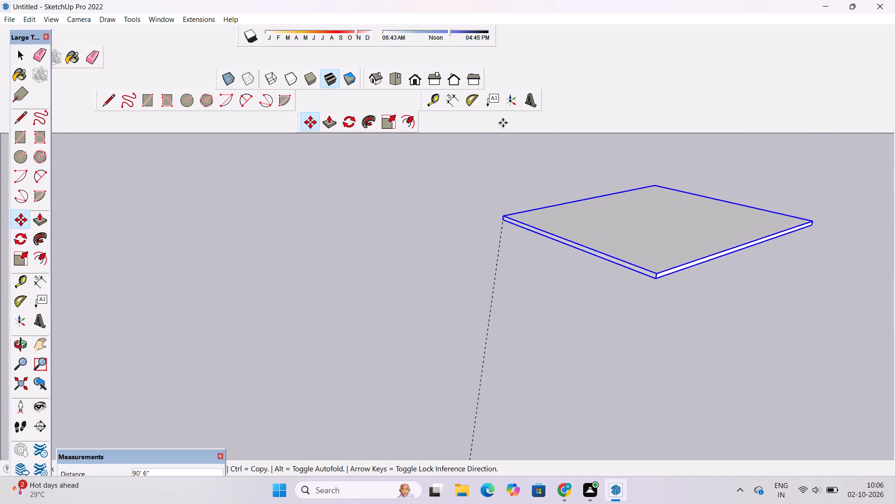
drag(503, 123, 504, 123)
Examine where the raised slab group sits relative to the building block, and clear the selection.
ctrl+scroll(504, 123, down, 12)
scroll(504, 123, up, 1)
ctrl+scroll(504, 123, down, 5)
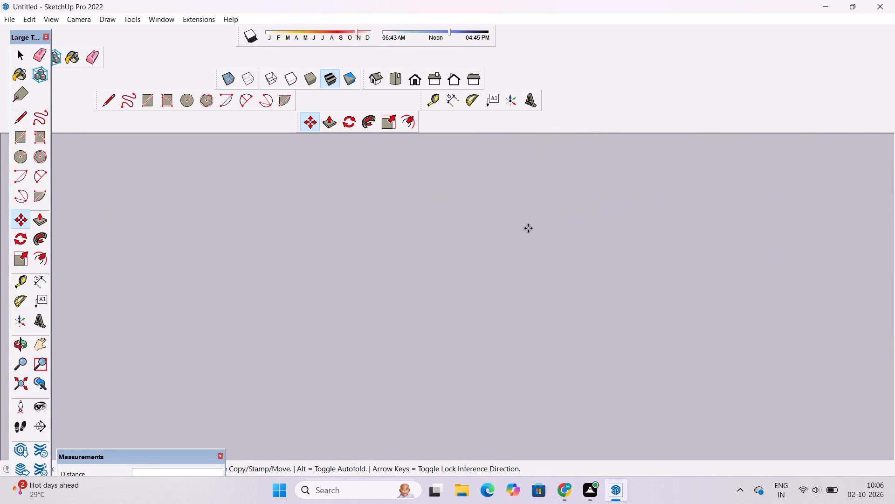
ctrl+scroll(533, 227, down, 7)
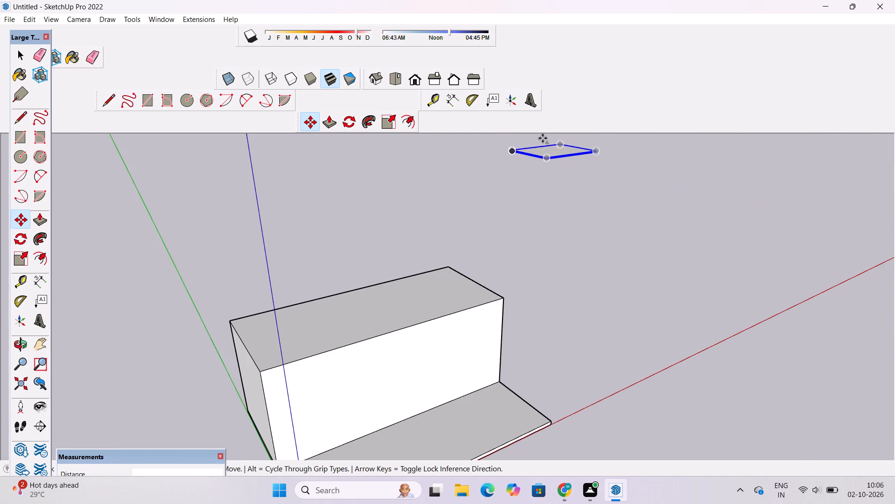
ctrl+scroll(543, 138, up, 7)
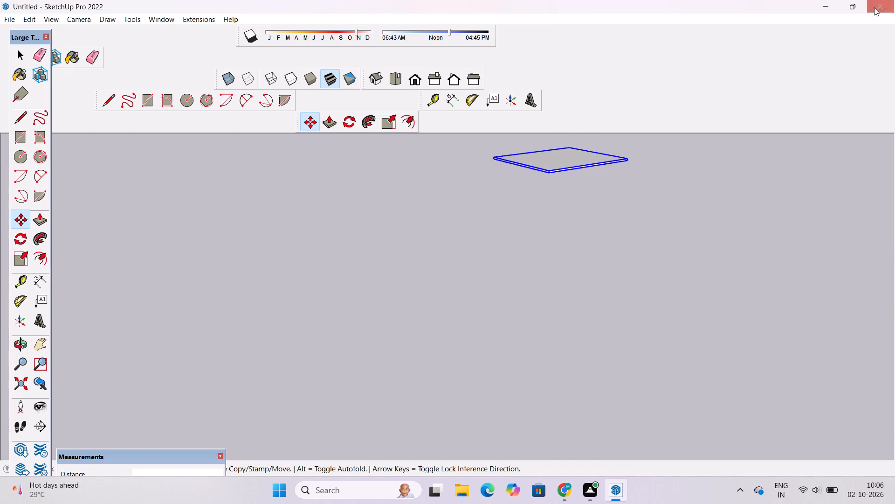
scroll(561, 367, down, 10)
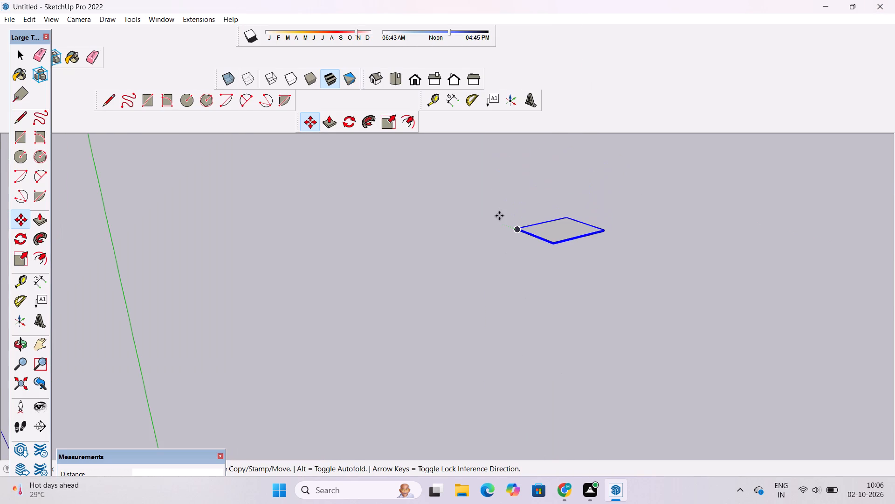
scroll(530, 214, up, 6)
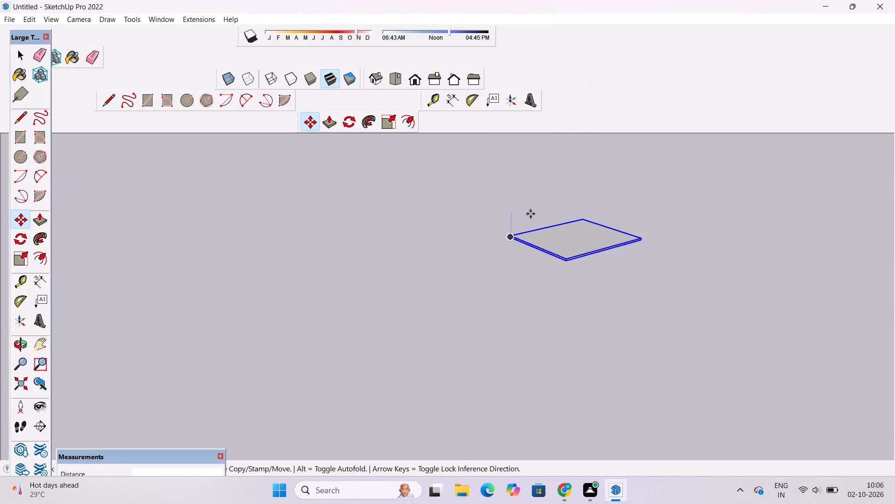
scroll(640, 214, down, 13)
scroll(634, 245, up, 1)
scroll(551, 280, down, 6)
key(space)
click(642, 239)
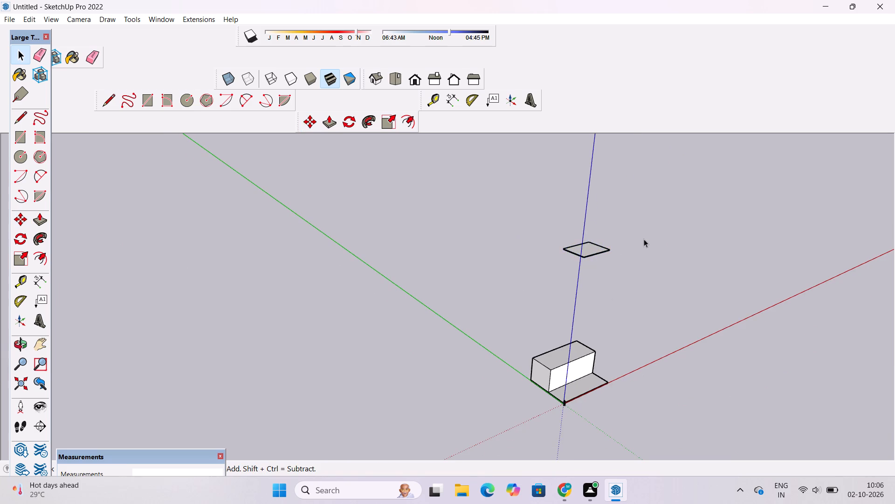
Copy the raised slab group by its lower corner onto the block's rear top corner on the green-axis side.
scroll(643, 237, up, 11)
scroll(565, 266, up, 11)
key(o)
drag(552, 301, 543, 288)
scroll(500, 268, down, 5)
shift+drag(482, 279, 498, 307)
drag(469, 307, 522, 315)
scroll(422, 295, up, 9)
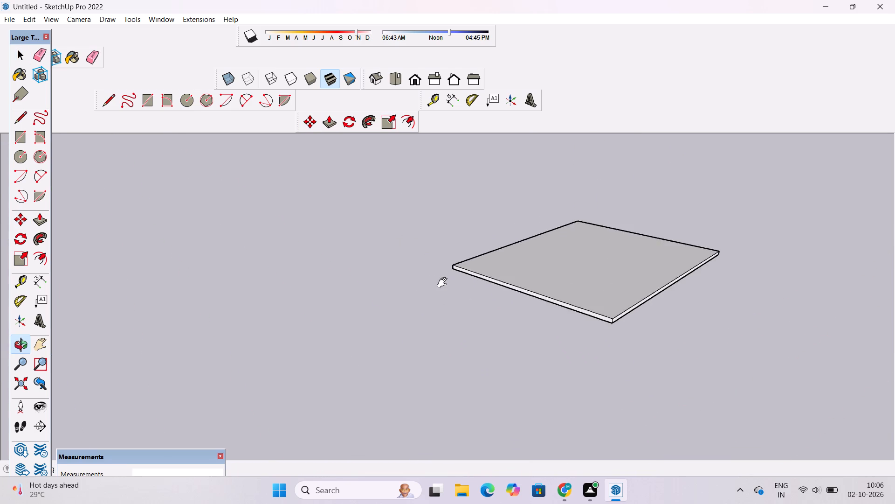
shift+drag(445, 283, 445, 243)
shift+scroll(445, 236, up, 6)
shift+drag(521, 214, 501, 236)
scroll(443, 256, up, 2)
shift+drag(450, 255, 437, 250)
key(space)
click(471, 244)
key(m)
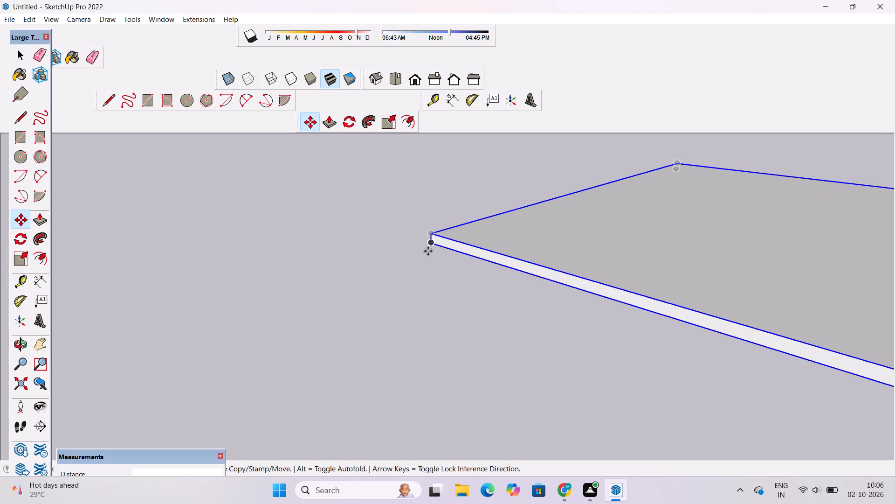
click(431, 244)
scroll(435, 257, down, 17)
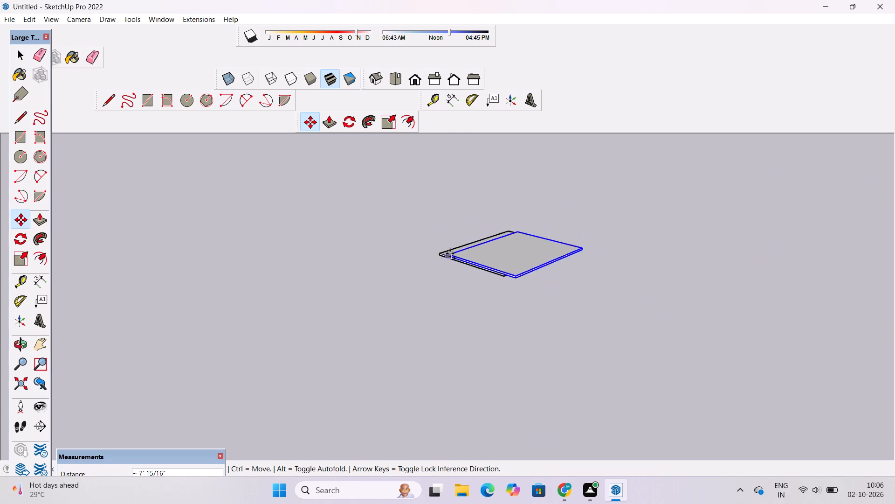
scroll(450, 253, down, 16)
scroll(458, 285, up, 3)
scroll(434, 318, up, 5)
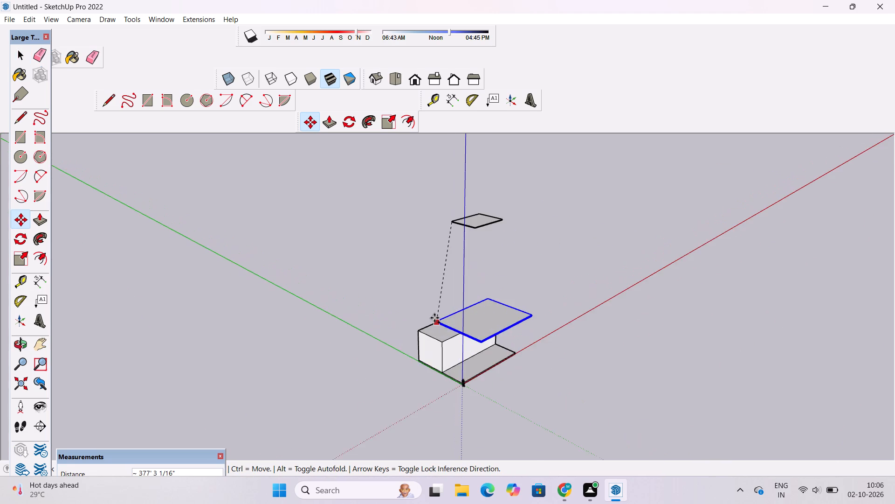
scroll(434, 318, up, 9)
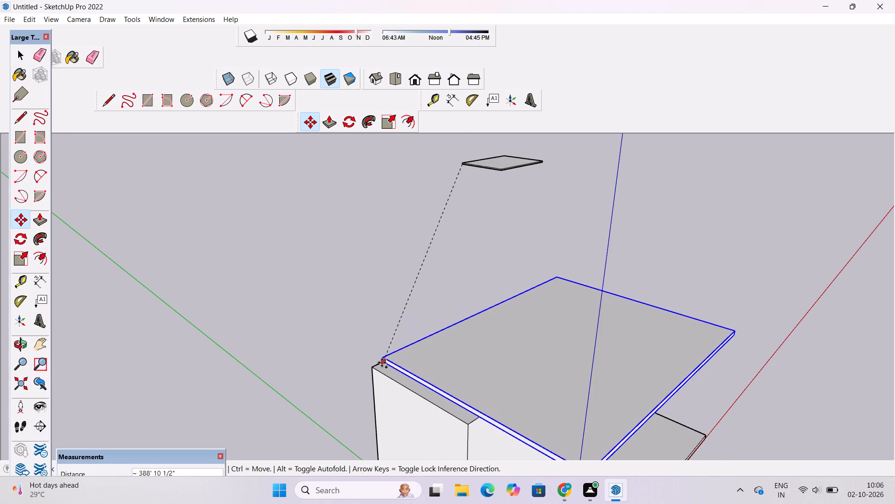
click(374, 368)
key(space)
Examine how the copied roof slab sits on the block, from below, the front and above.
text(o)
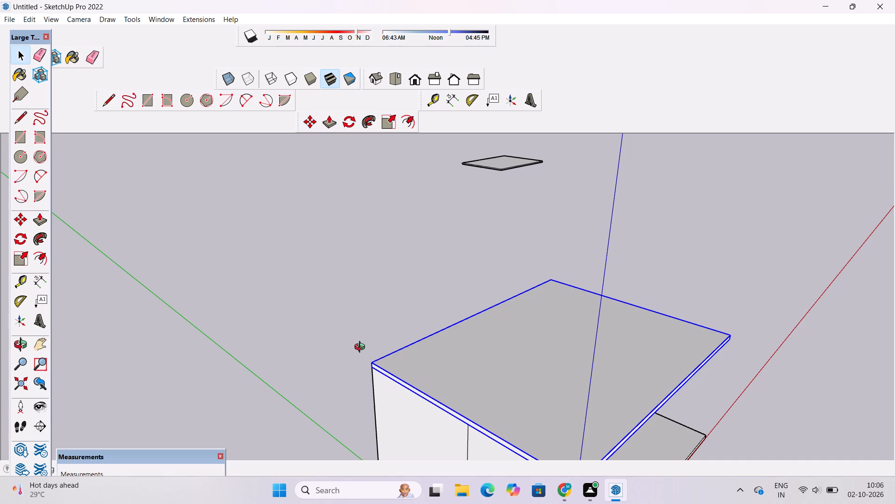
scroll(362, 348, down, 6)
shift+drag(393, 369, 374, 311)
drag(431, 327, 326, 273)
scroll(399, 306, up, 4)
shift+click(402, 307)
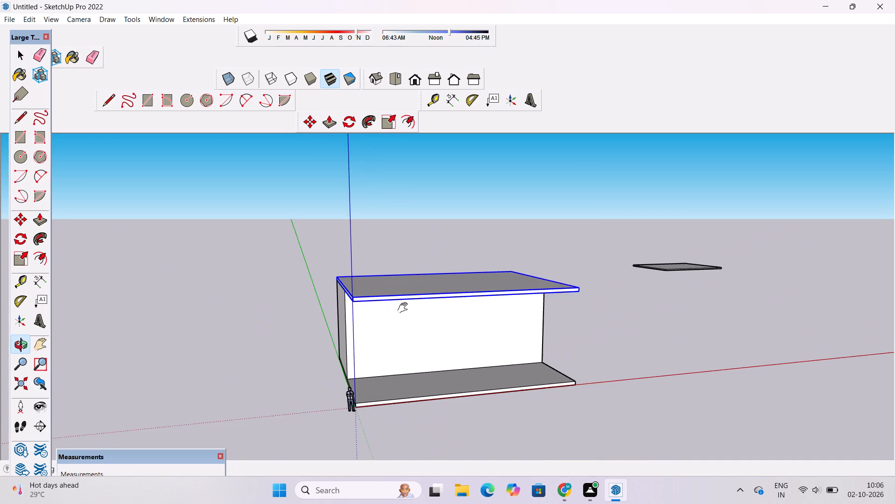
shift+drag(407, 313, 407, 337)
drag(407, 338, 358, 346)
shift+drag(345, 350, 377, 294)
drag(381, 304, 397, 380)
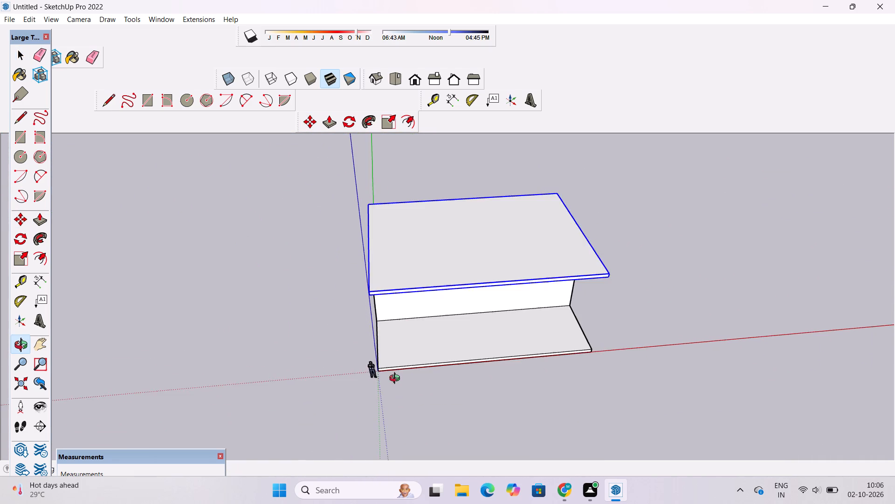
scroll(397, 377, up, 5)
shift+drag(397, 373, 200, 371)
shift+scroll(199, 370, down, 6)
drag(211, 384, 213, 331)
shift+drag(215, 331, 259, 354)
shift+drag(259, 354, 256, 374)
Explode the roof slab group sitting on the building block.
key(space)
click(279, 353)
triple_click(279, 353)
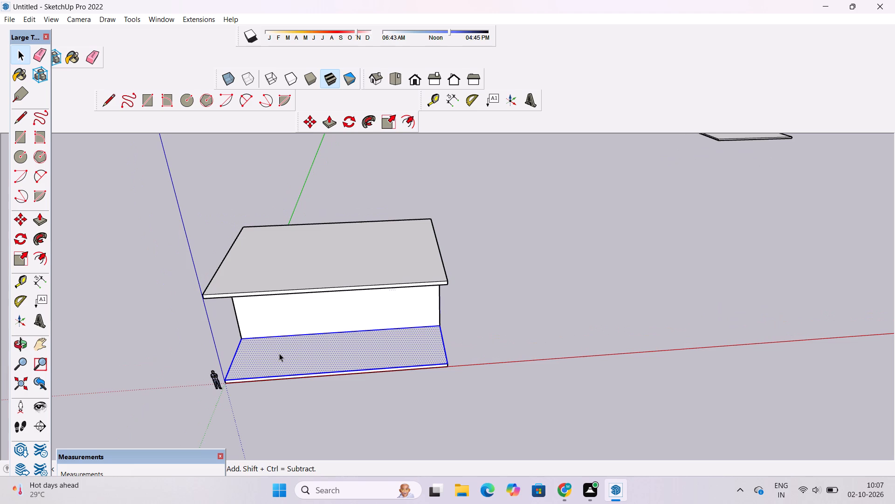
click(534, 275)
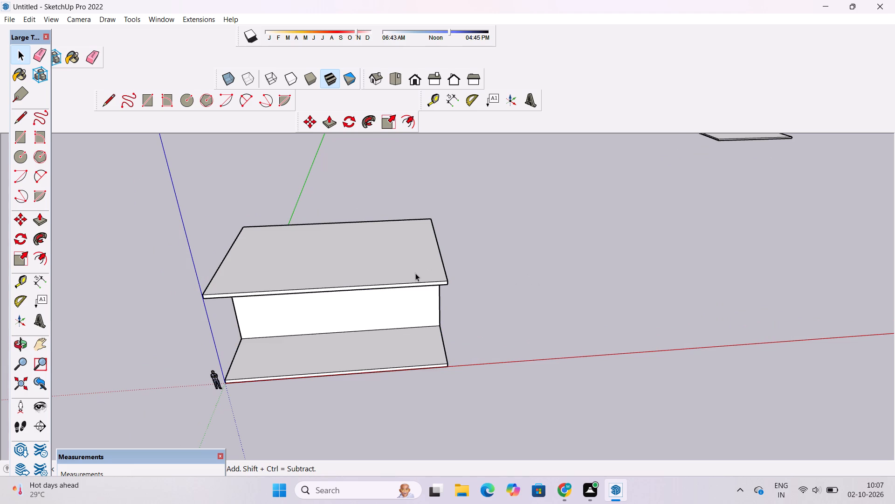
click(415, 272)
right_click(415, 272)
click(451, 340)
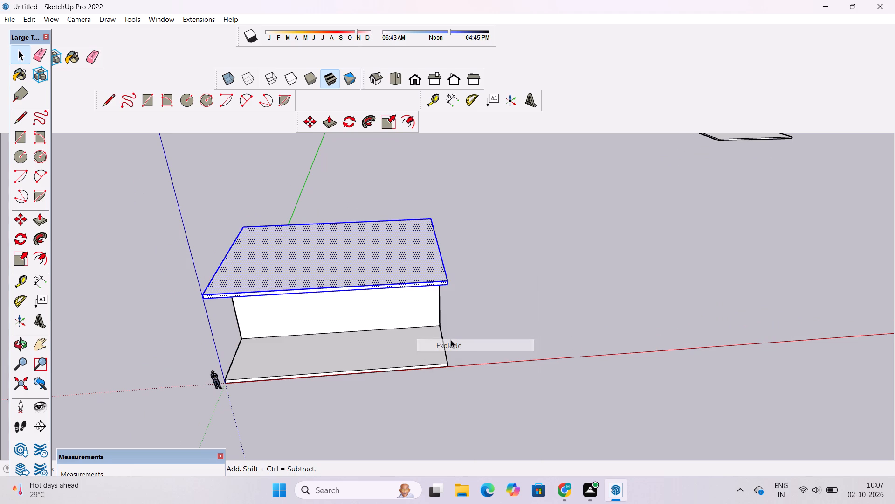
click(613, 263)
Select the whole connected building and move it by its front bottom corner about 29.5' along the red axis.
triple_click(428, 325)
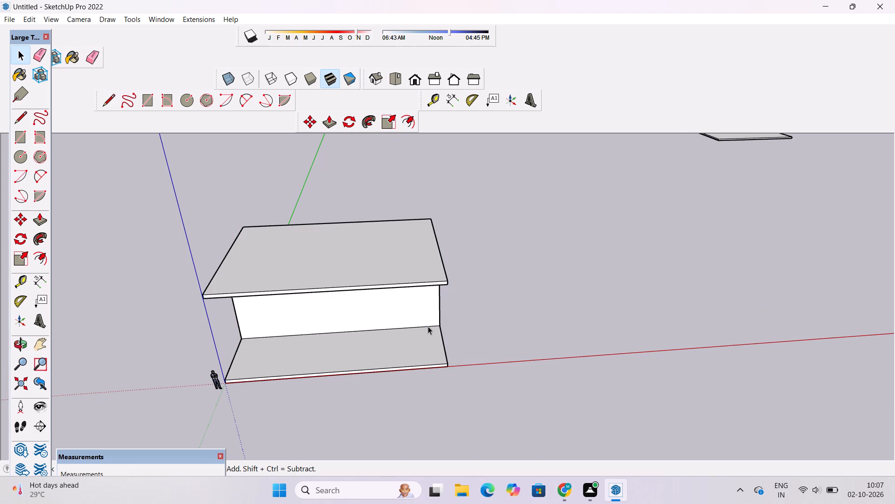
click(478, 293)
triple_click(421, 305)
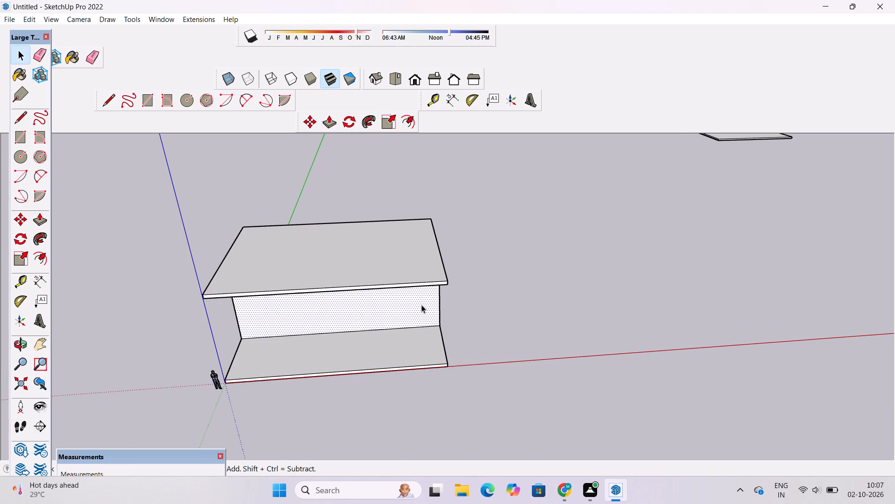
key(m)
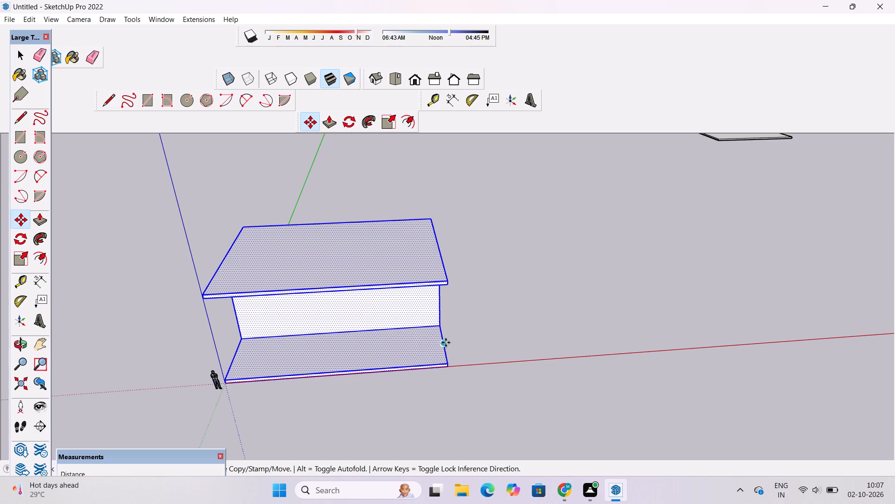
scroll(456, 372, up, 11)
click(431, 356)
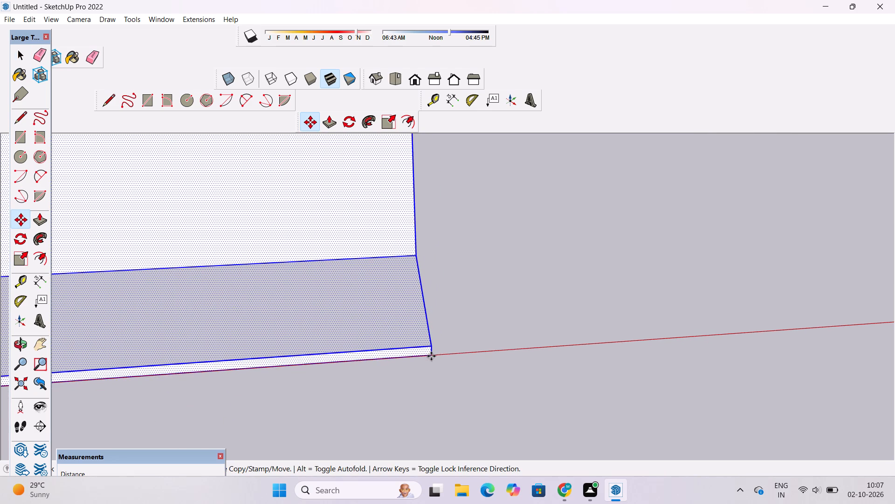
scroll(431, 356, down, 11)
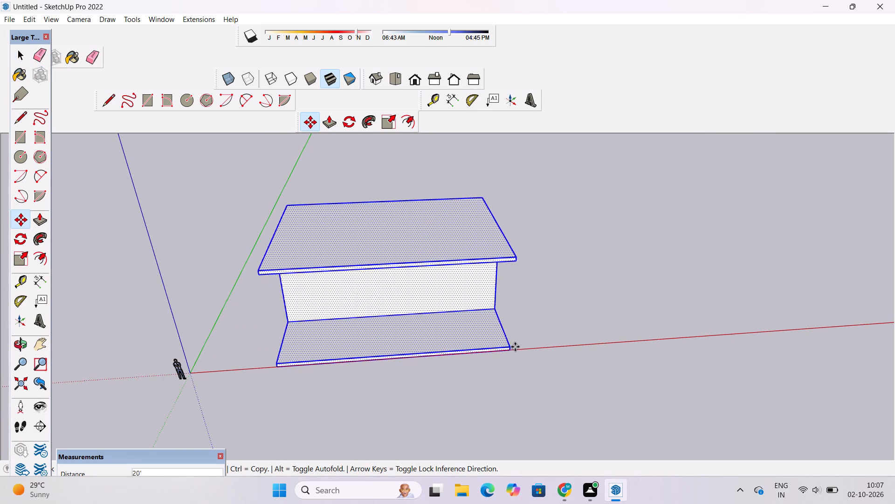
click(541, 345)
key(space)
Examine the moved building from the front and from above, and clear the selection.
text(o)
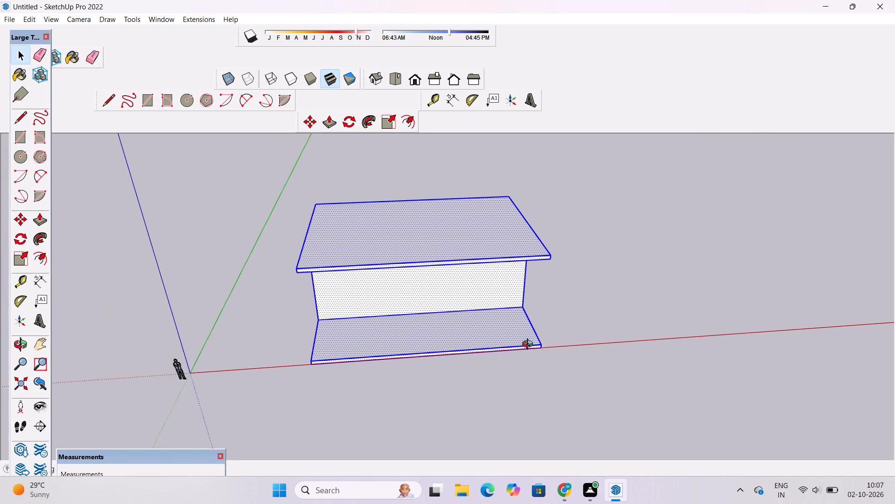
scroll(464, 357, down, 3)
shift+drag(463, 343, 399, 387)
drag(396, 391, 428, 365)
drag(403, 384, 395, 364)
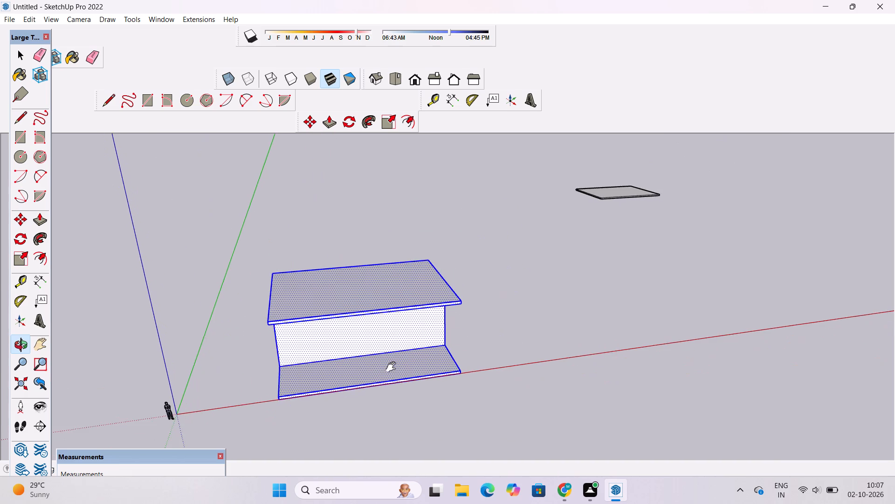
drag(392, 358, 392, 349)
scroll(384, 383, up, 4)
shift+drag(370, 389, 378, 361)
click(377, 367)
key(space)
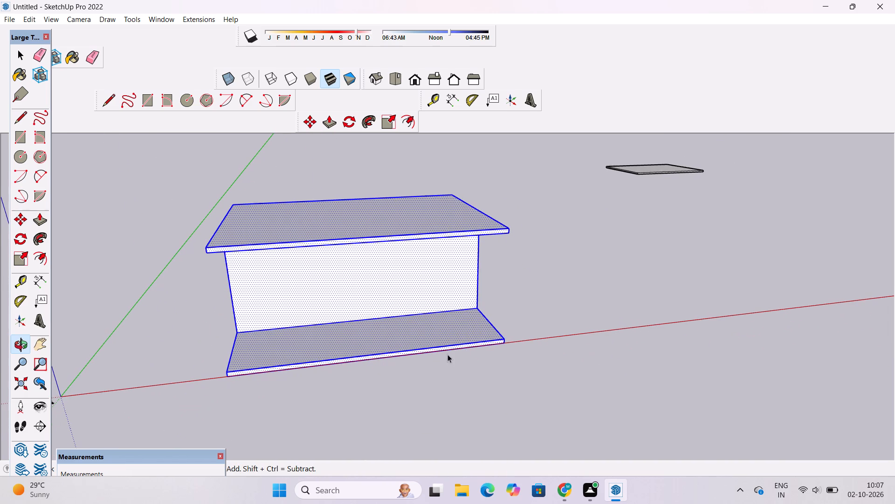
click(494, 330)
click(496, 319)
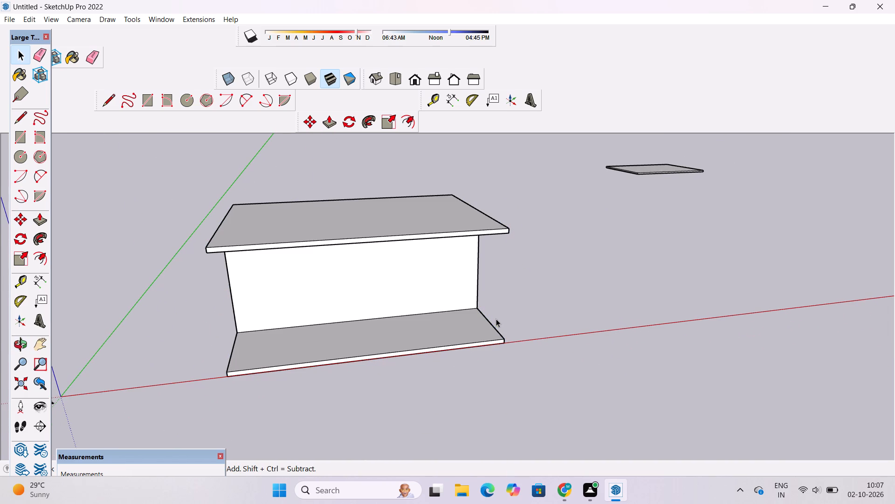
scroll(500, 311, up, 2)
scroll(500, 311, down, 3)
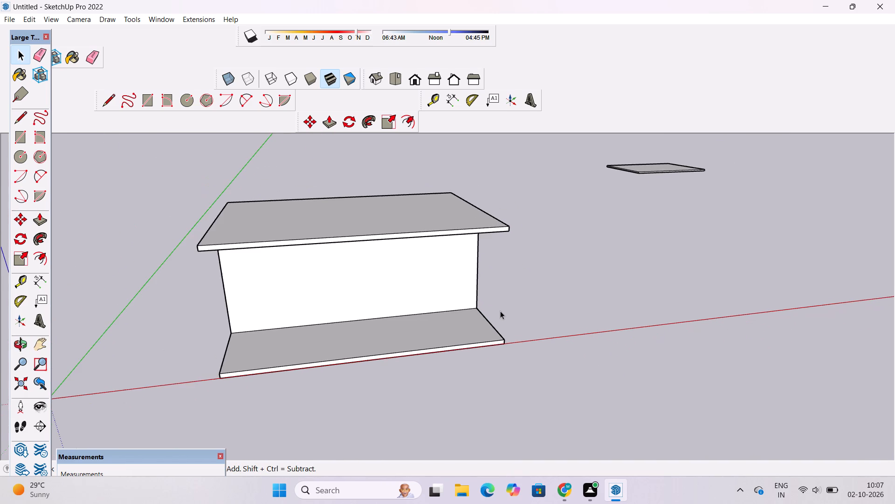
key(o)
scroll(507, 306, down, 4)
drag(499, 286, 471, 304)
drag(370, 292, 372, 310)
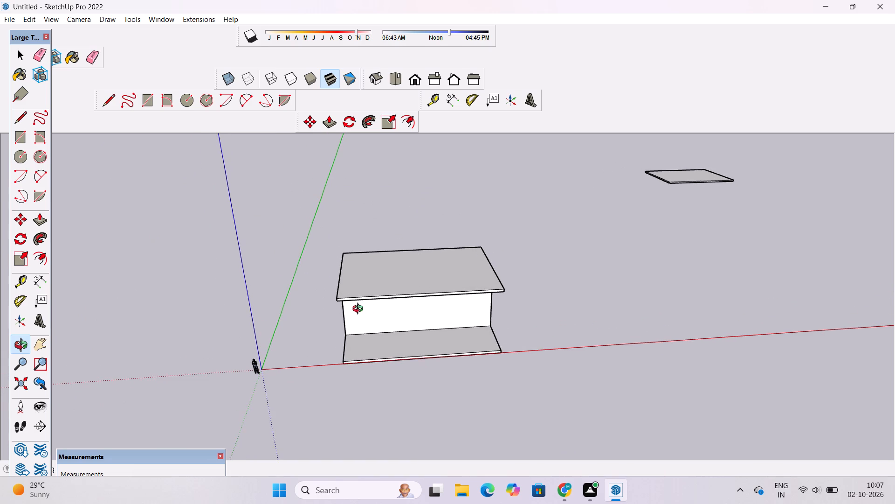
drag(359, 311, 359, 325)
scroll(397, 260, up, 1)
shift+drag(394, 272, 372, 242)
scroll(366, 239, down, 4)
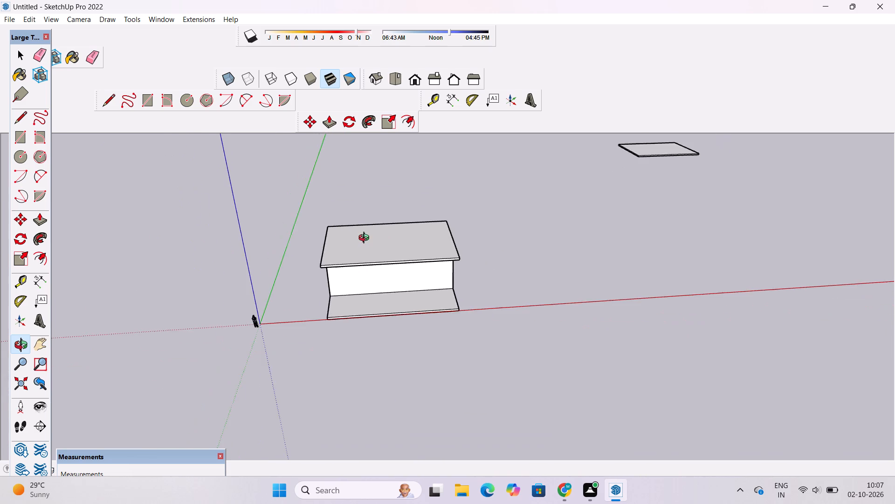
drag(376, 228, 381, 269)
scroll(374, 262, up, 2)
shift+drag(373, 265, 373, 270)
drag(373, 278, 373, 284)
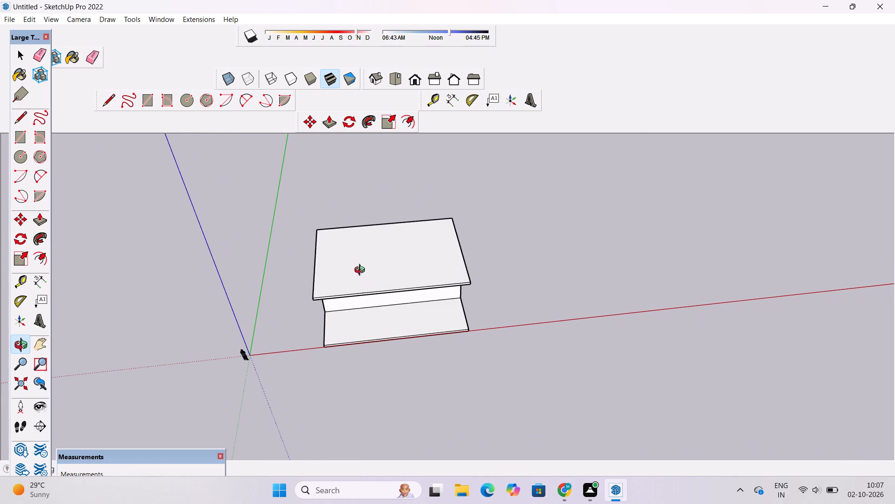
drag(344, 261, 343, 276)
scroll(342, 270, up, 1)
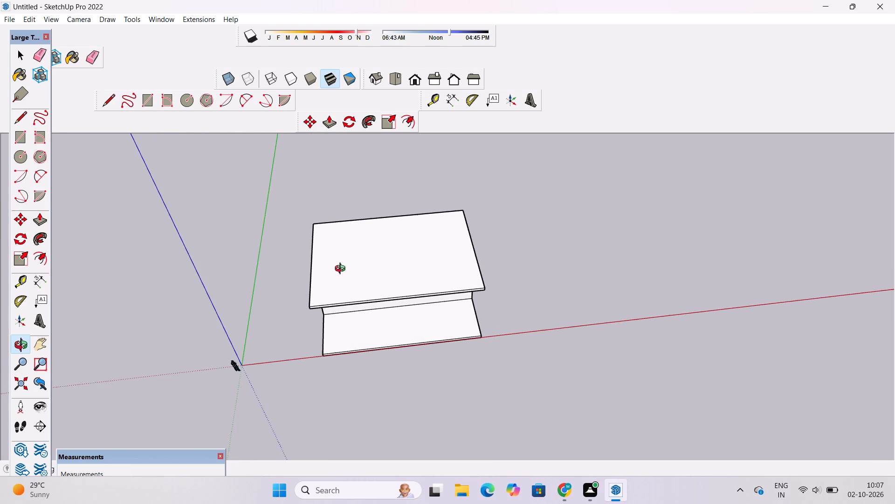
shift+drag(344, 268, 340, 273)
drag(340, 273, 334, 277)
drag(334, 275, 326, 287)
shift+drag(328, 284, 306, 310)
shift+scroll(312, 298, up, 4)
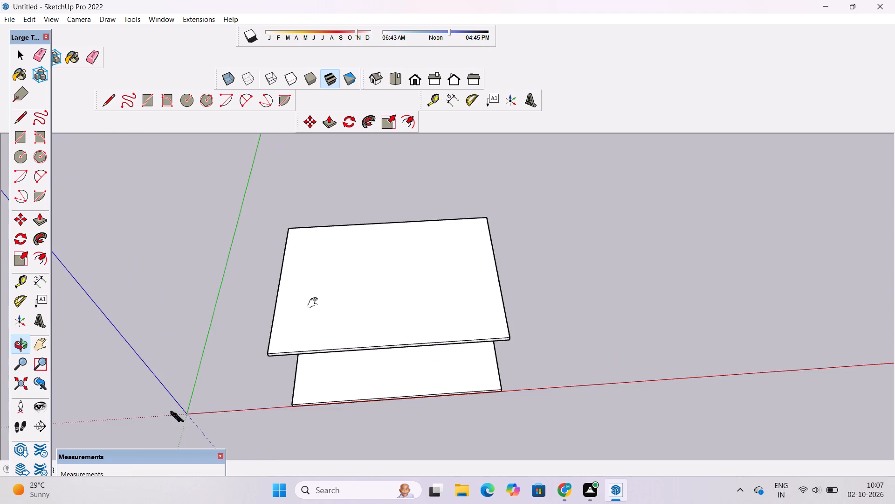
shift+drag(315, 303, 280, 278)
shift+drag(280, 278, 249, 294)
drag(288, 296, 278, 299)
drag(260, 298, 267, 308)
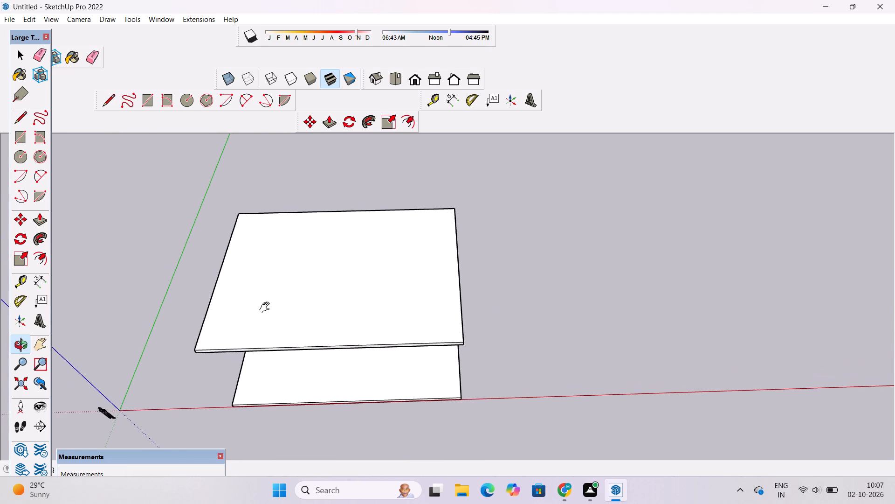
drag(267, 308, 269, 310)
drag(269, 311, 279, 308)
drag(279, 308, 244, 308)
shift+drag(244, 308, 267, 312)
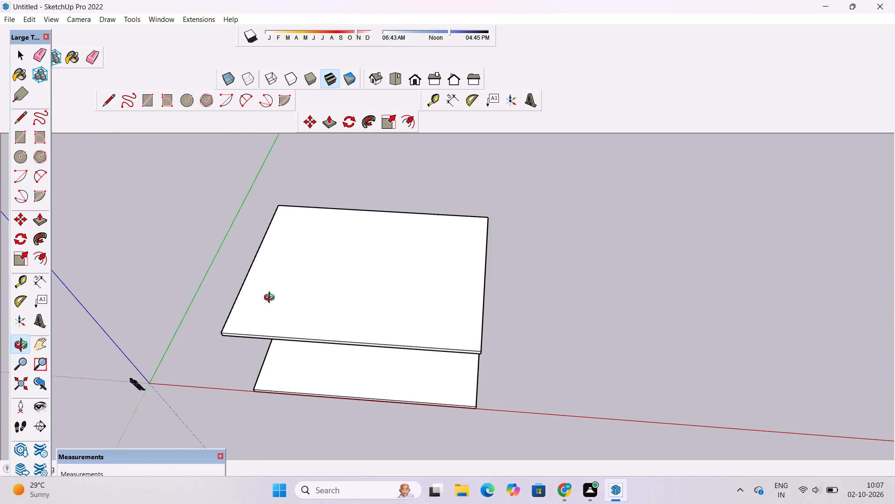
Place a guide line 1.5' inside the base slab's exposed side edge nearest the origin, parallel to that edge.
scroll(271, 299, up, 1)
key(t)
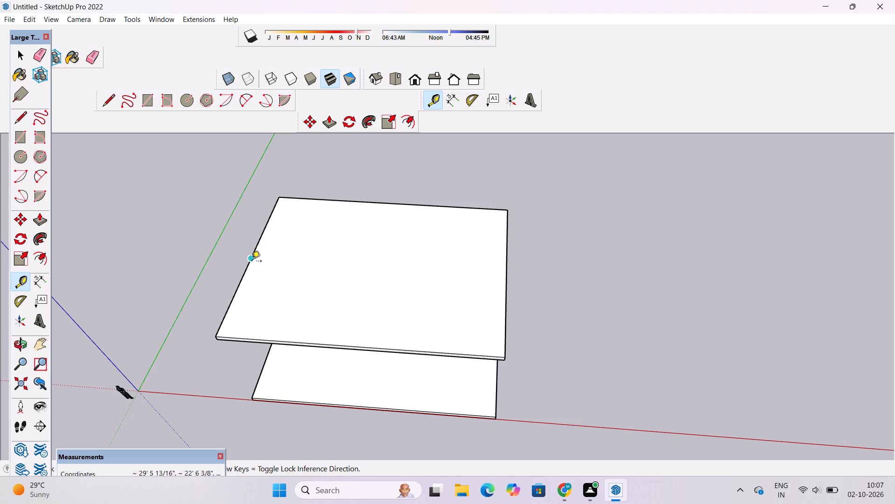
scroll(252, 262, down, 5)
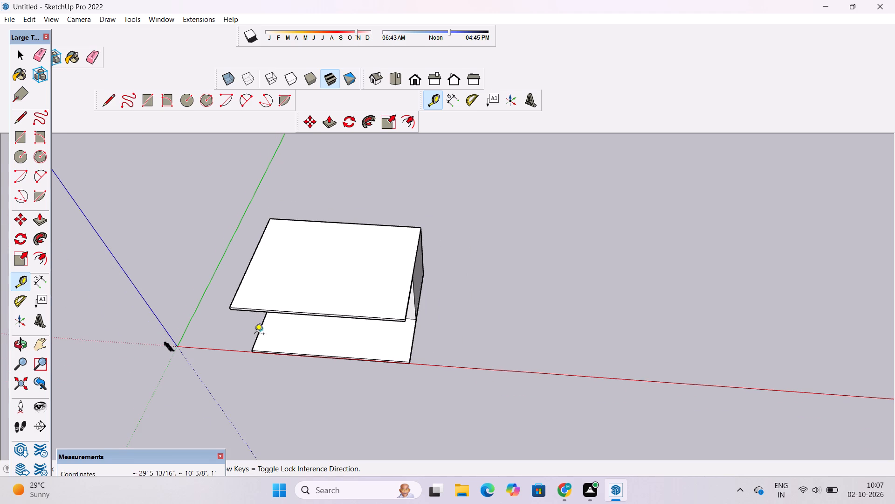
scroll(255, 335, up, 9)
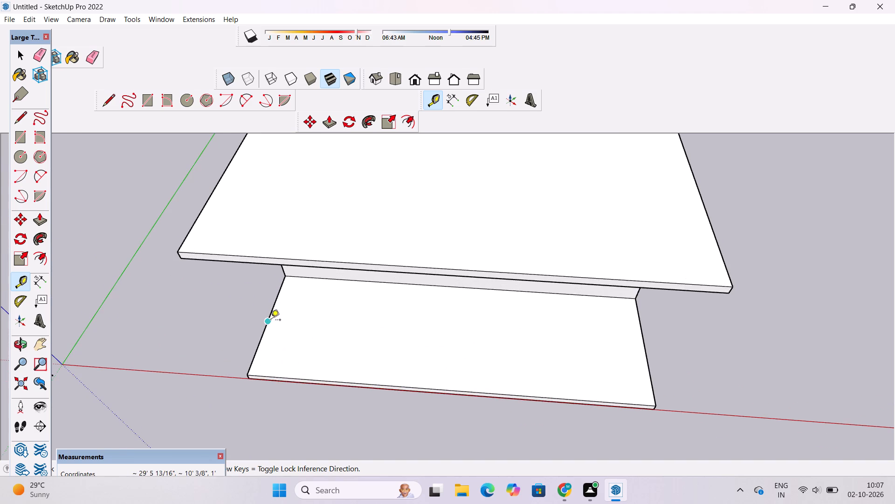
click(269, 320)
text(1.5')
key(Return)
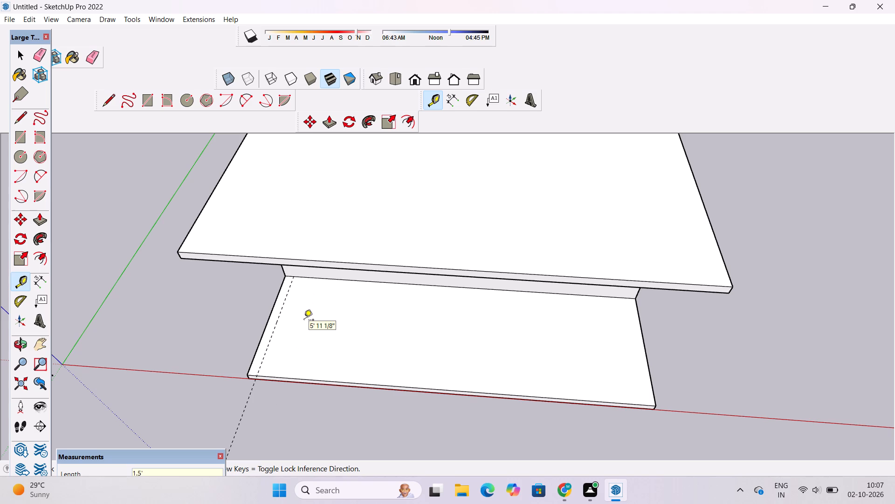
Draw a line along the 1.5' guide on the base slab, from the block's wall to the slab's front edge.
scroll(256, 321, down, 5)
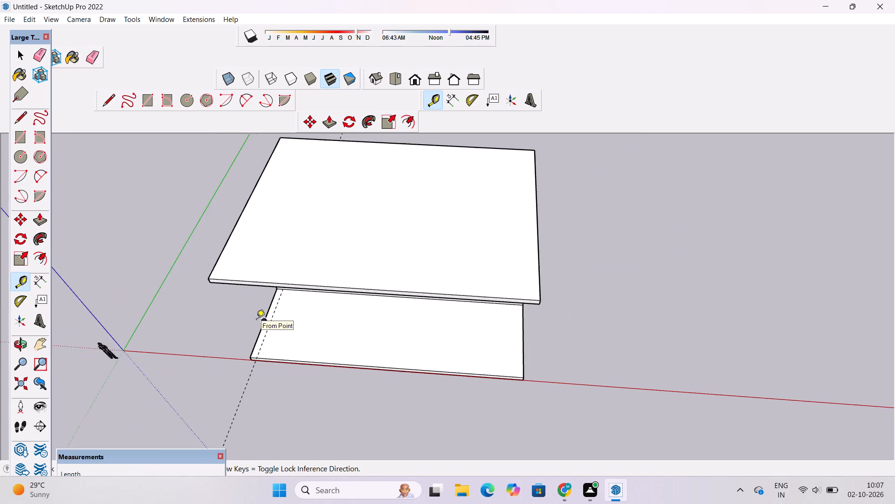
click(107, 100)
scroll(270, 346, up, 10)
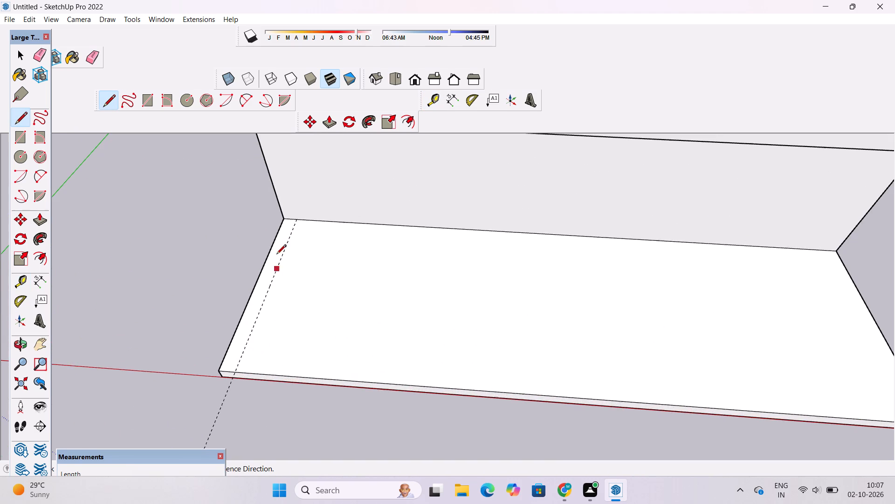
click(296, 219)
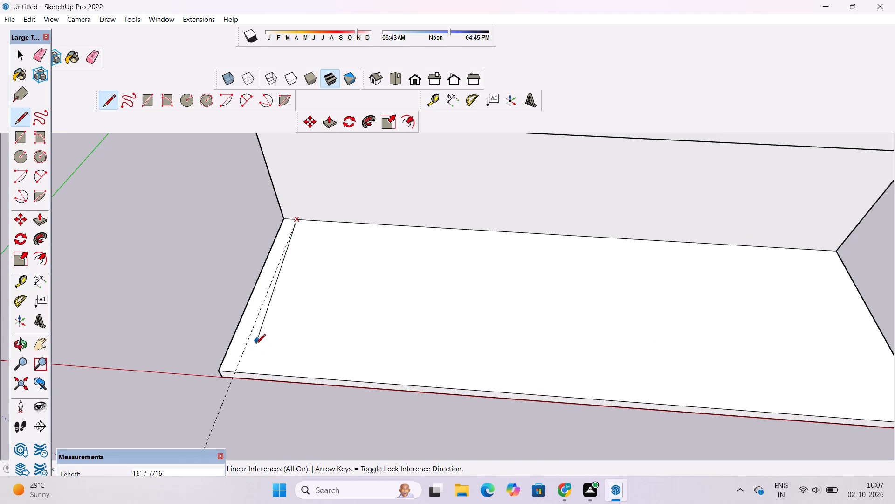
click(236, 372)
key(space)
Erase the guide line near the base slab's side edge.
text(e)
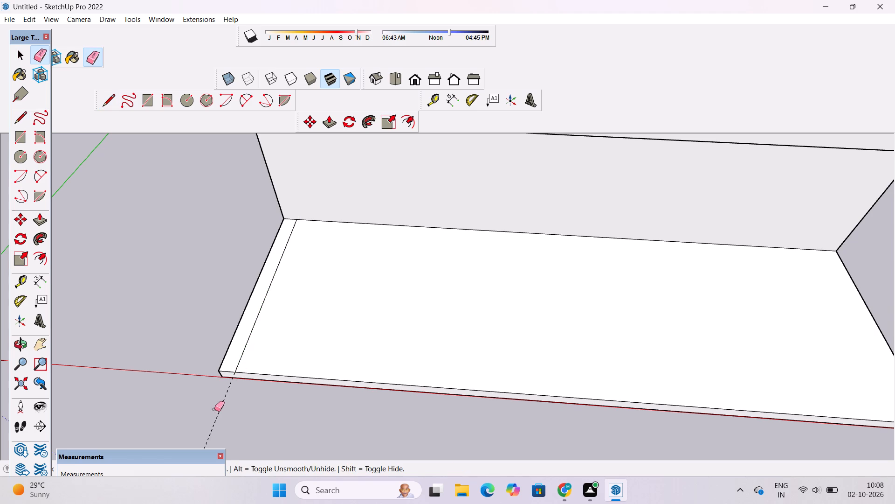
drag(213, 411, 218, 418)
Examine the narrow strip along the base slab's side edge and its front corner from several angles.
key(o)
scroll(211, 415, down, 4)
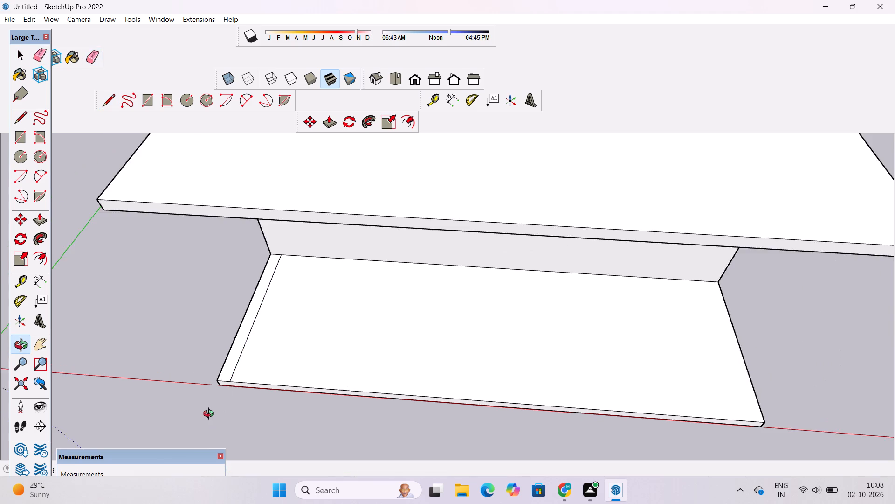
scroll(211, 415, down, 3)
shift+drag(238, 395, 211, 400)
scroll(193, 363, down, 4)
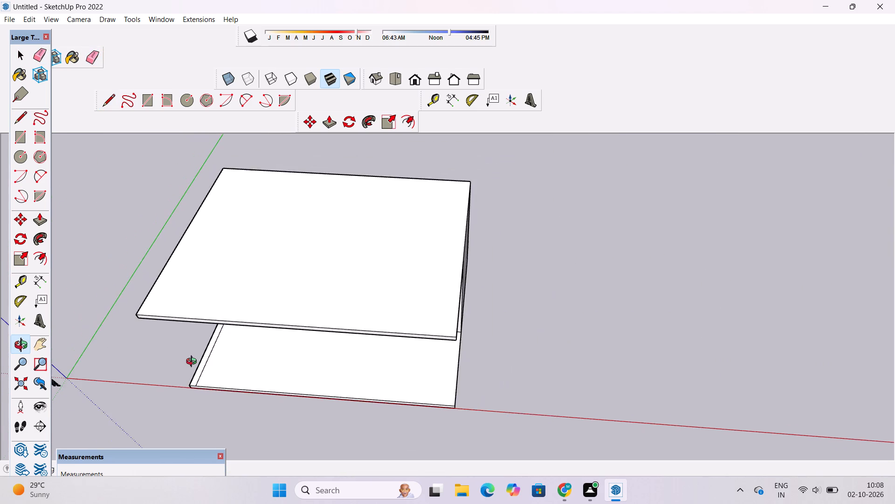
drag(199, 369, 263, 361)
drag(268, 385, 245, 386)
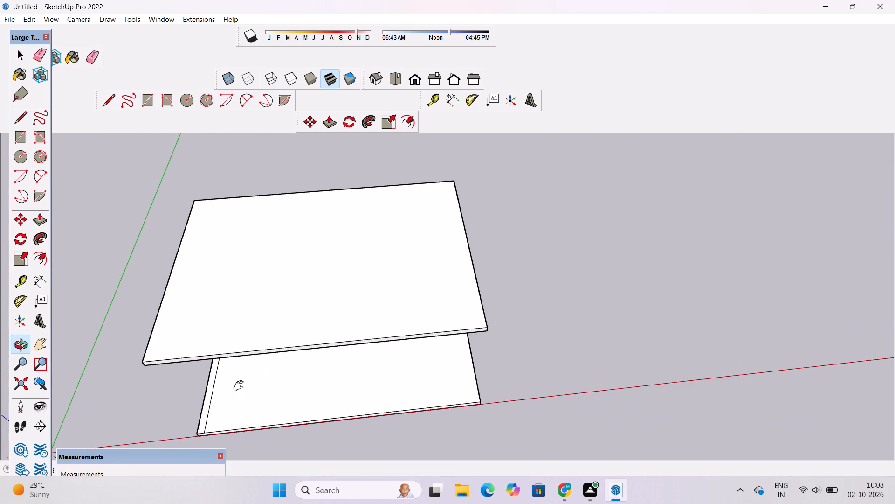
shift+drag(240, 385, 280, 349)
drag(284, 361, 261, 374)
scroll(248, 374, up, 7)
shift+drag(241, 371, 266, 349)
drag(266, 349, 257, 357)
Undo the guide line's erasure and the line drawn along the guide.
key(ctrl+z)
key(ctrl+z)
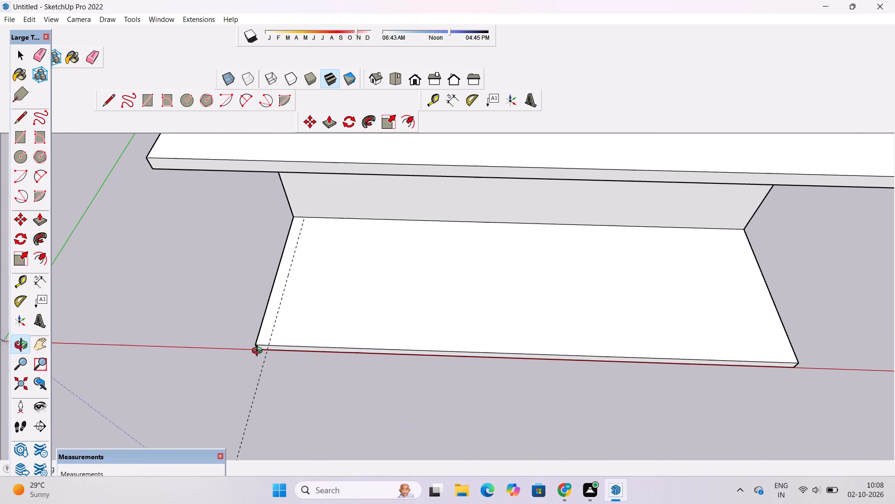
Draw a square about 3' by 3' on the base slab's front corner nearest the origin.
scroll(259, 352, down, 4)
shift+click(294, 343)
scroll(264, 353, up, 4)
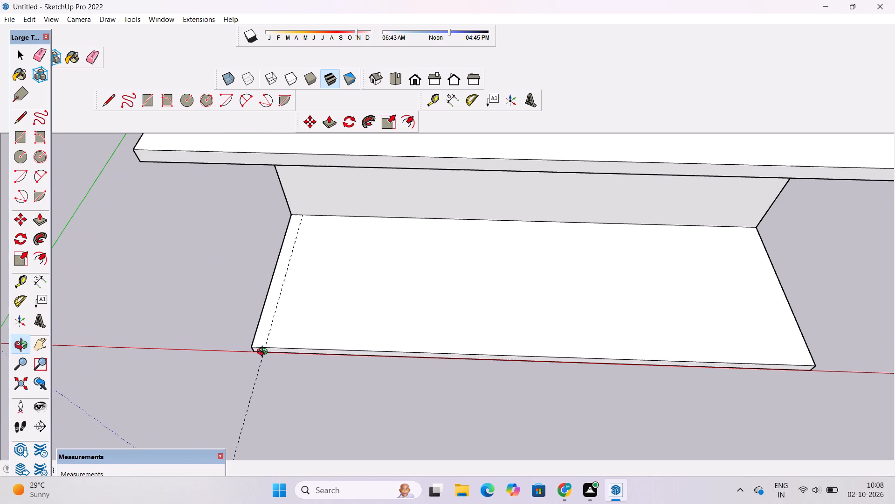
key(r)
scroll(256, 342, up, 4)
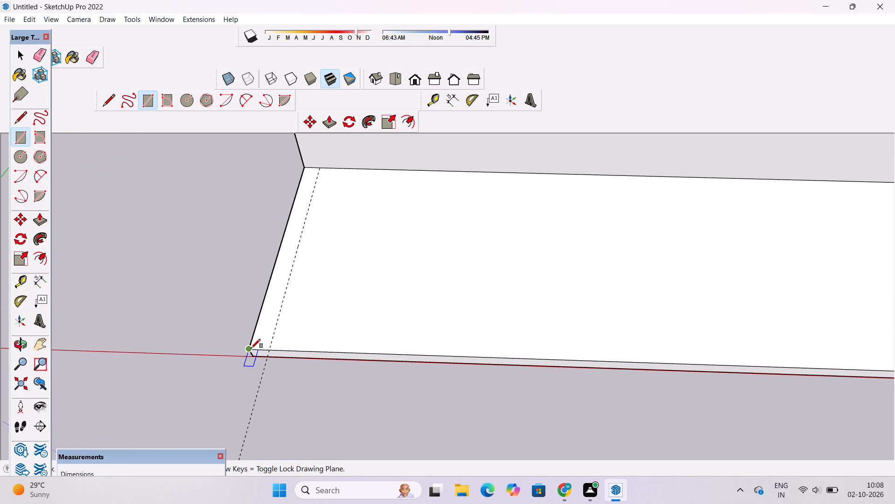
click(250, 350)
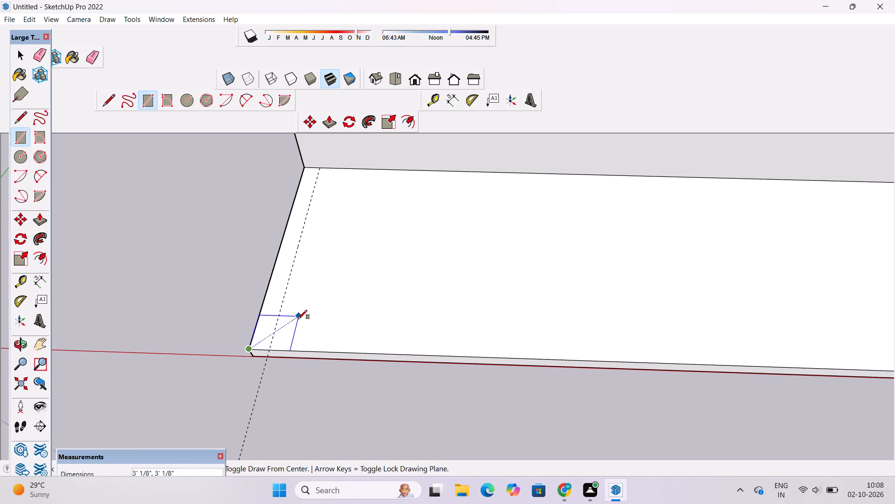
click(298, 319)
scroll(172, 341, down, 6)
key(space)
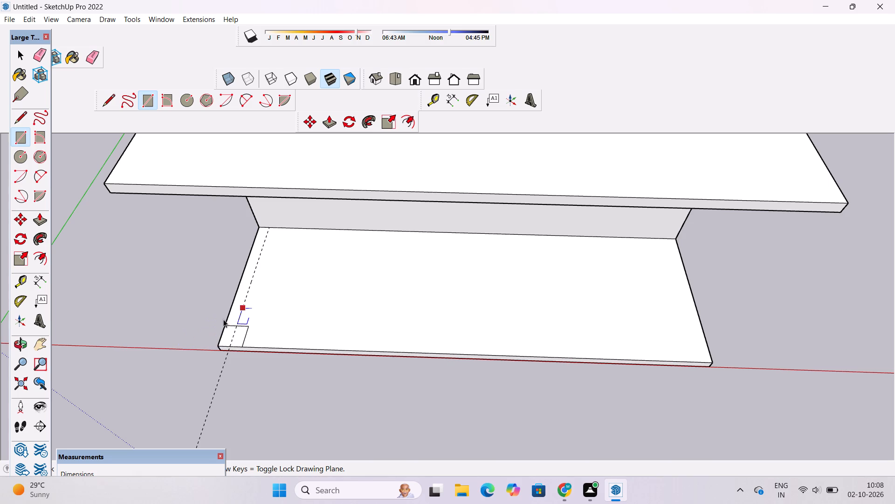
Draw a line about 17' long along the guide, from the block's wall to the corner square's rear edge.
click(105, 104)
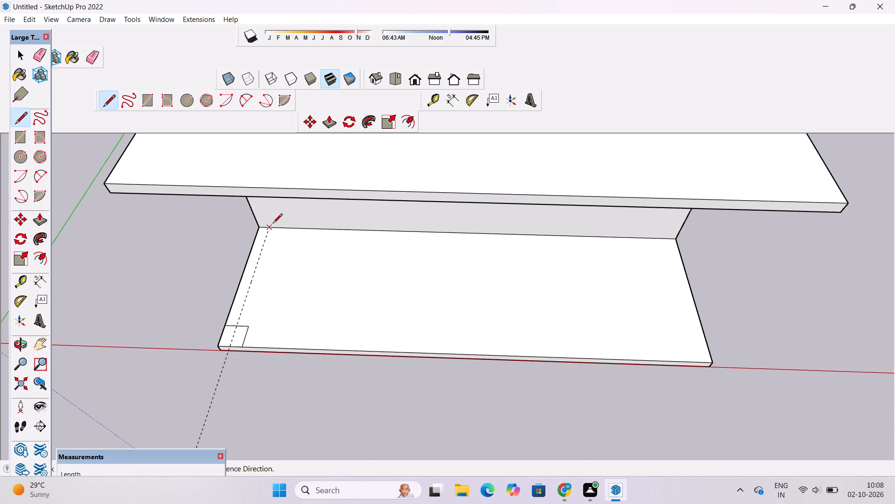
scroll(265, 239, up, 5)
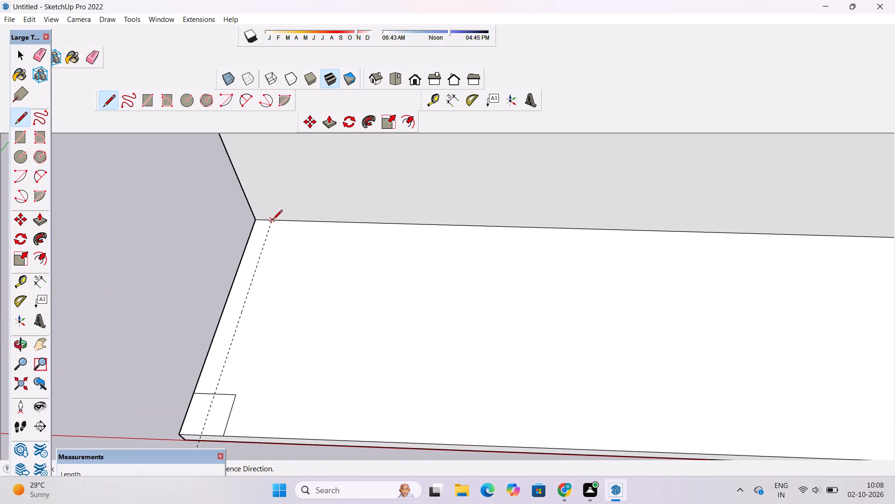
click(273, 220)
scroll(274, 239, down, 6)
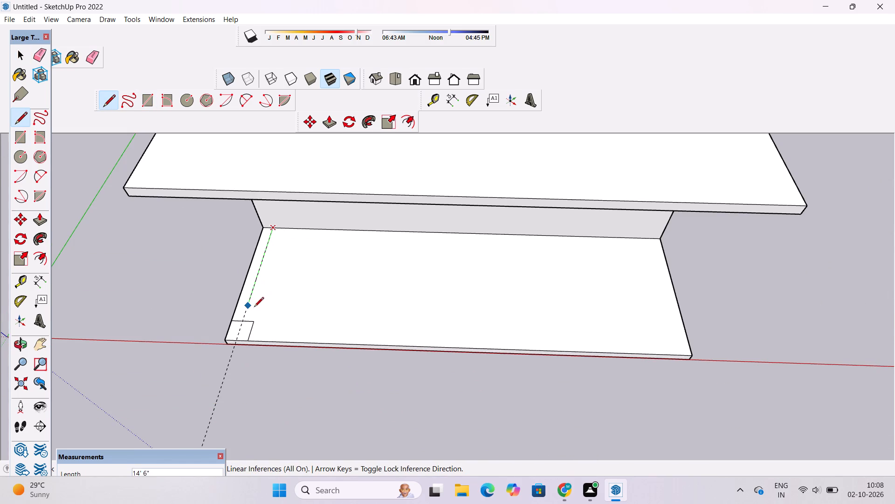
click(241, 322)
key(space)
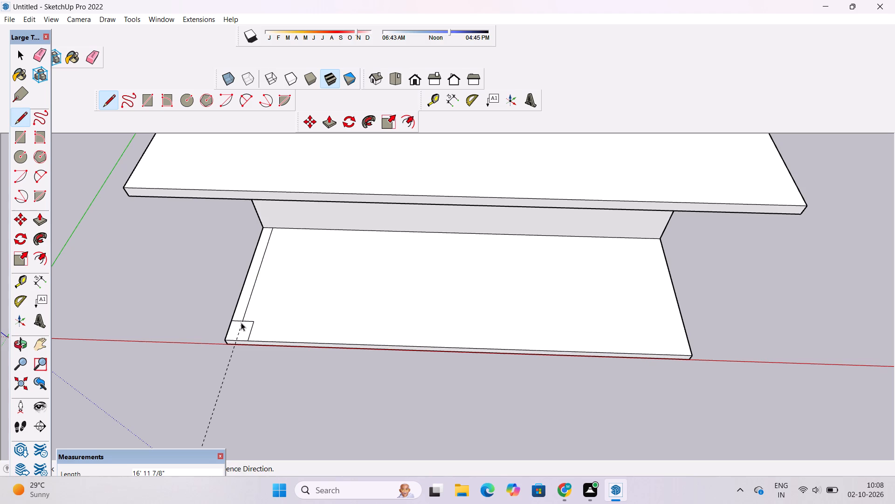
Erase the guide line that runs through the corner square.
text(e)
drag(234, 357, 225, 368)
Examine the corner square and side strip in relation to the roof overhang from several angles.
key(o)
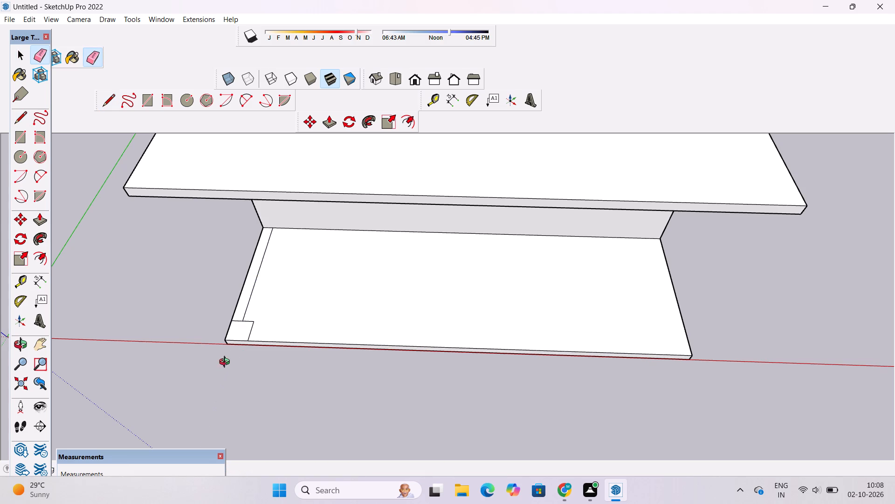
scroll(255, 348, up, 3)
shift+drag(259, 339, 268, 366)
drag(255, 373, 267, 341)
scroll(267, 341, down, 6)
shift+drag(267, 341, 269, 347)
drag(269, 350, 288, 302)
scroll(293, 292, down, 6)
drag(296, 300, 295, 283)
drag(296, 292, 350, 315)
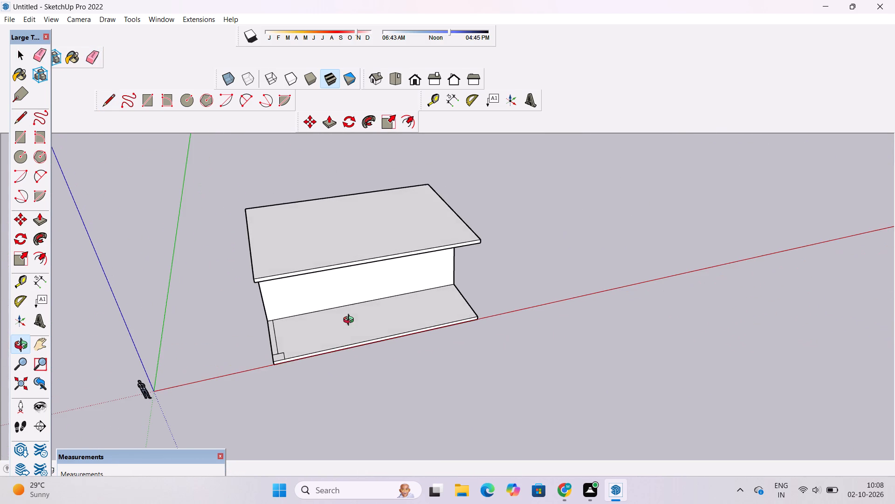
scroll(203, 386, down, 5)
shift+drag(226, 369, 284, 322)
scroll(296, 308, up, 5)
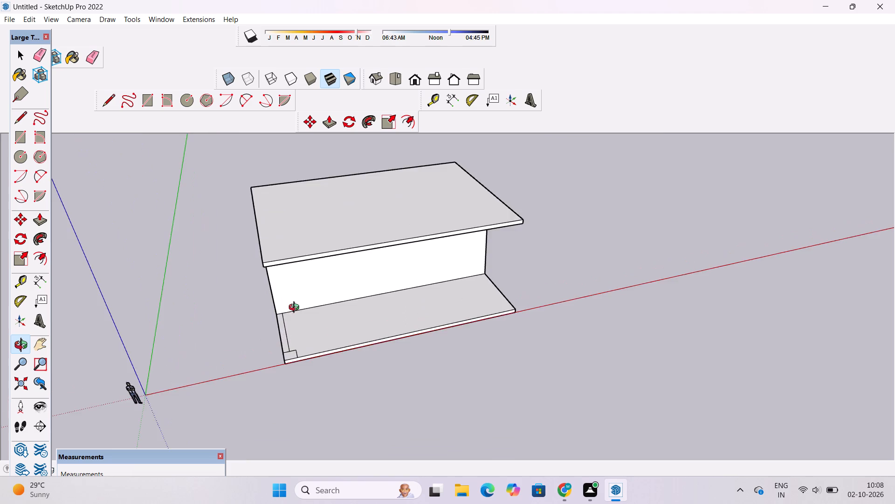
scroll(296, 308, up, 6)
shift+drag(266, 351, 270, 310)
scroll(270, 315, down, 7)
shift+drag(270, 315, 274, 347)
drag(262, 356, 267, 344)
drag(268, 358, 267, 356)
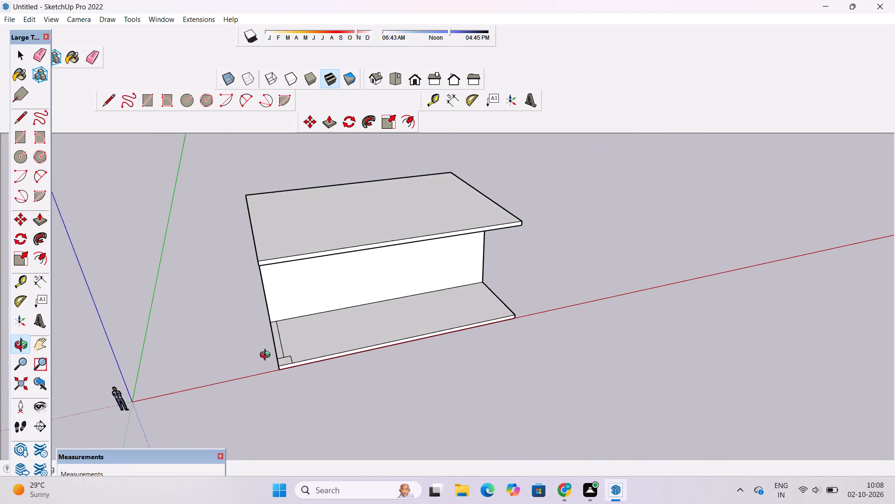
drag(267, 356, 264, 336)
shift+scroll(263, 336, up, 9)
shift+drag(273, 344, 266, 357)
Push/Pull the corner square up 25' to the underside of the roof slab to form a column.
key(space)
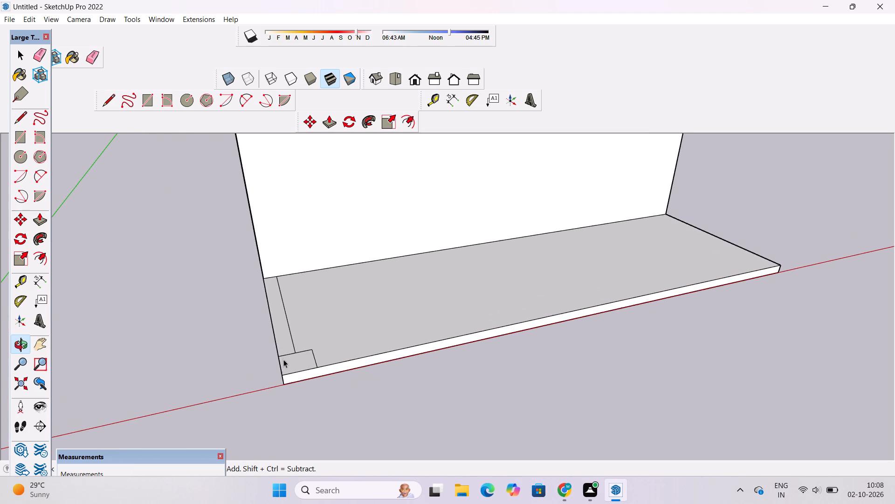
click(302, 361)
key(p)
scroll(302, 361, down, 5)
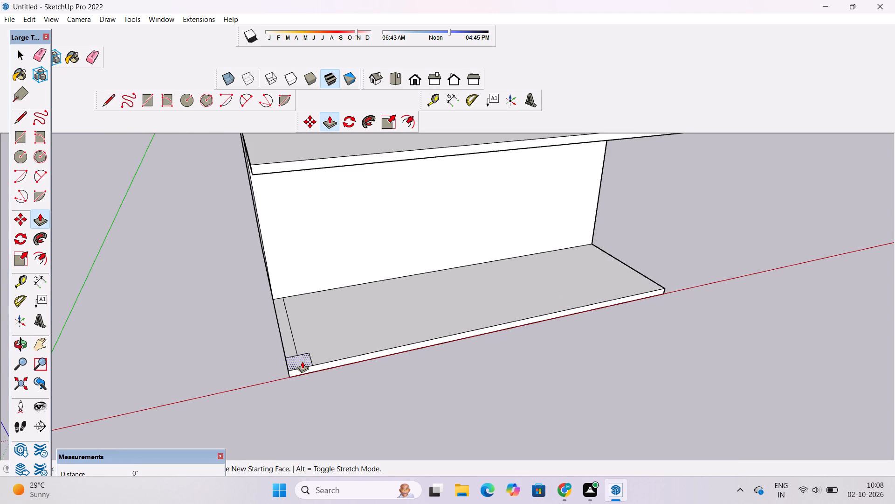
click(302, 361)
scroll(302, 351, down, 6)
scroll(284, 298, up, 6)
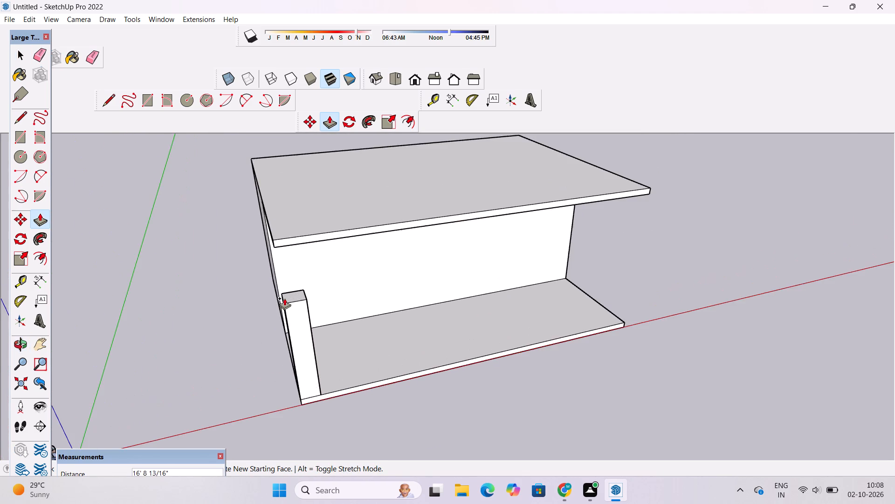
scroll(284, 298, up, 5)
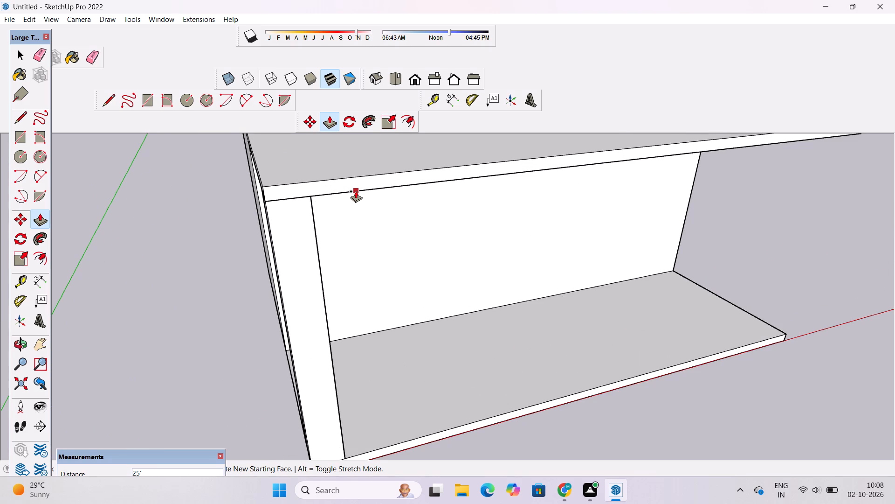
click(355, 190)
key(o)
scroll(325, 276, down, 3)
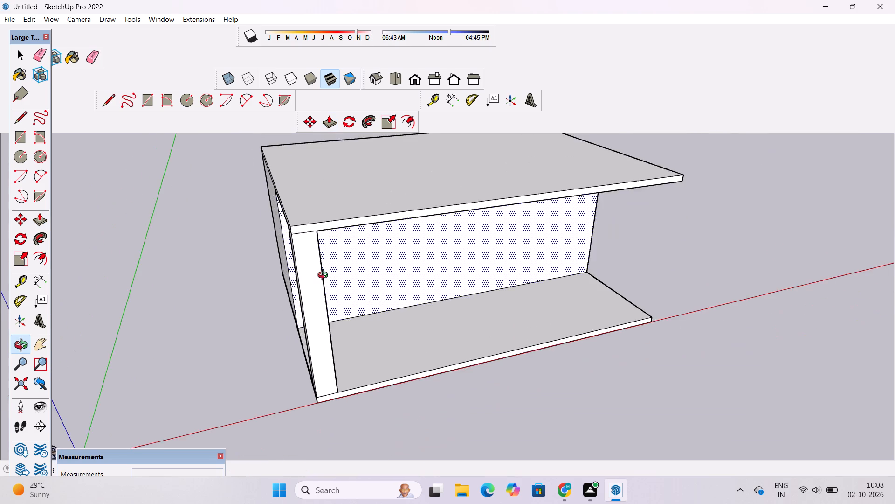
scroll(325, 276, down, 5)
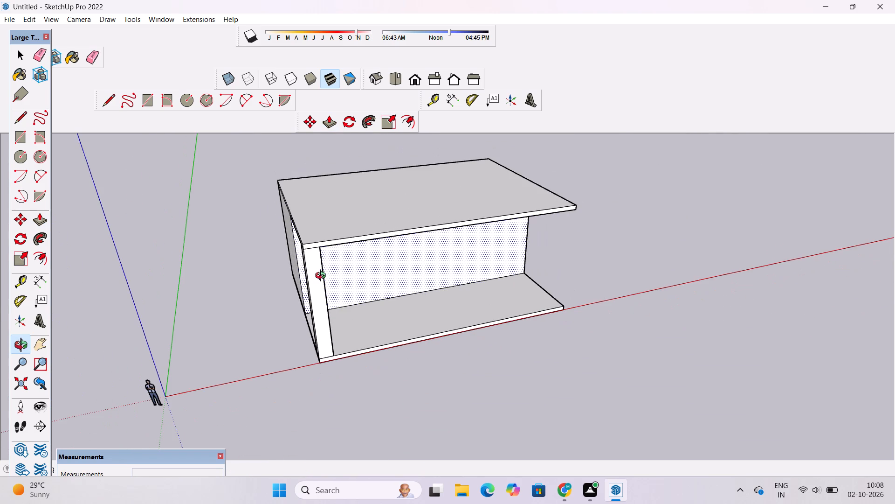
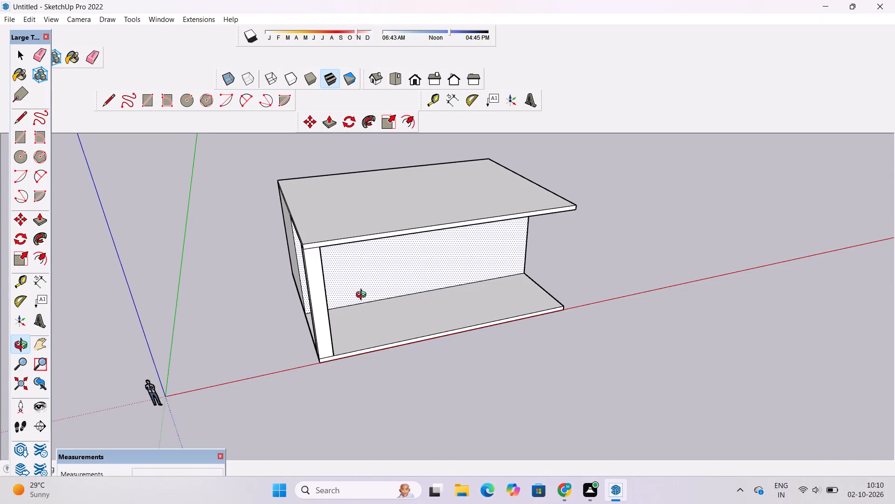
Examine the building from several angles, checking the new corner column, the roof overhang and the open front area of the base slab.
shift+drag(481, 306, 384, 307)
ctrl+scroll(384, 307, down, 2)
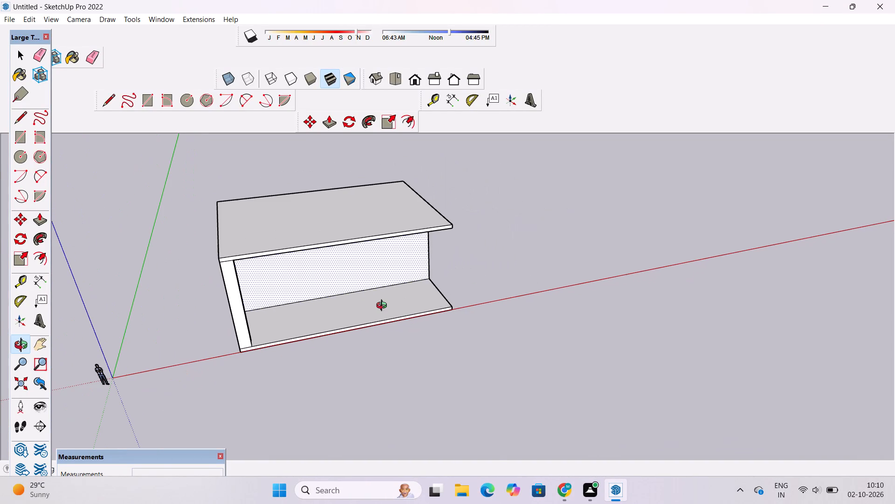
drag(449, 288, 456, 329)
drag(469, 331, 441, 318)
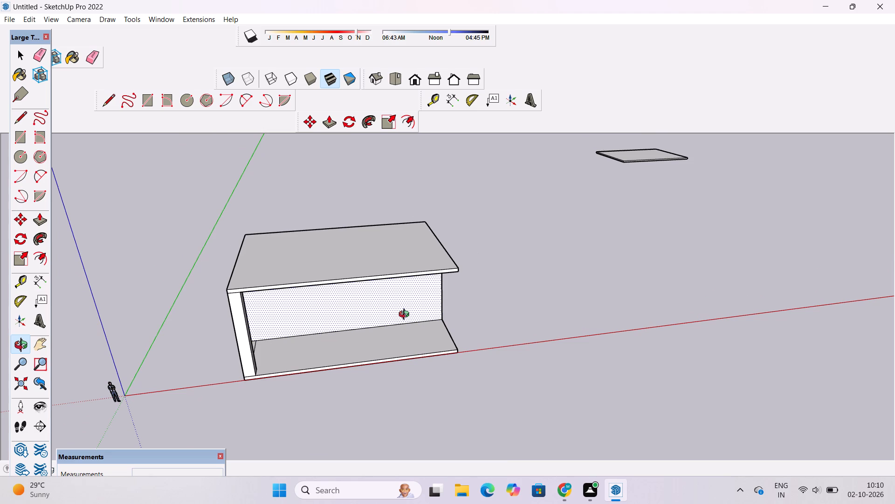
shift+drag(406, 315, 437, 271)
drag(401, 276, 396, 317)
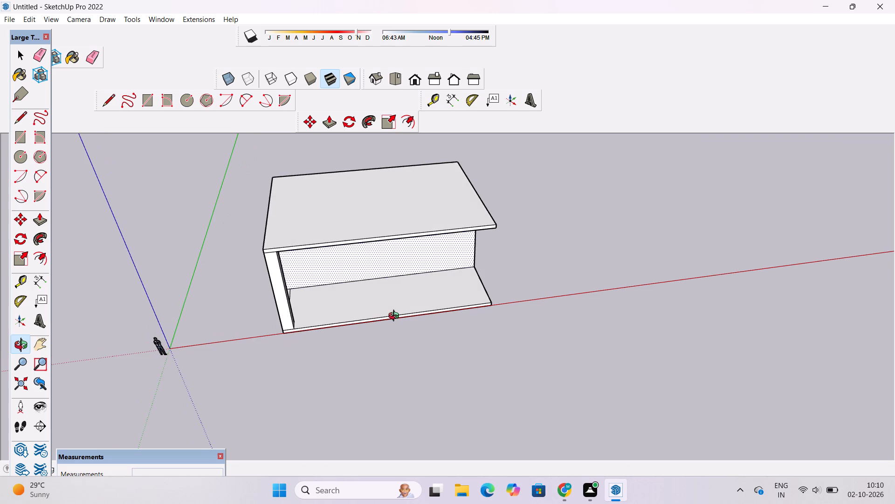
drag(300, 313, 408, 316)
drag(408, 316, 376, 319)
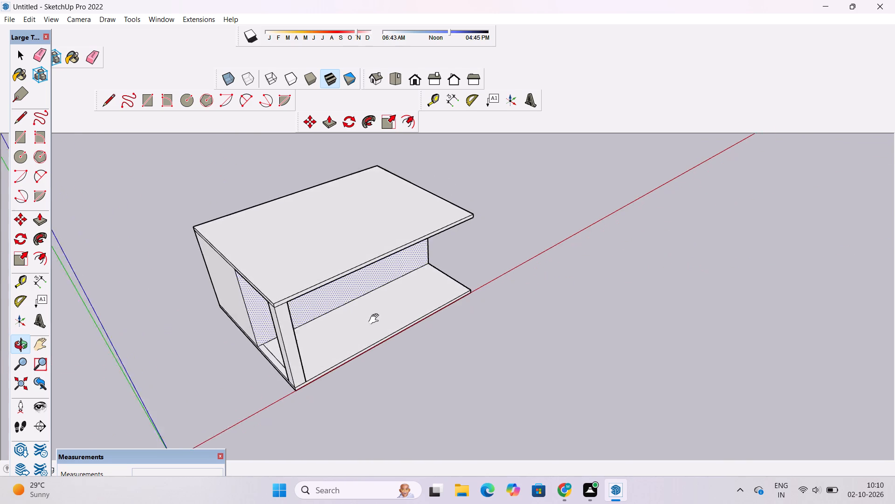
drag(376, 319, 354, 323)
drag(415, 338, 310, 297)
drag(310, 297, 354, 309)
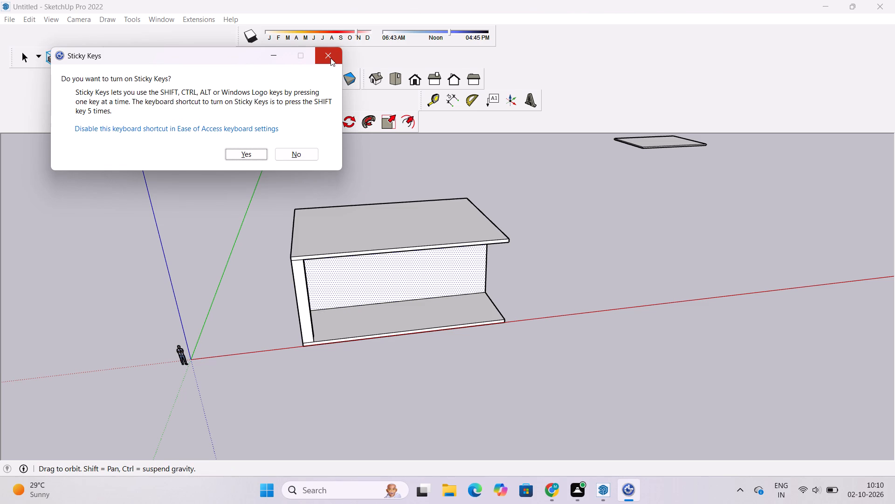
drag(371, 221, 377, 245)
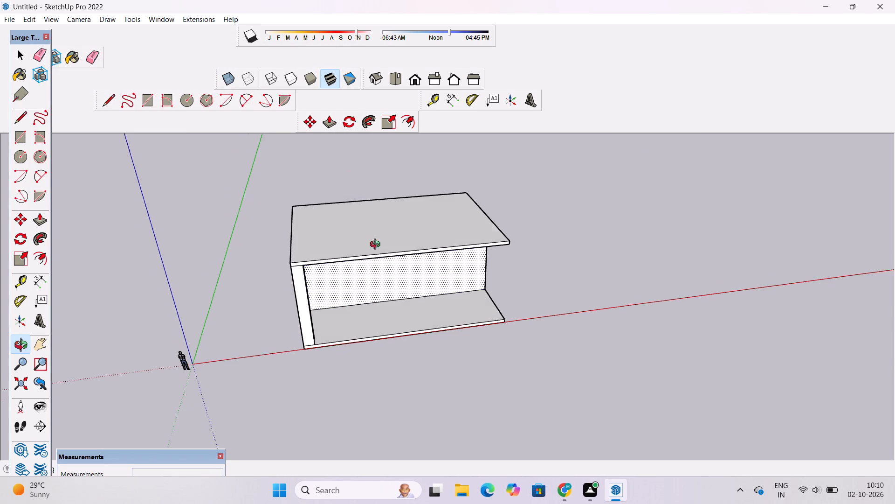
drag(377, 245, 479, 236)
shift+drag(466, 240, 490, 279)
shift+drag(490, 279, 475, 280)
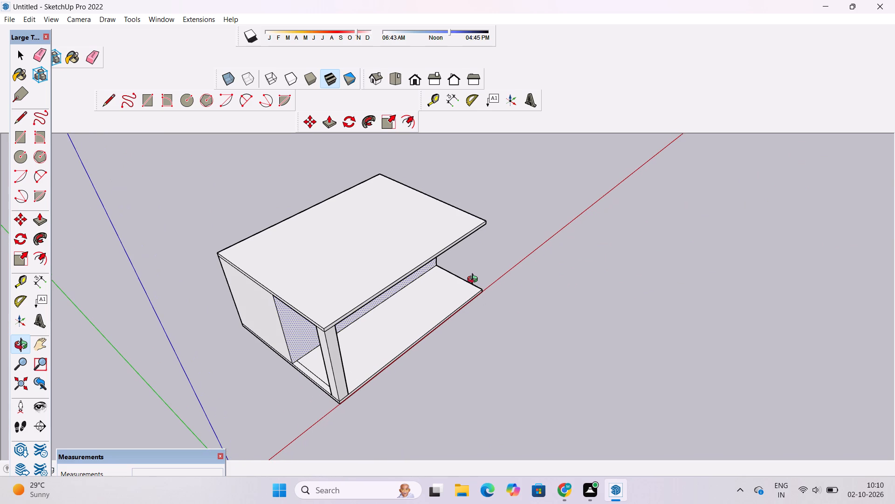
drag(509, 294, 464, 286)
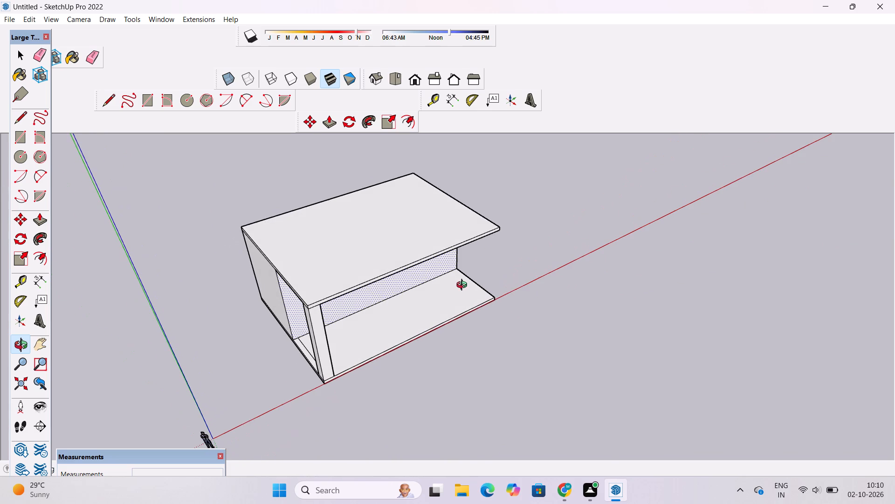
drag(474, 299, 413, 235)
drag(413, 235, 438, 273)
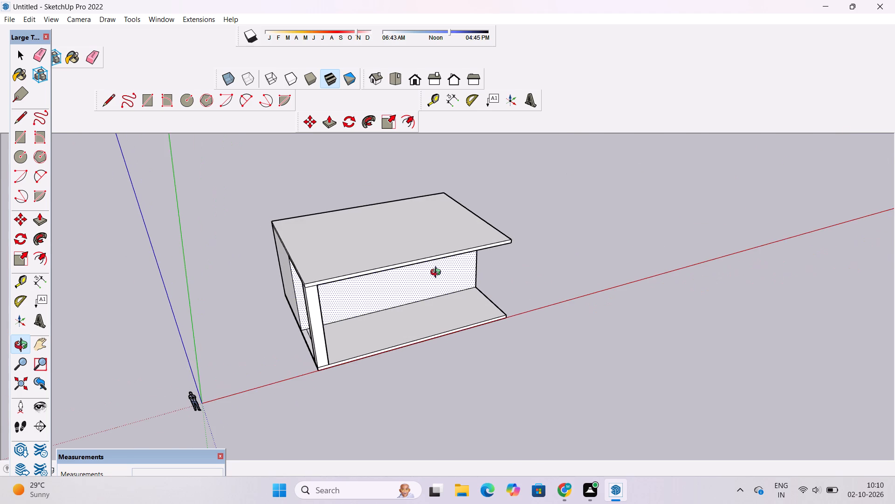
click(438, 273)
shift+drag(479, 289, 431, 295)
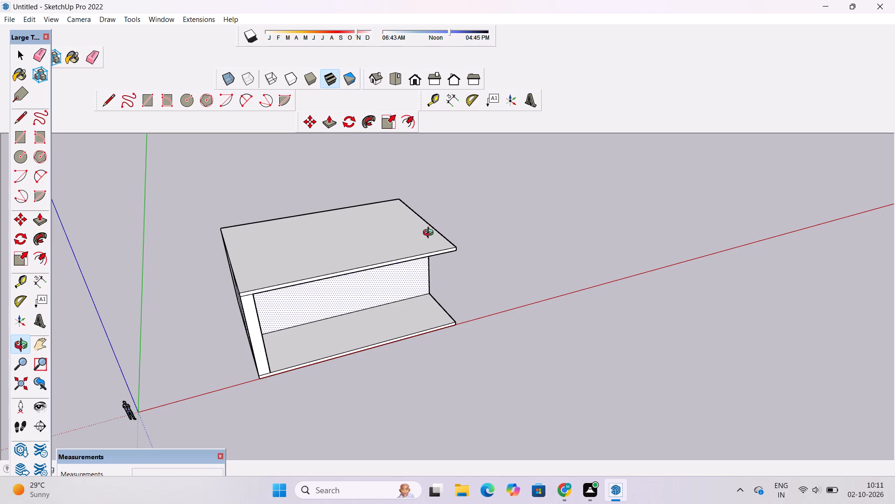
drag(466, 311, 450, 316)
shift+drag(450, 316, 468, 302)
drag(466, 282, 454, 226)
shift+drag(450, 225, 455, 301)
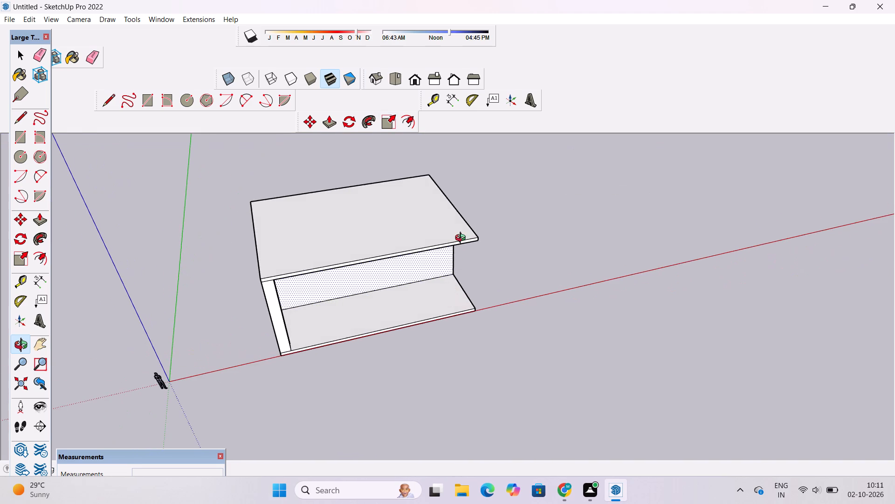
drag(462, 239, 482, 309)
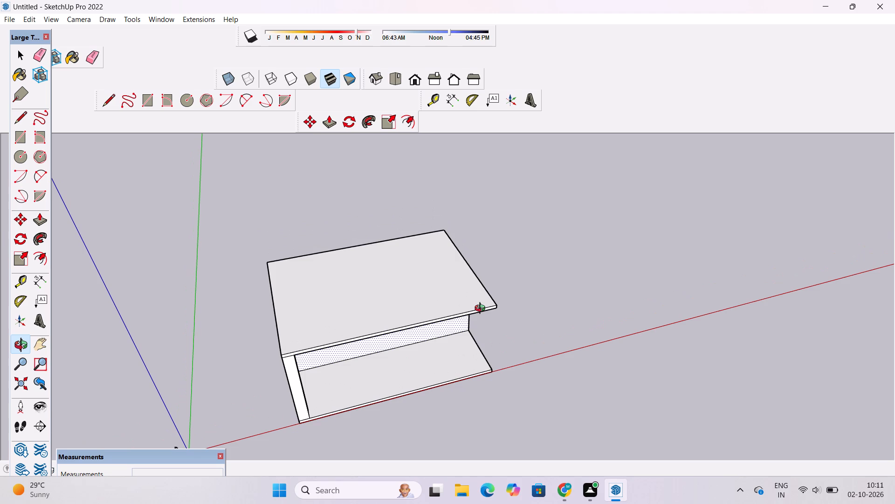
click(550, 319)
shift+drag(550, 319, 534, 337)
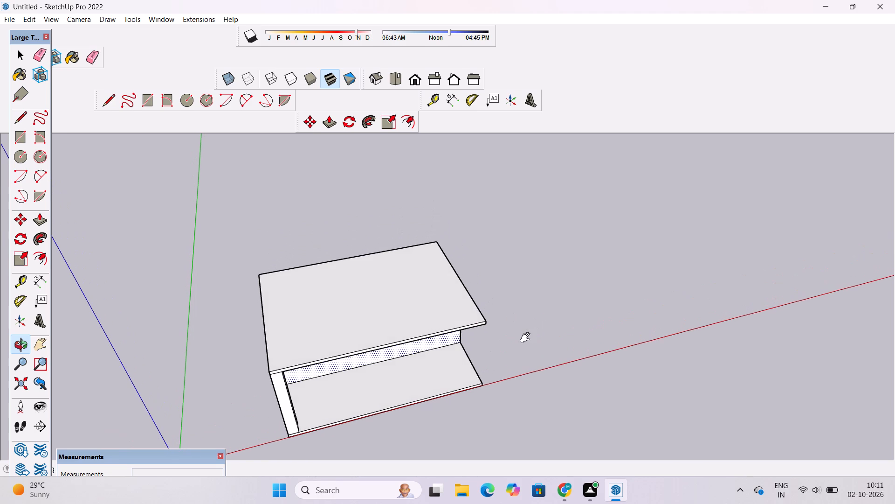
shift+drag(527, 338, 519, 356)
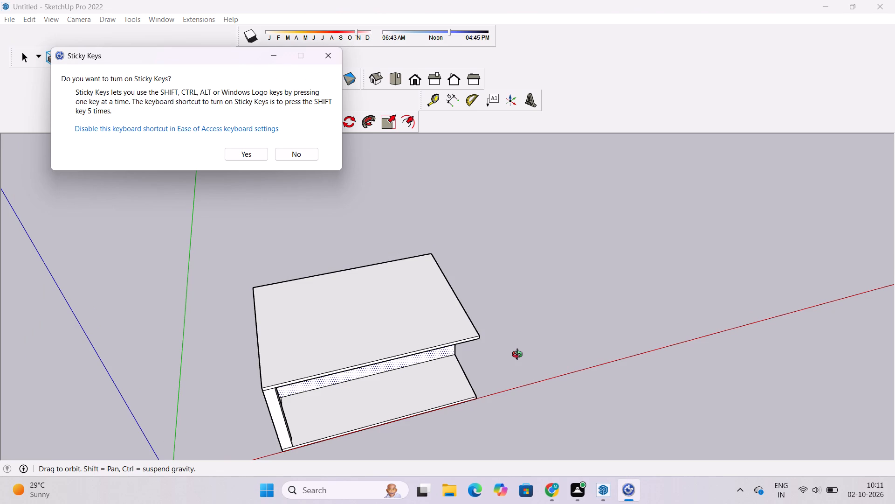
drag(559, 340, 541, 338)
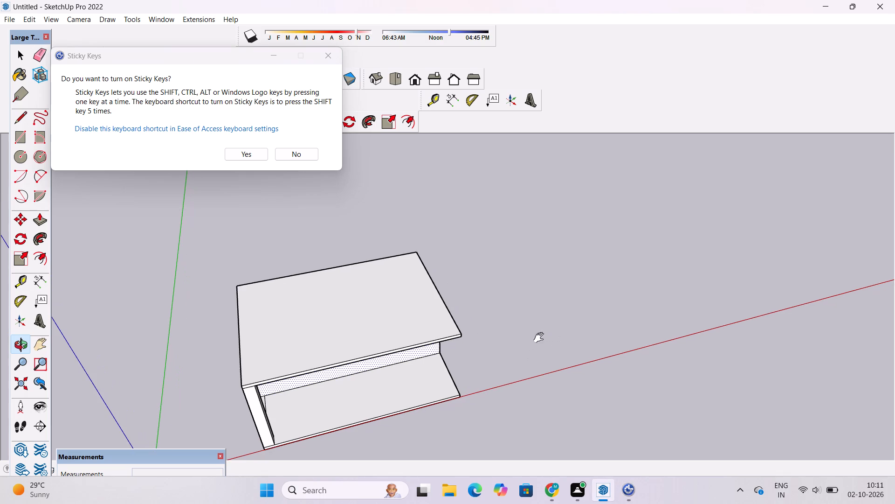
drag(484, 376, 497, 327)
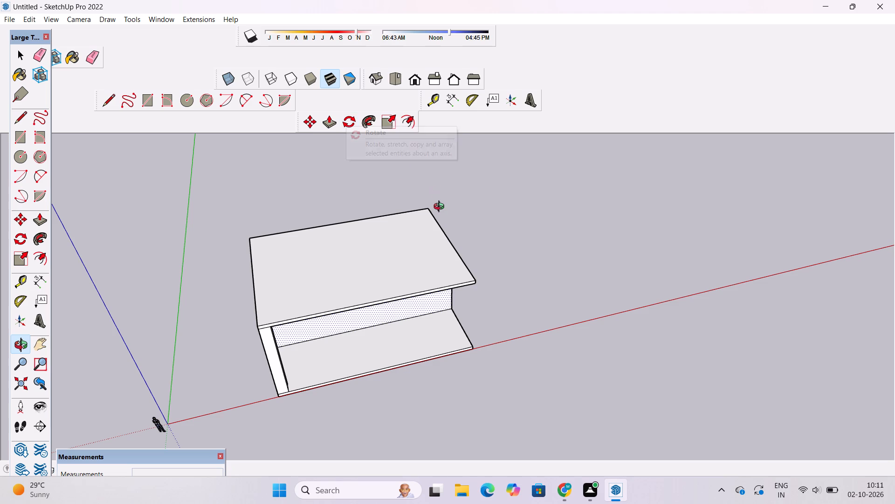
ctrl+scroll(441, 210, down, 6)
ctrl+scroll(478, 256, up, 1)
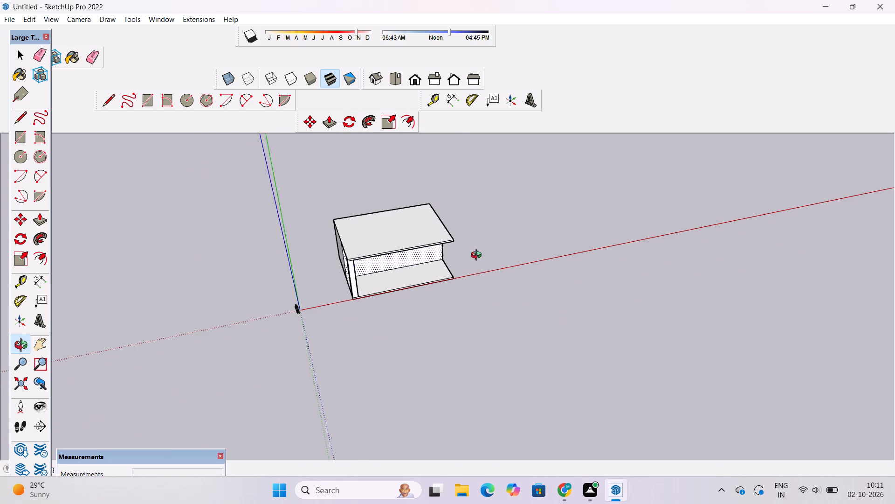
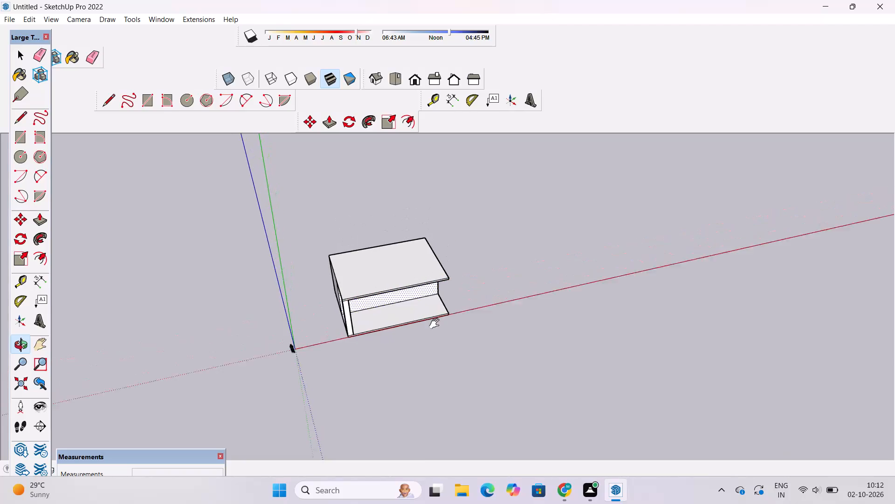
Examine the building from several angles, checking the roof slab, the open front area and the front corner column.
drag(454, 324, 379, 278)
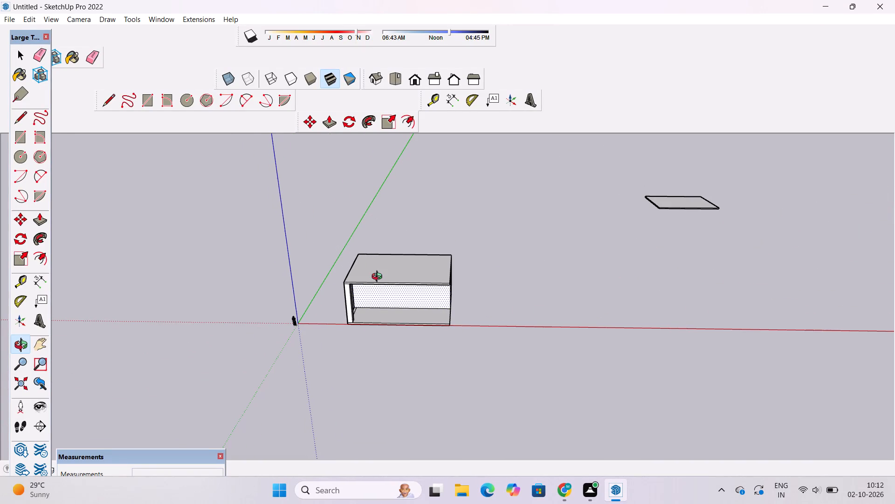
drag(338, 281, 446, 319)
ctrl+scroll(446, 319, up, 6)
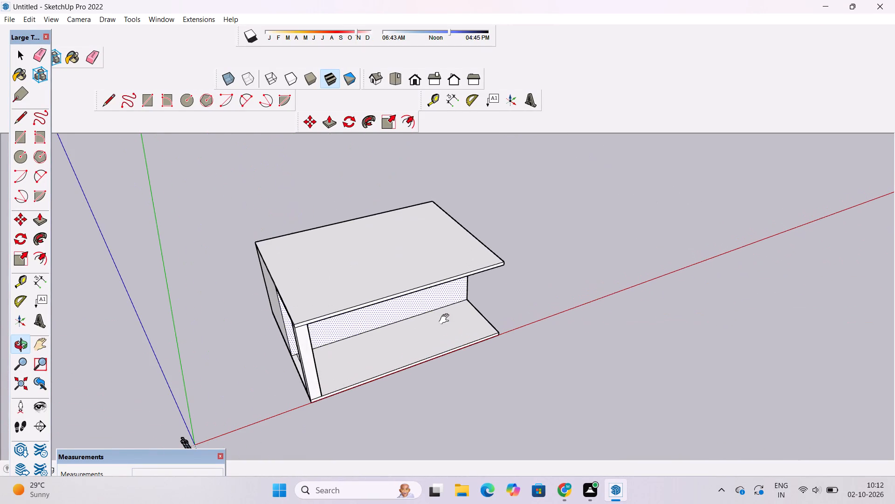
shift+drag(393, 333, 406, 343)
ctrl+shift+scroll(406, 343, up, 6)
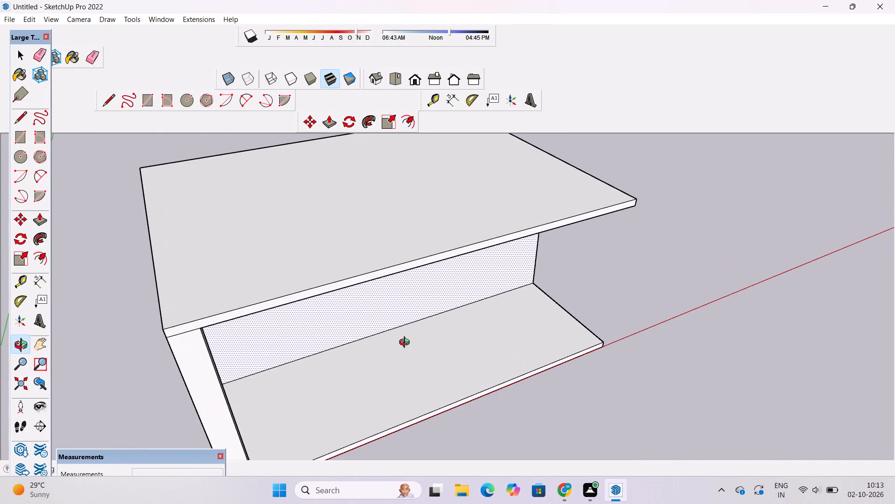
ctrl+shift+scroll(422, 297, down, 4)
shift+drag(433, 259, 428, 287)
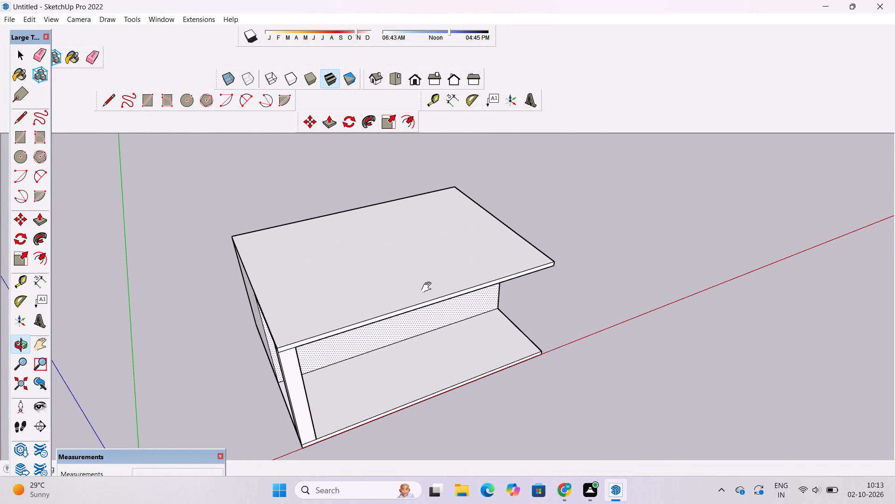
shift+drag(428, 287, 426, 291)
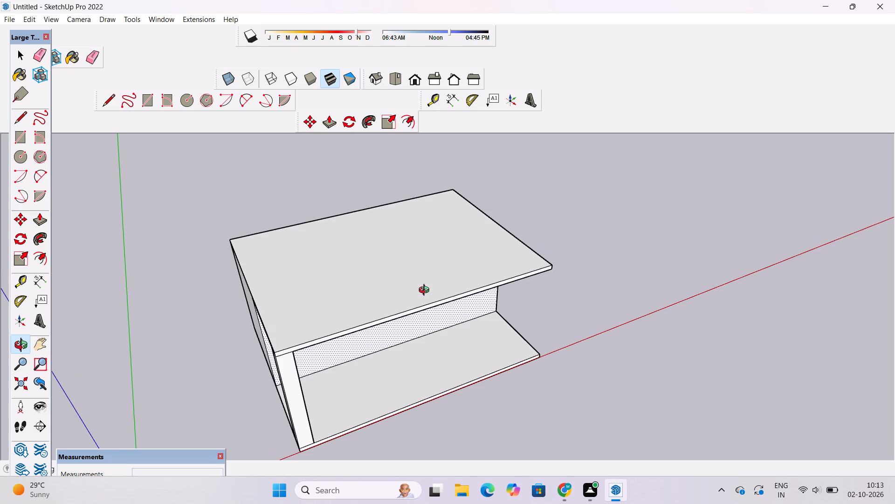
shift+drag(456, 273, 428, 303)
drag(415, 308, 428, 349)
ctrl+shift+scroll(428, 349, down, 4)
shift+drag(438, 382, 397, 335)
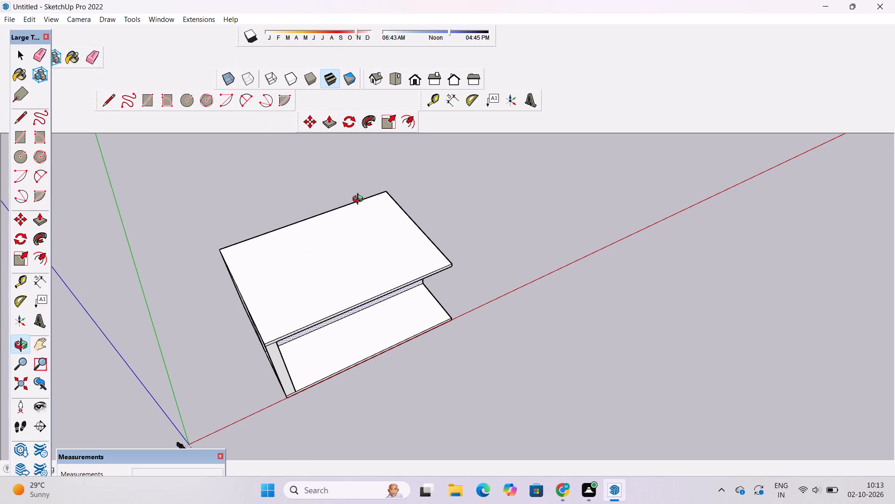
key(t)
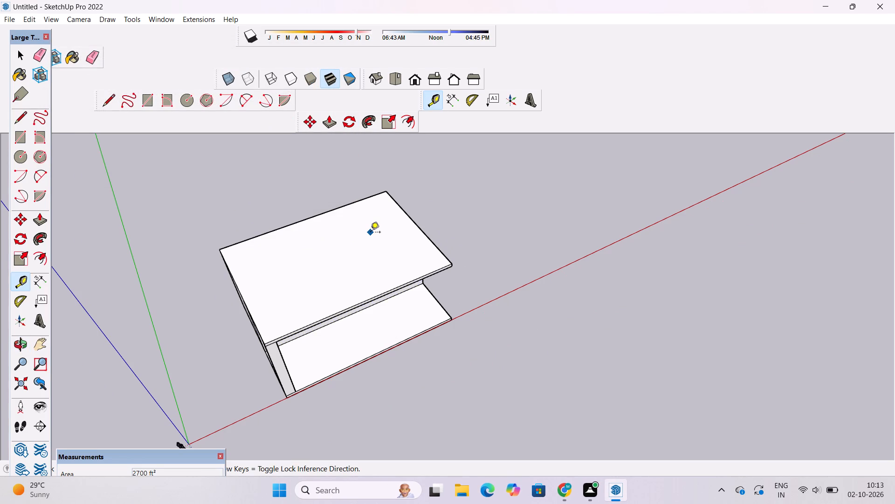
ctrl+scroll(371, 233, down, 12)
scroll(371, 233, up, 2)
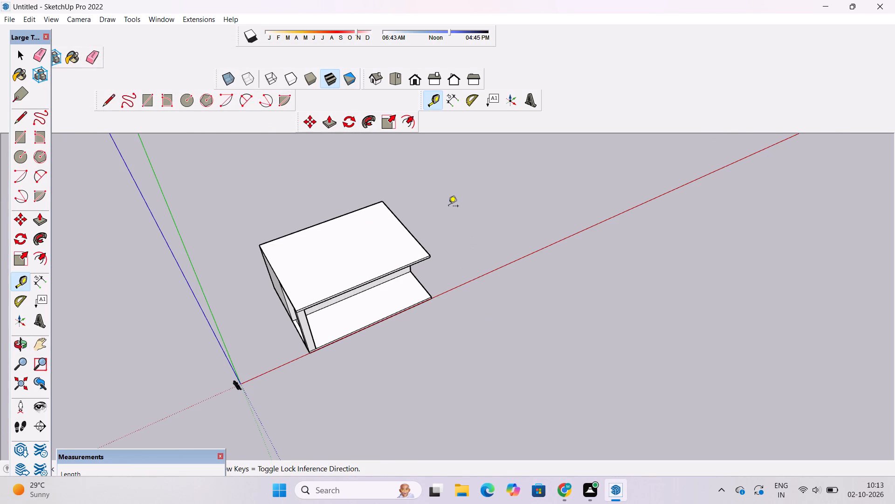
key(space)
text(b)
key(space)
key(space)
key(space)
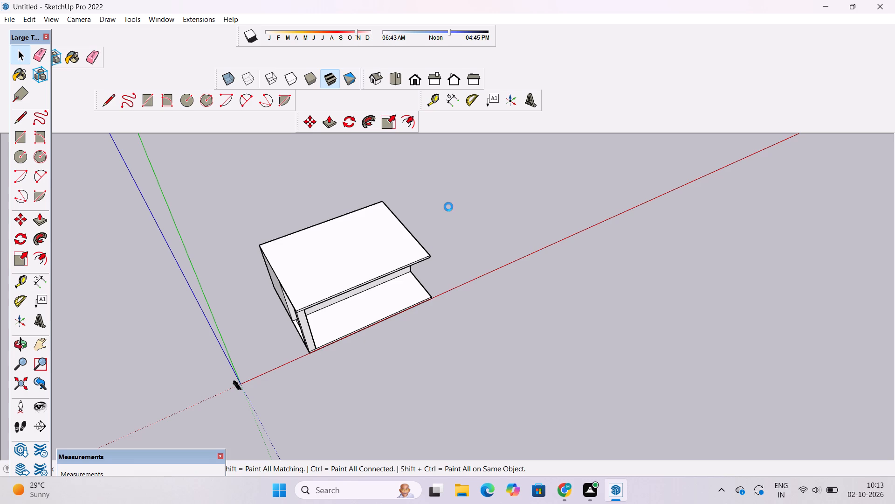
Copy the roof slab's top face clear of the building along the red axis, moving the copy about 10' 10" farther out.
click(356, 257)
double_click(356, 257)
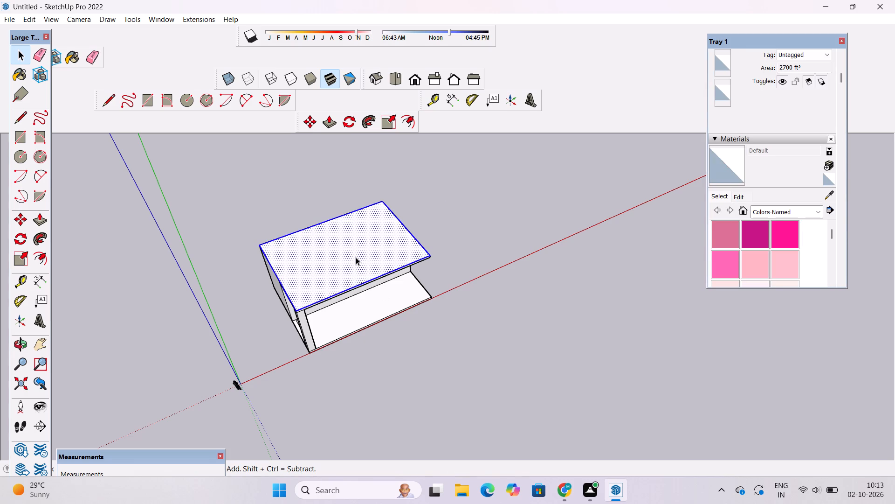
key(m)
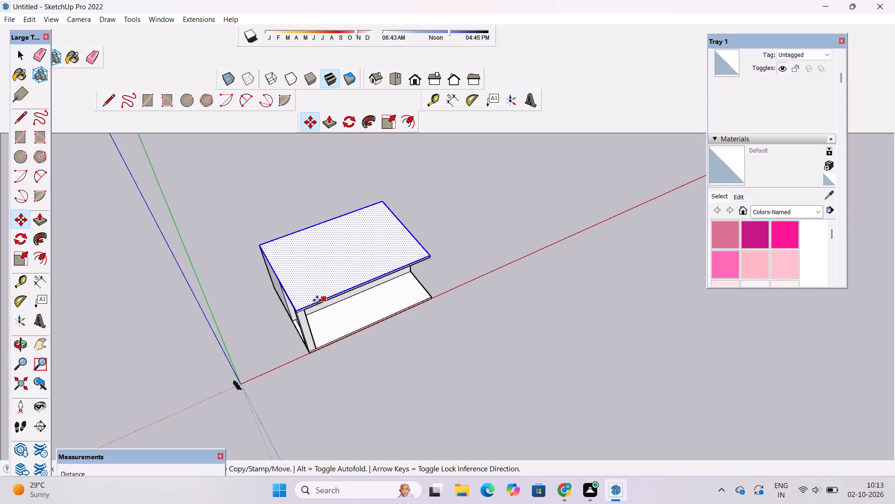
ctrl+scroll(296, 311, up, 7)
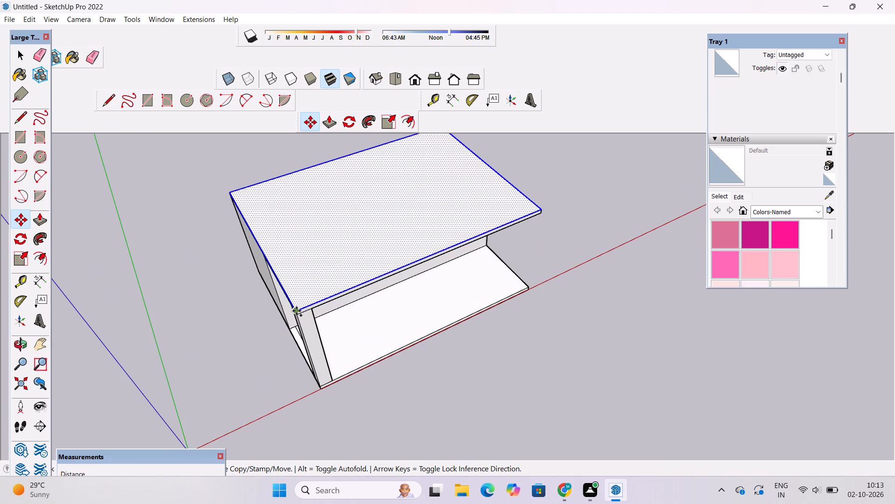
ctrl+scroll(296, 311, down, 7)
drag(296, 311, 458, 241)
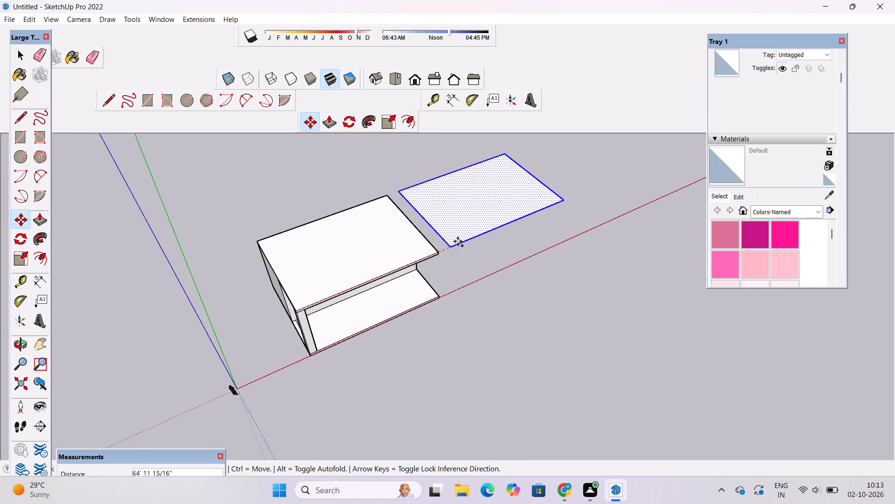
drag(458, 241, 474, 237)
click(474, 237)
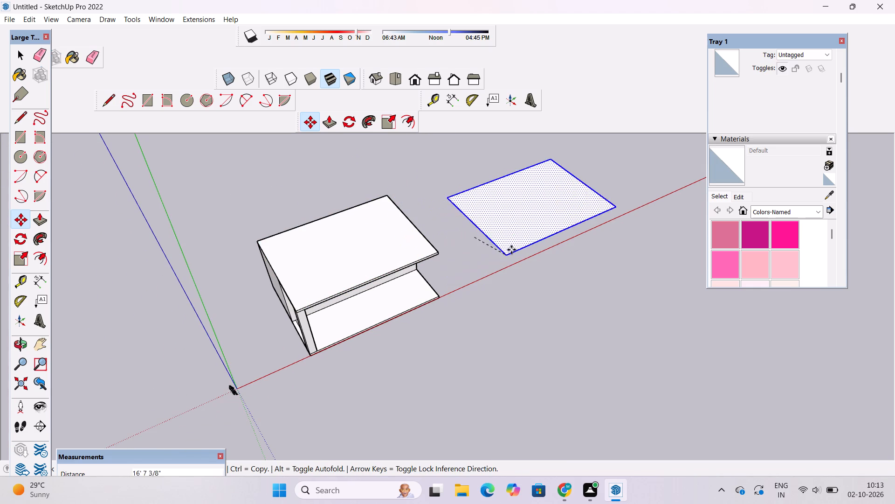
click(496, 228)
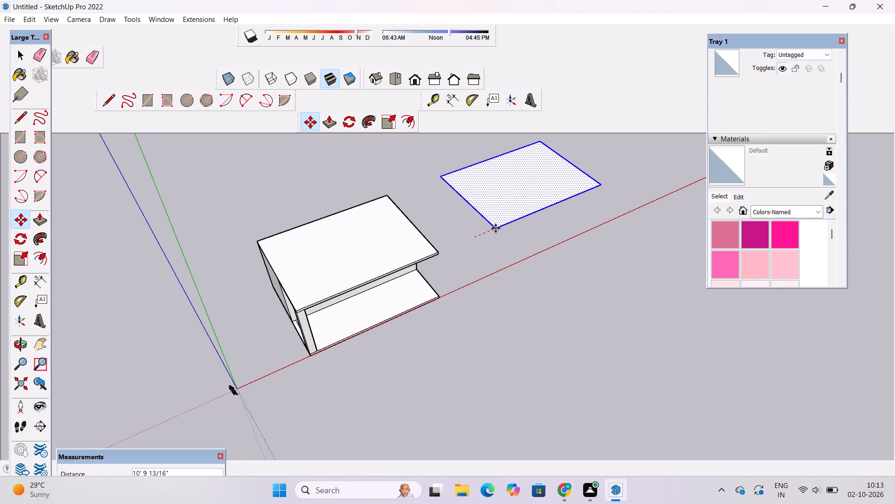
key(space)
click(489, 249)
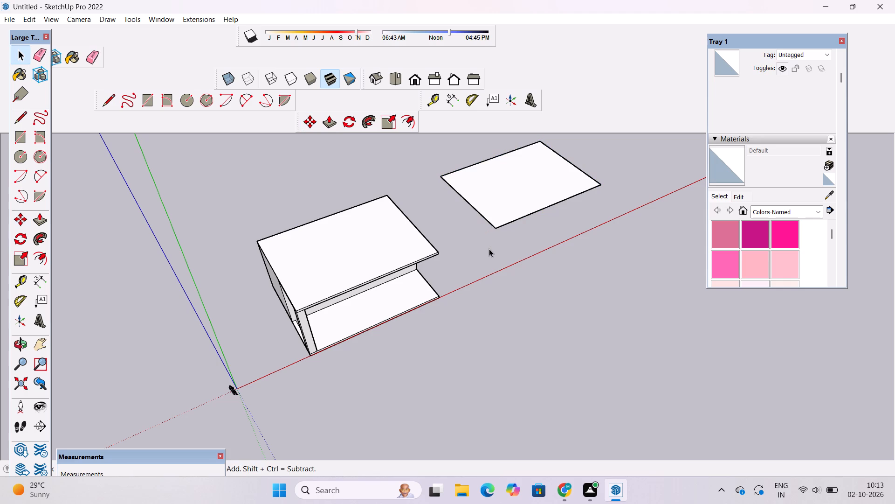
Add a guide line 1.5' inside the roof slab's short side edge, on the corner column side.
key(o)
shift+drag(469, 245, 468, 294)
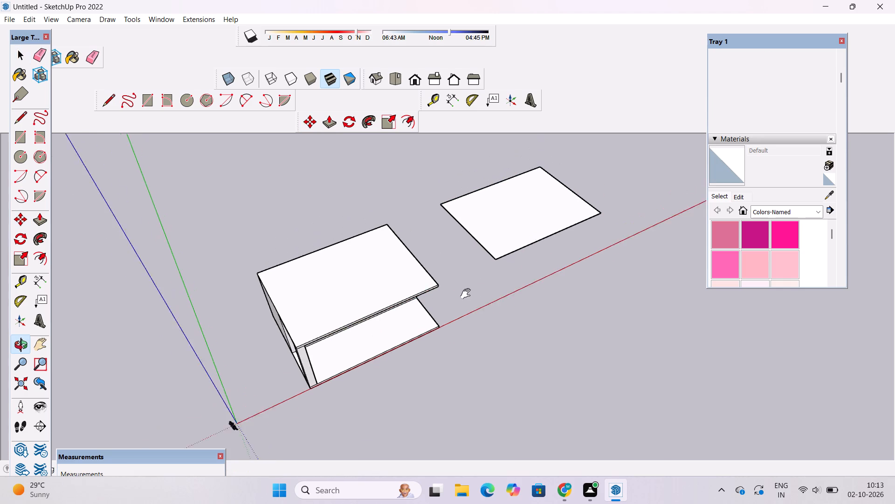
shift+drag(468, 294, 466, 296)
drag(466, 360, 412, 334)
ctrl+shift+scroll(412, 334, up, 5)
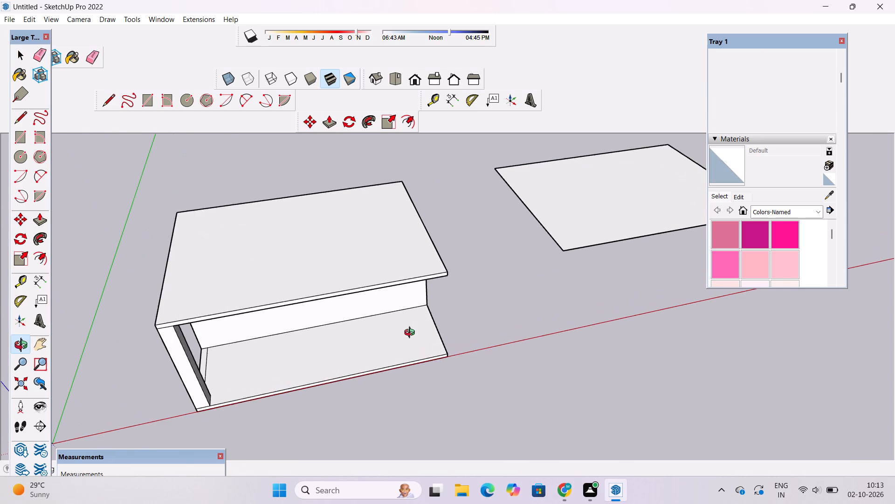
shift+drag(304, 307, 363, 345)
ctrl+shift+scroll(363, 345, up, 4)
shift+drag(363, 345, 325, 347)
key(t)
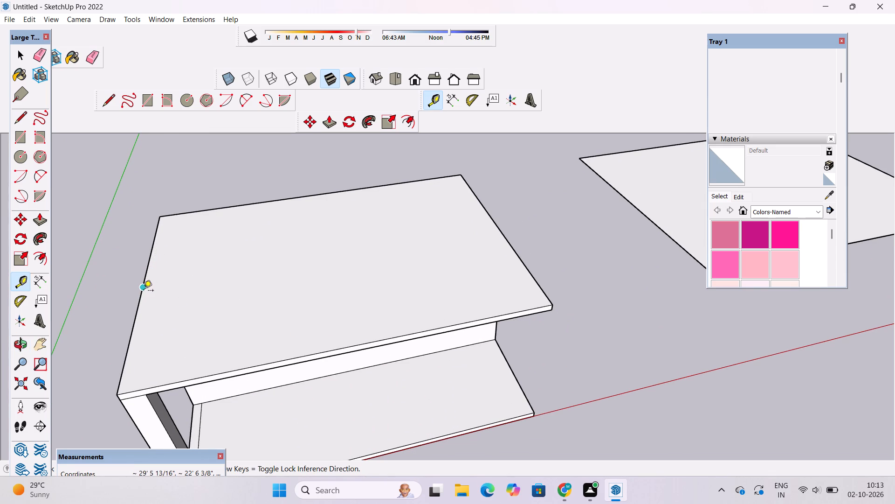
drag(142, 286, 189, 280)
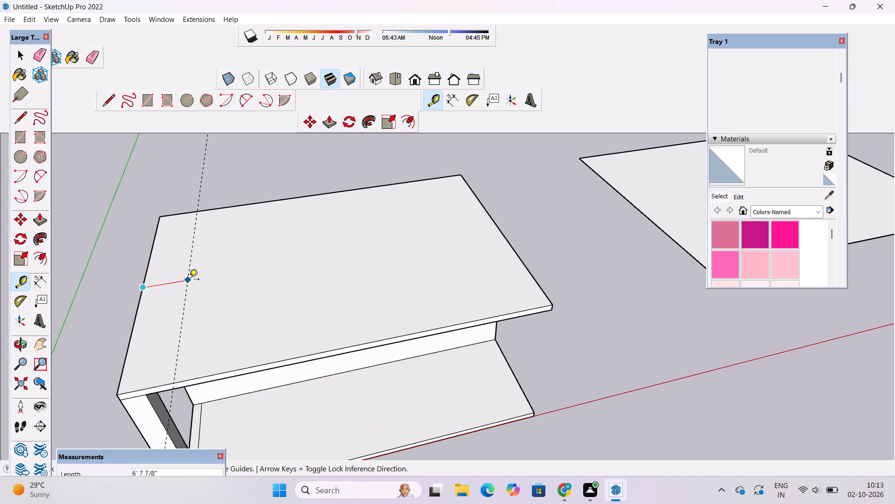
drag(189, 280, 262, 268)
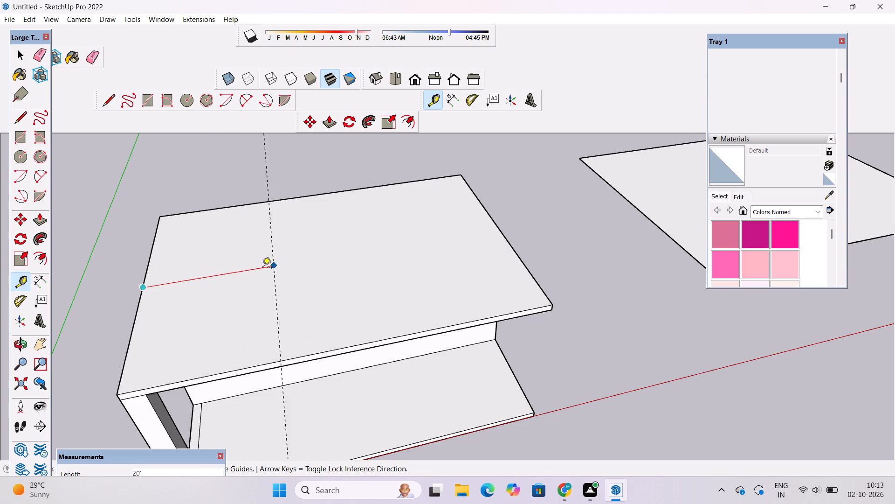
drag(262, 268, 179, 272)
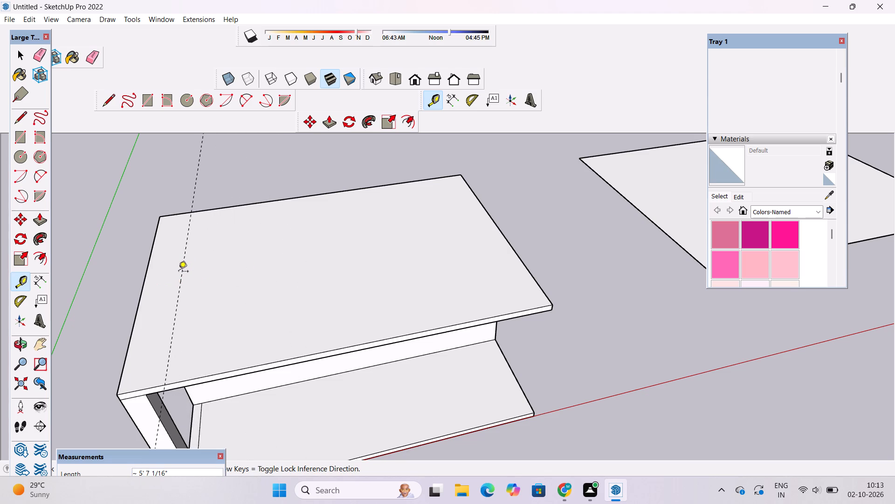
text(1.5)
key(apostrophe)
key(Return)
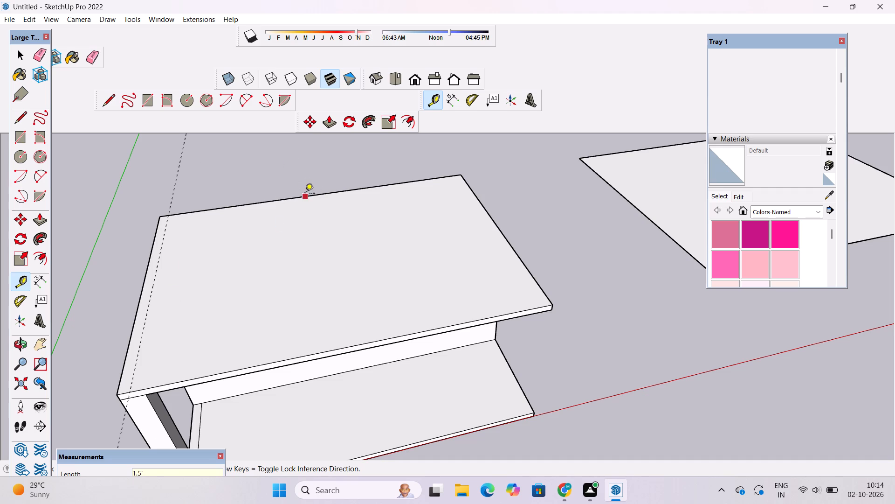
ctrl+scroll(292, 195, down, 2)
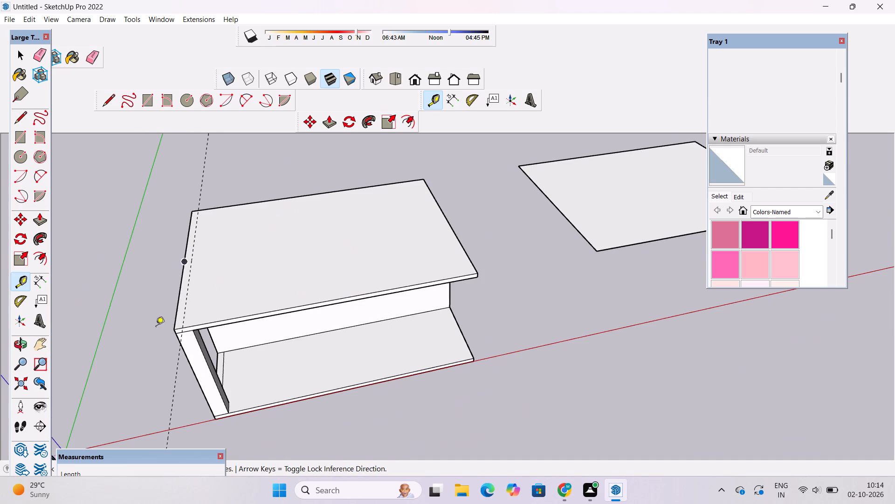
Check the depth of the base slab's open front area with a temporary dimension along its side edge, and undo it.
click(40, 280)
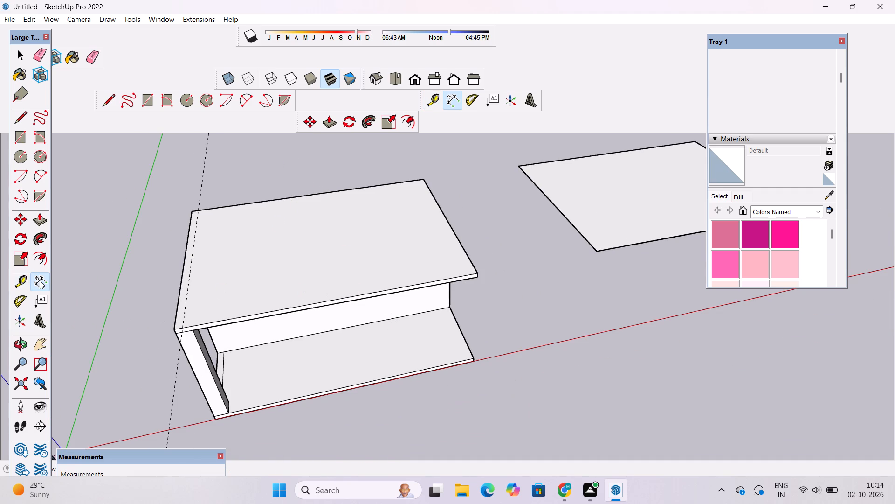
click(472, 359)
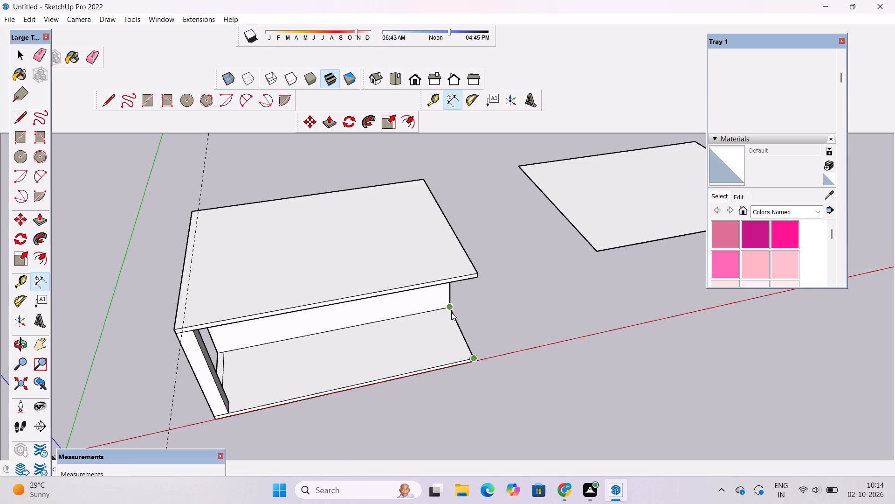
drag(450, 308, 490, 300)
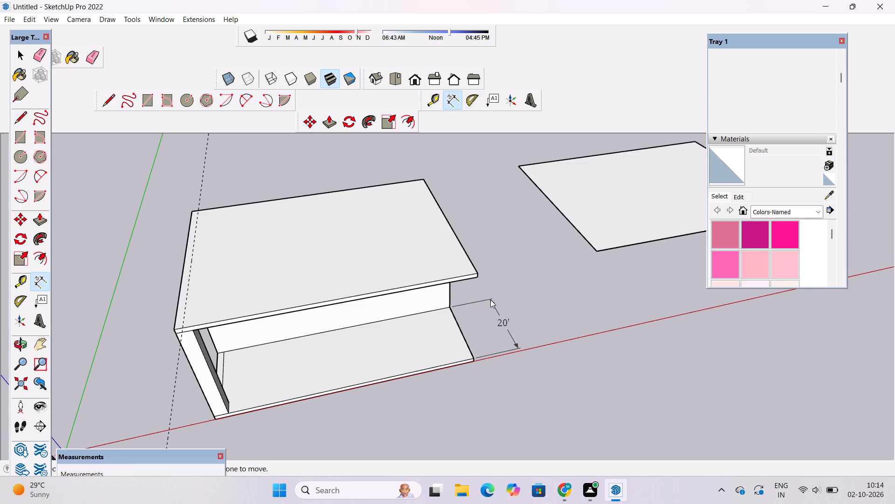
key(space)
key(ctrl+z)
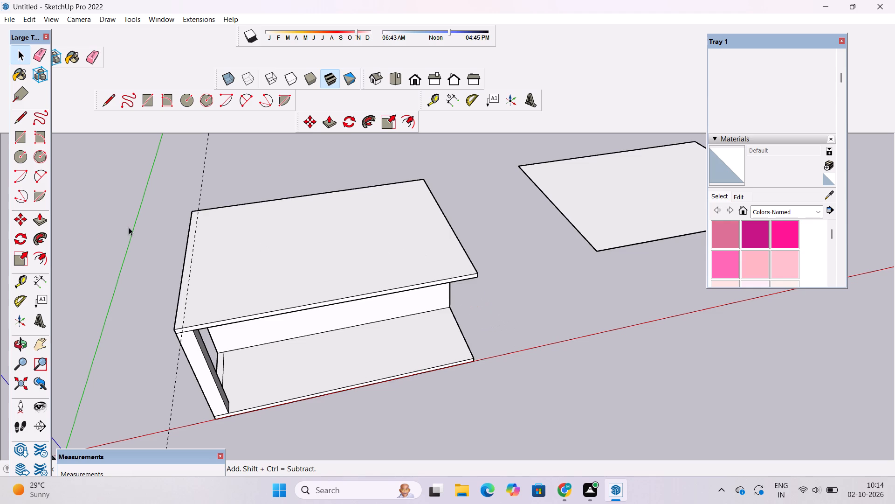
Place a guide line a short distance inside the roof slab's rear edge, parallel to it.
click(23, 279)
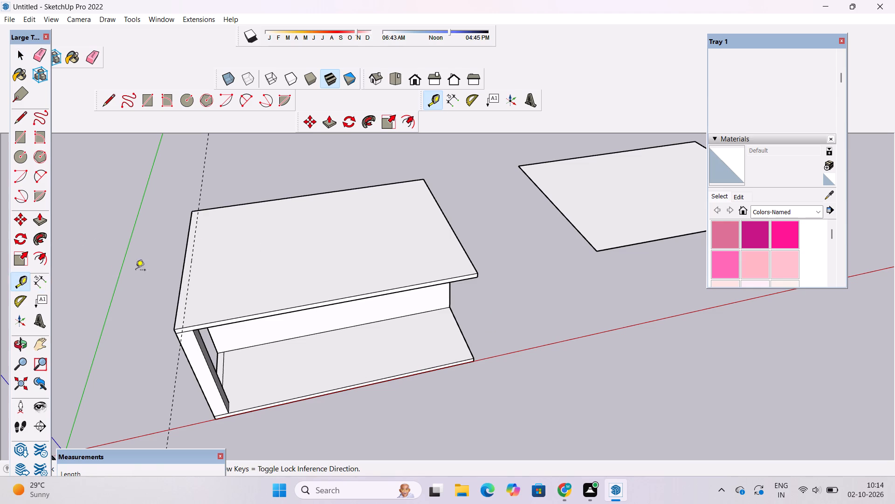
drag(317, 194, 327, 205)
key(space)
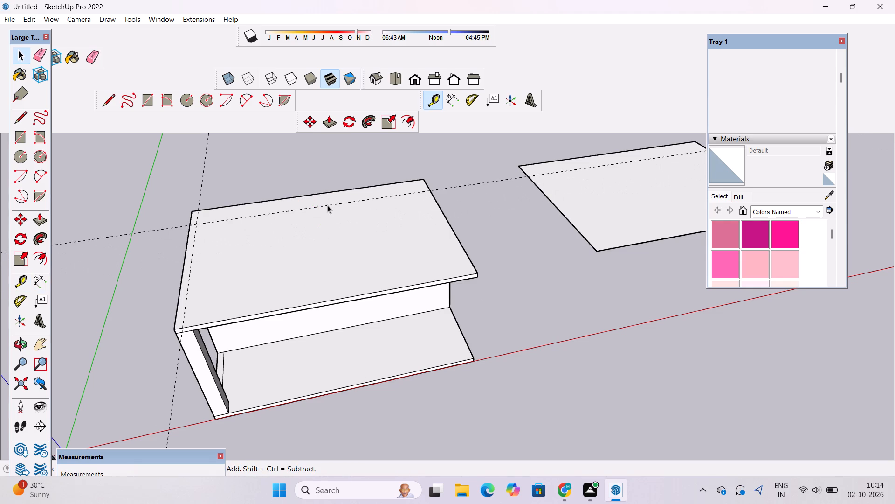
Add a guide line 20' inside the roof slab's front edge, parallel to it.
click(21, 283)
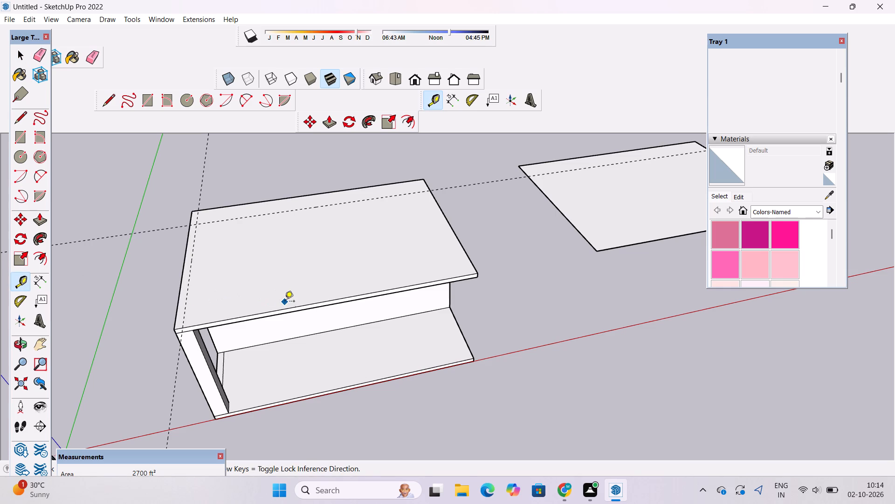
click(336, 301)
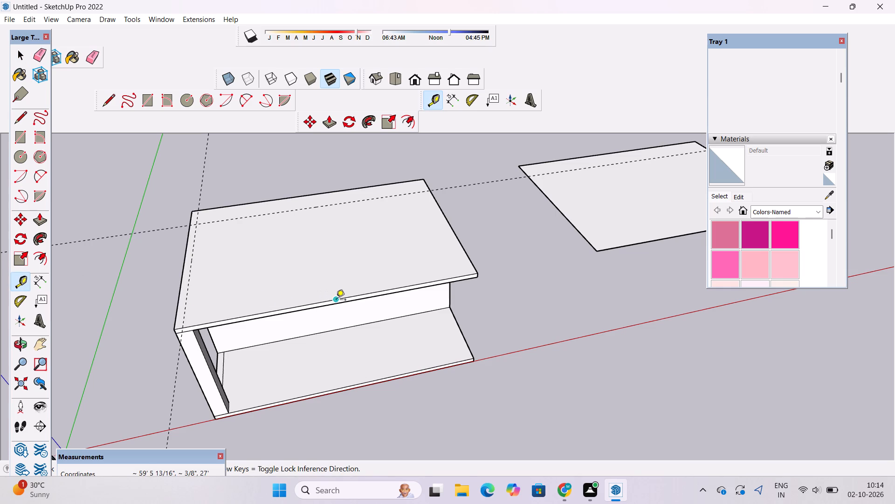
text(20')
key(Return)
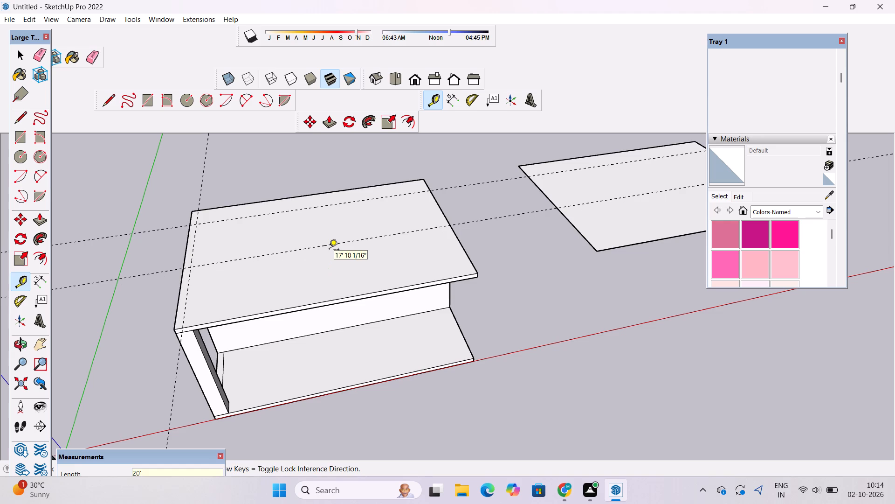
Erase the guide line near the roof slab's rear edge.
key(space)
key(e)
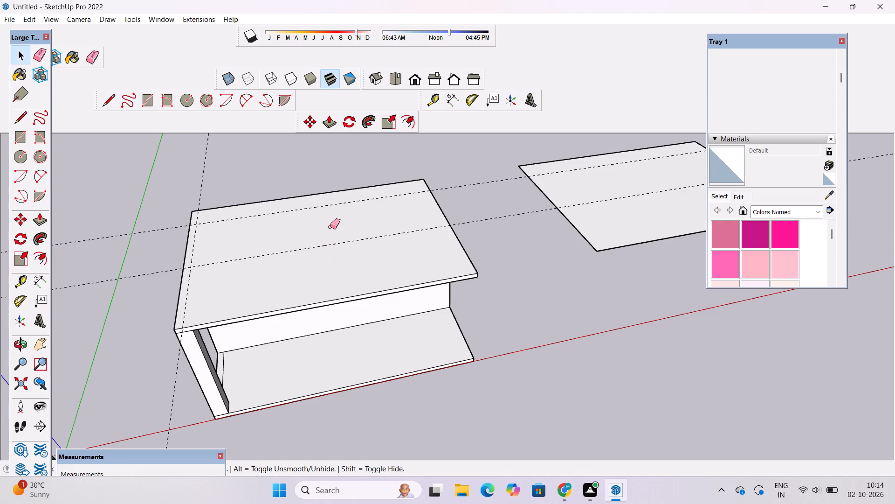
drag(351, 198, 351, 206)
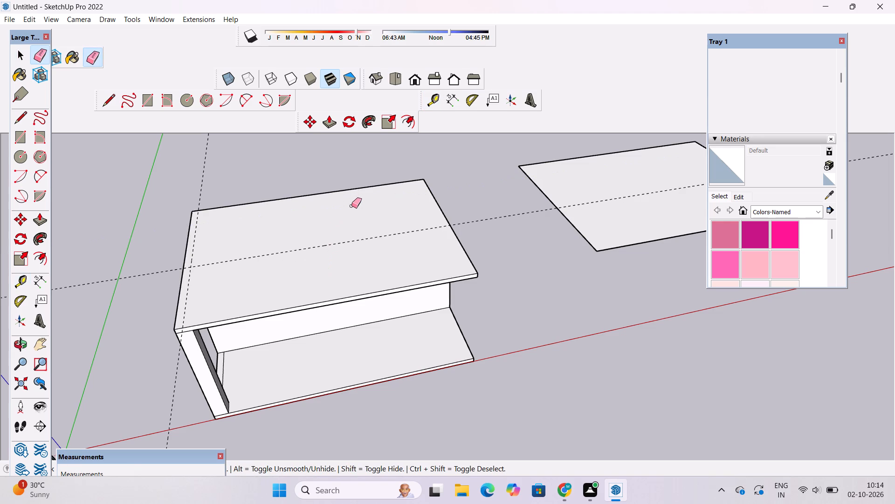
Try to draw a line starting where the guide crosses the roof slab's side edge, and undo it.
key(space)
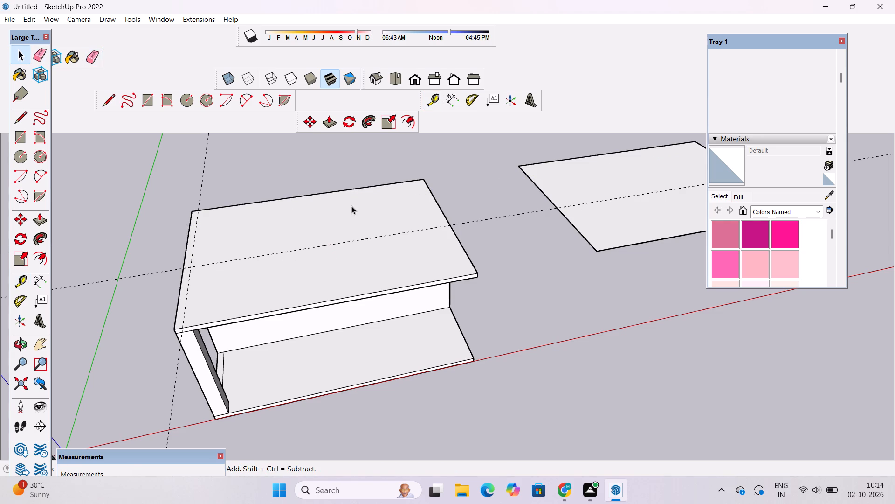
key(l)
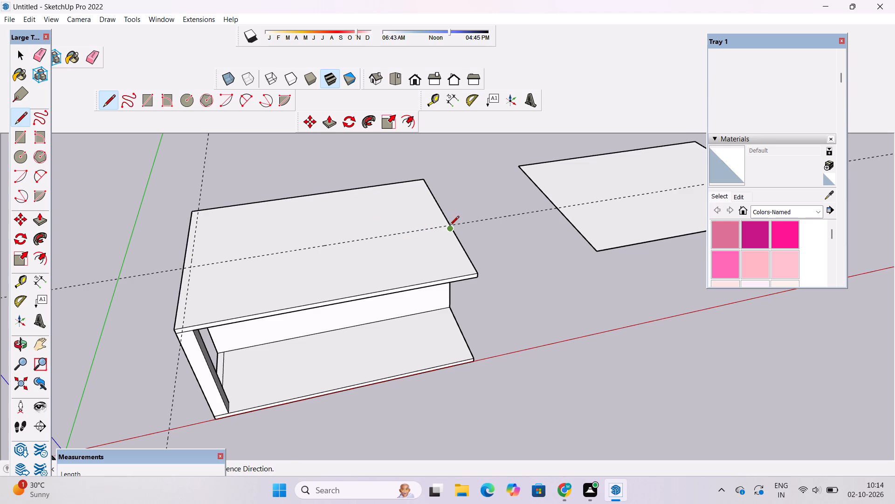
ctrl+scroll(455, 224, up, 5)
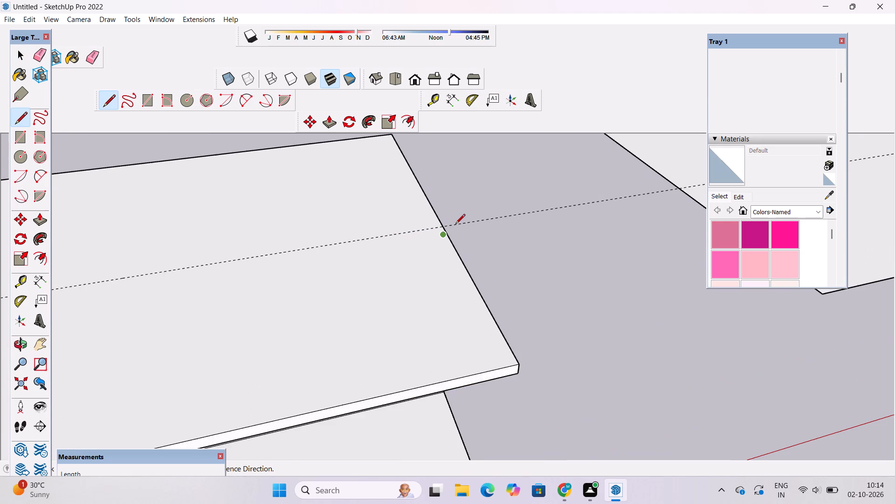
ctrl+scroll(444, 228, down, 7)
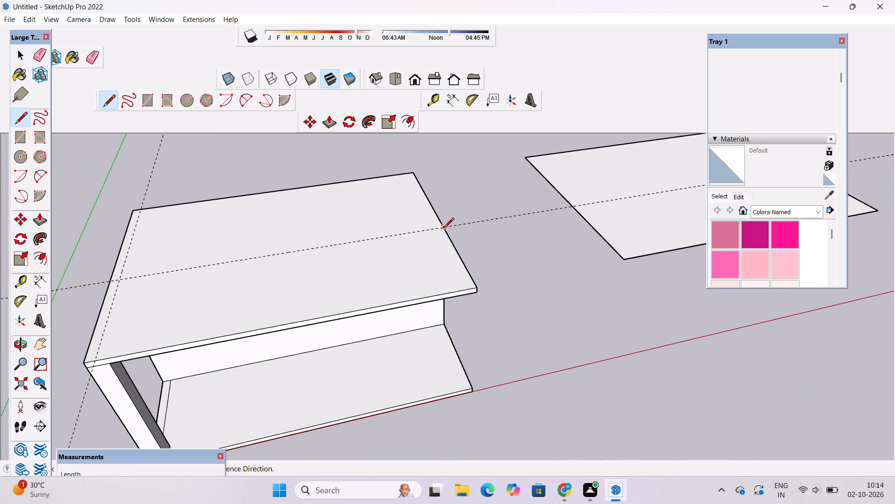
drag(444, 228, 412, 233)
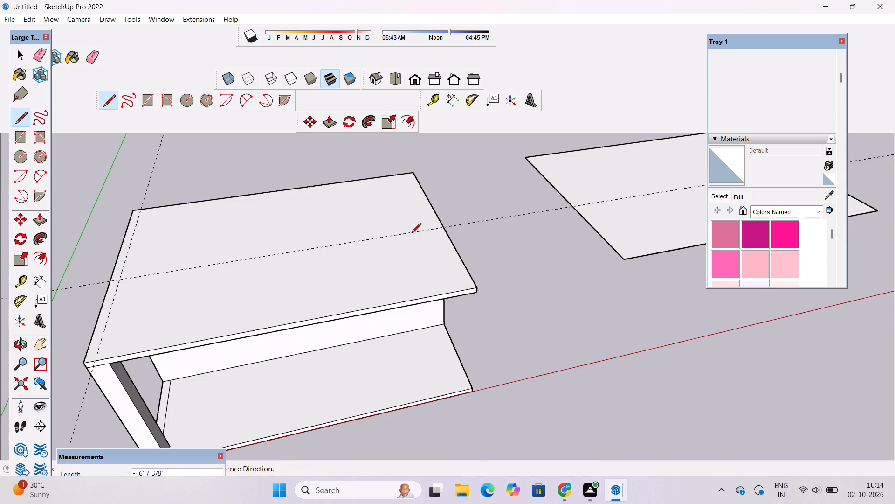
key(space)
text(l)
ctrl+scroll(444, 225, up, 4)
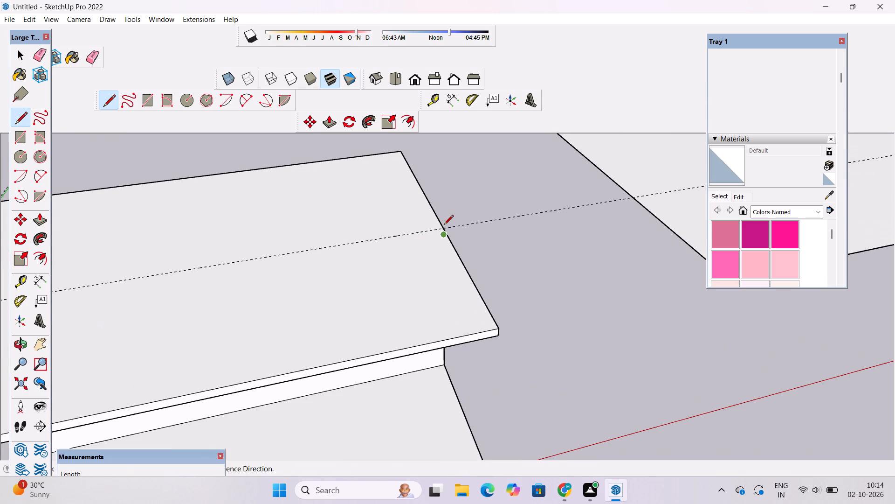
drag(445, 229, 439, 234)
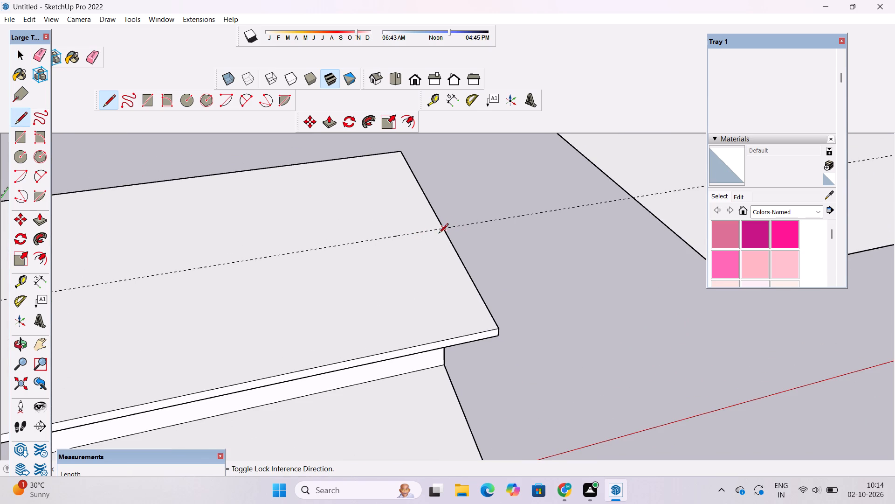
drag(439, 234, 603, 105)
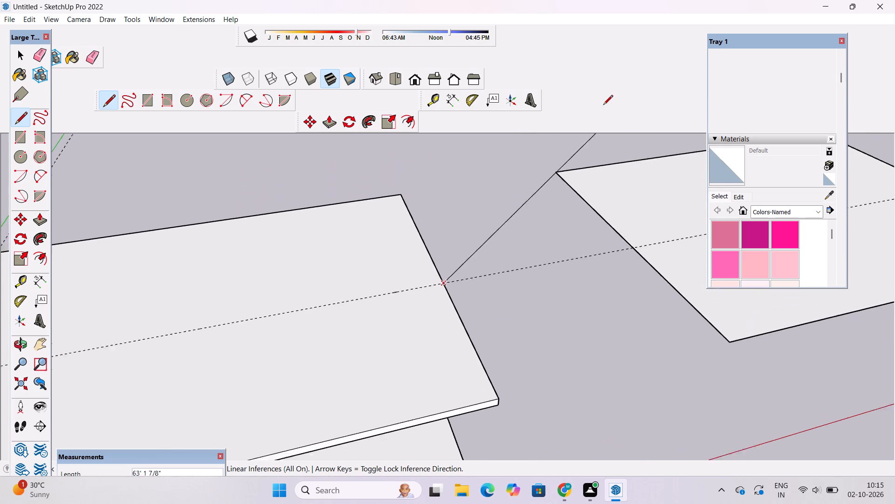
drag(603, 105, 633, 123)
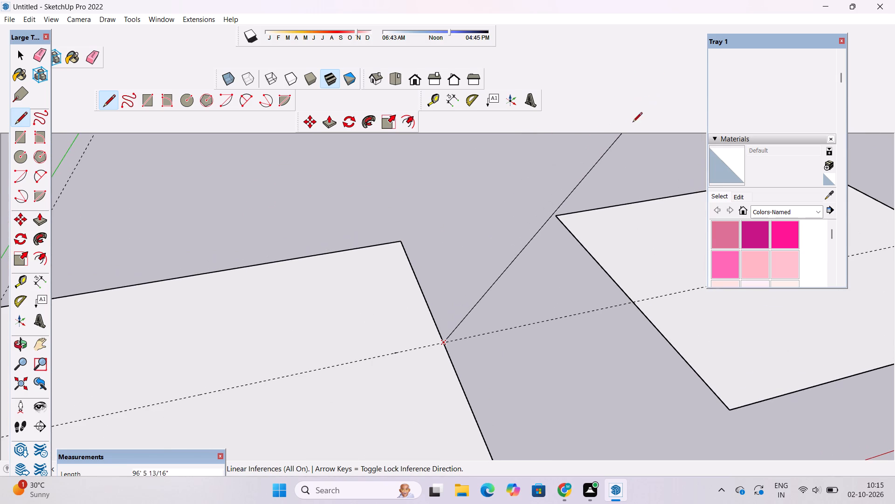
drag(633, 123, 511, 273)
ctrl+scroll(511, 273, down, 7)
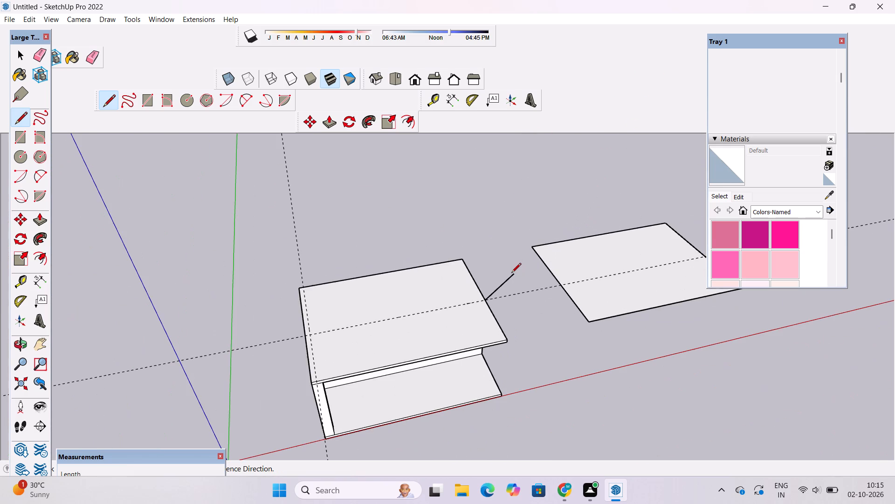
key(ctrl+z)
Draw a 60' line across the roof slab along the lengthwise guide, from one side edge to the other.
scroll(491, 313, up, 7)
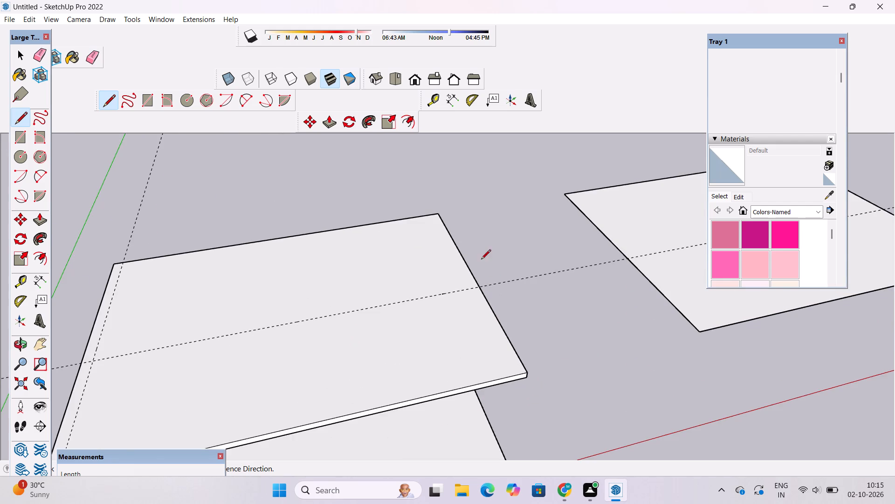
scroll(493, 280, down, 2)
scroll(492, 287, up, 1)
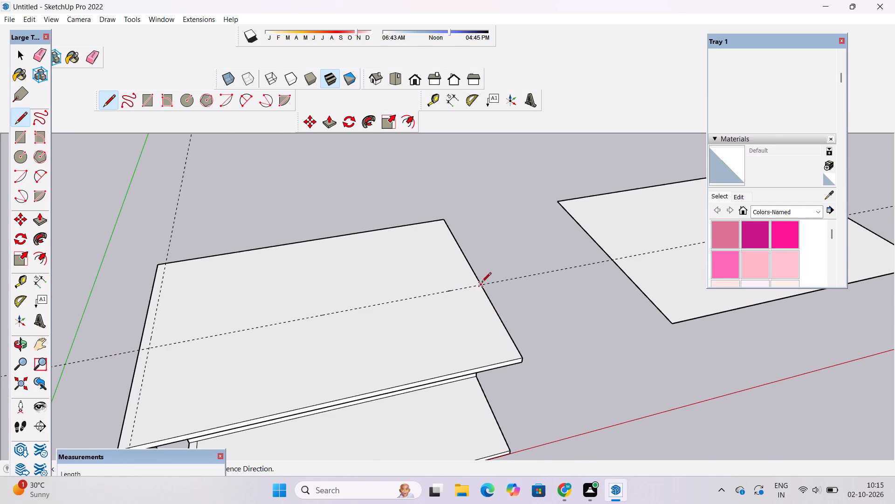
scroll(482, 289, up, 8)
click(482, 281)
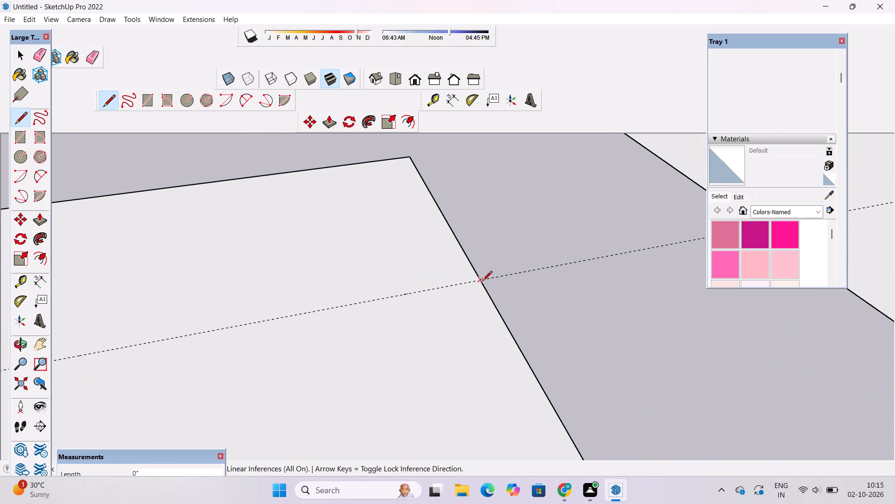
scroll(482, 281, down, 14)
scroll(396, 291, up, 6)
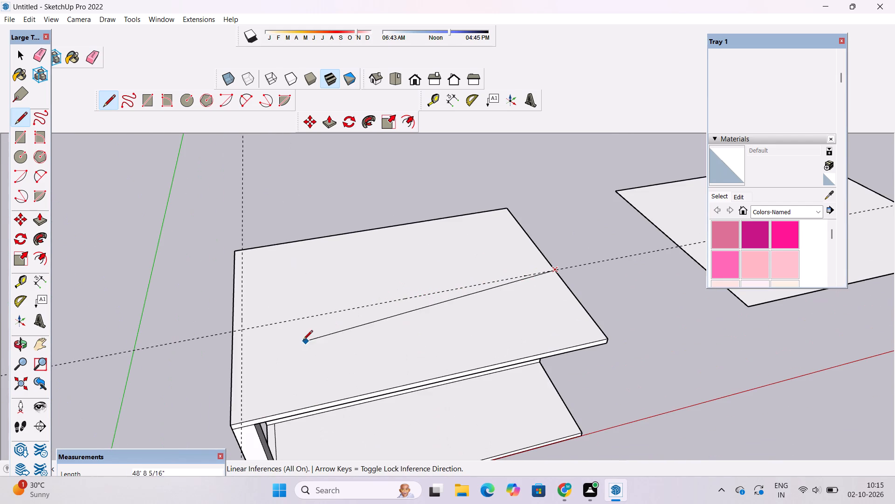
scroll(259, 316, up, 2)
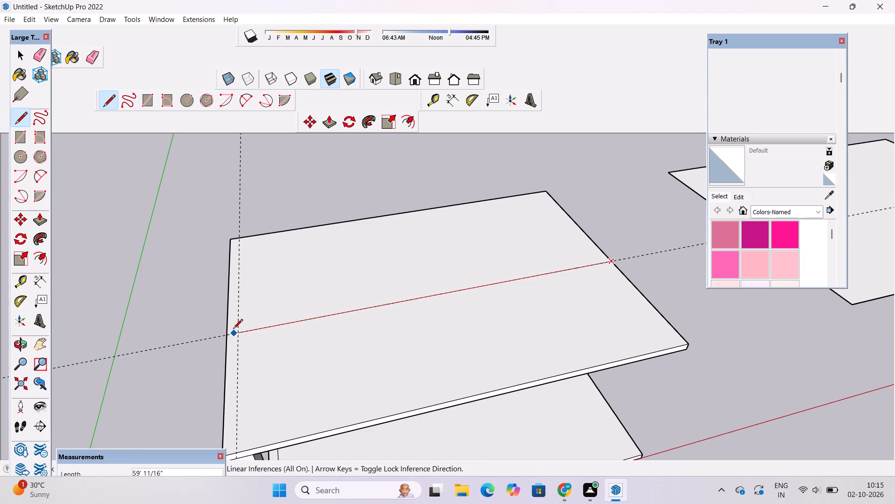
click(228, 333)
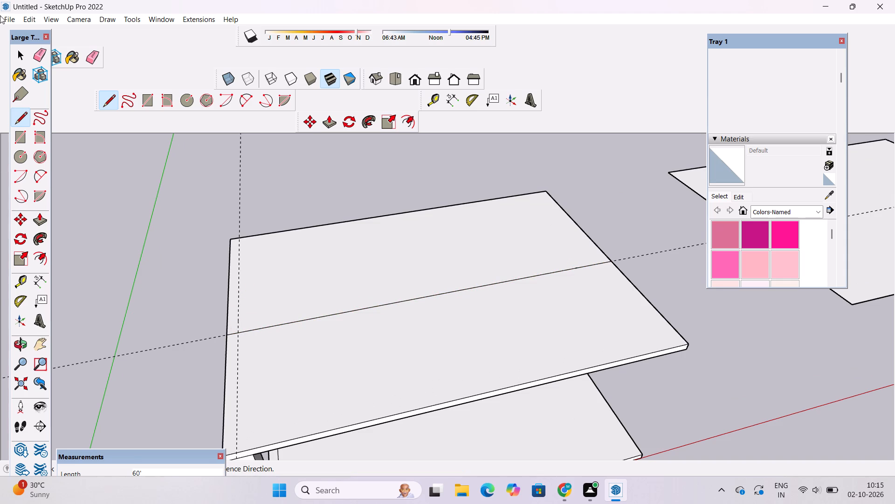
Draw a 20' line along the side guide, from the roof slab's front edge back to the new cross line.
scroll(330, 318, down, 7)
scroll(290, 400, up, 2)
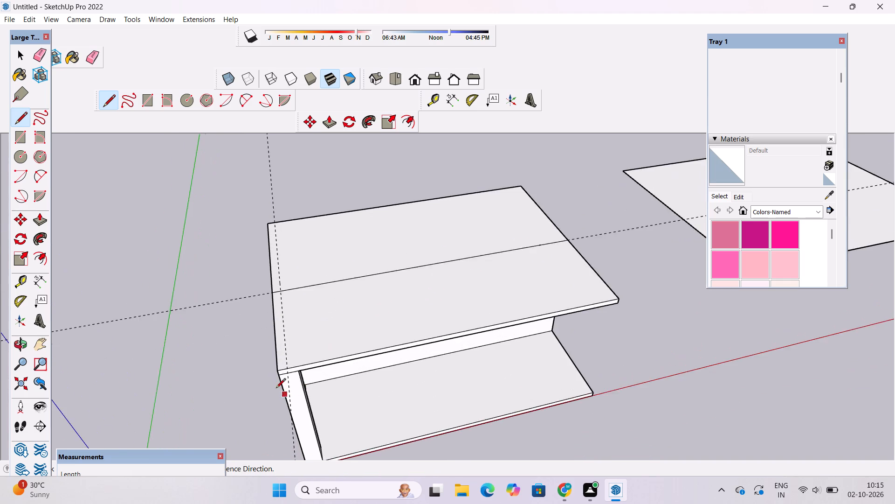
scroll(276, 389, up, 8)
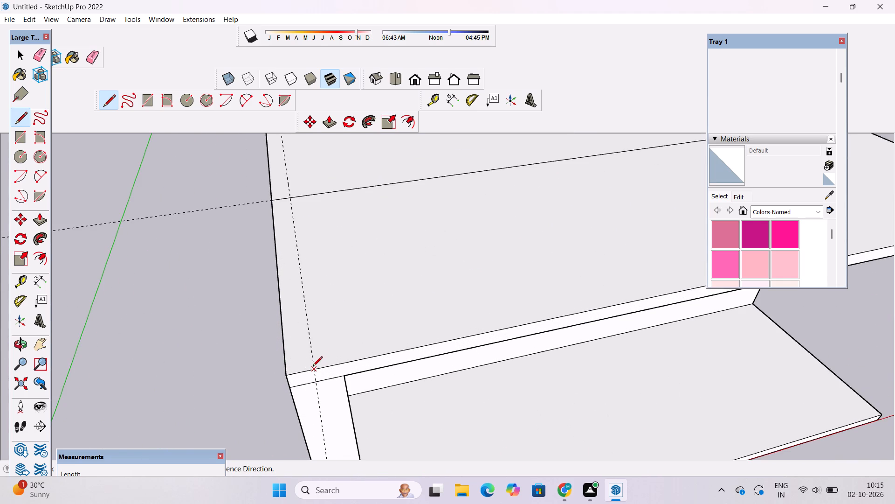
click(313, 370)
scroll(313, 370, down, 6)
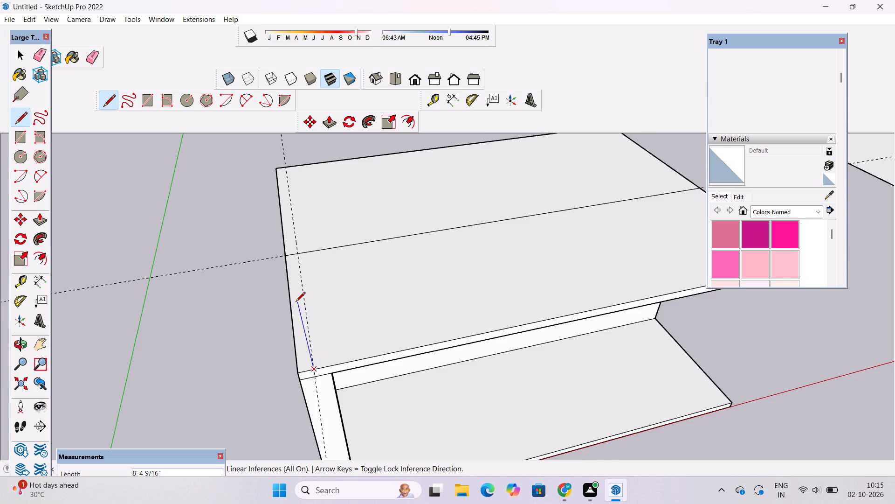
scroll(296, 301, up, 1)
click(296, 250)
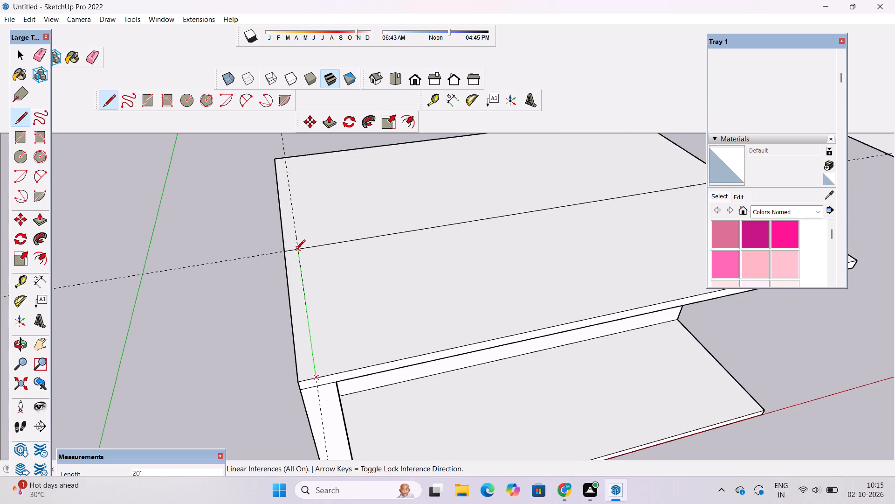
Erase the two remaining guide lines crossing the roof slab.
scroll(243, 306, down, 5)
key(space)
text(e)
drag(208, 284, 213, 295)
drag(270, 171, 260, 197)
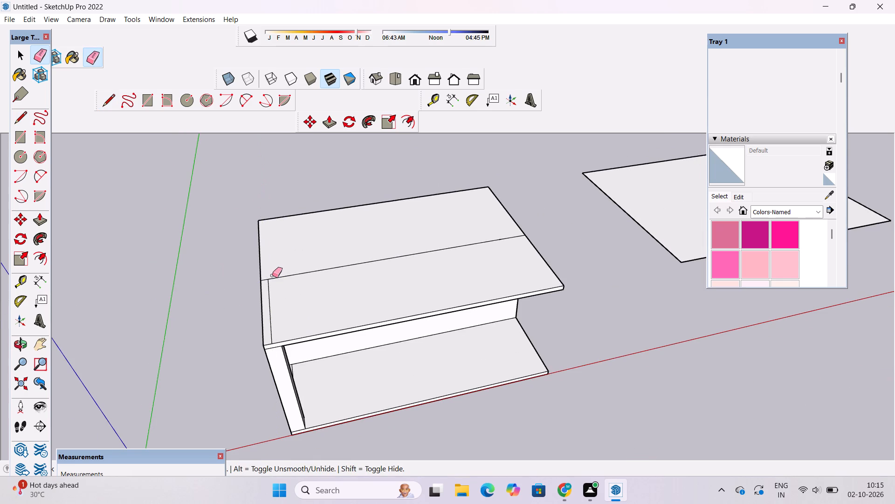
Push/Pull the roof slab's rear face up 25' to form the upper rear block.
key(space)
text(o)
scroll(274, 288, down, 2)
shift+drag(275, 285, 280, 304)
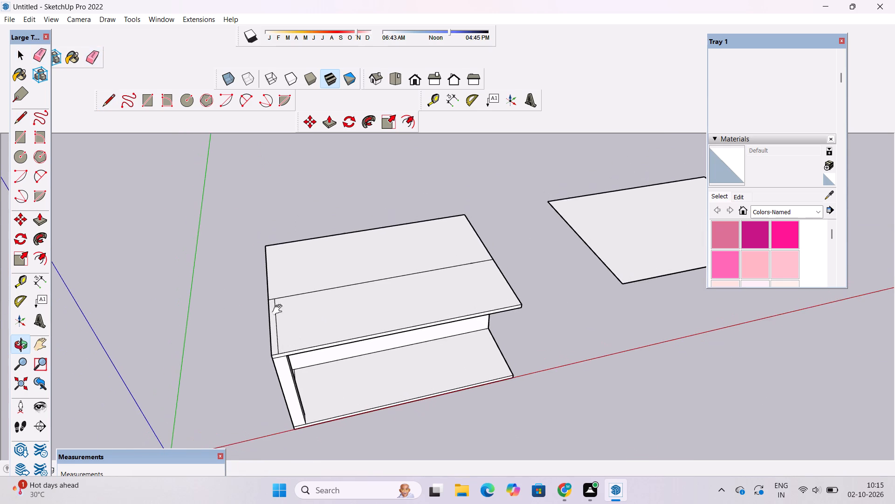
drag(279, 310, 278, 297)
scroll(278, 297, up, 4)
drag(262, 308, 370, 280)
scroll(375, 276, down, 4)
shift+drag(375, 276, 347, 305)
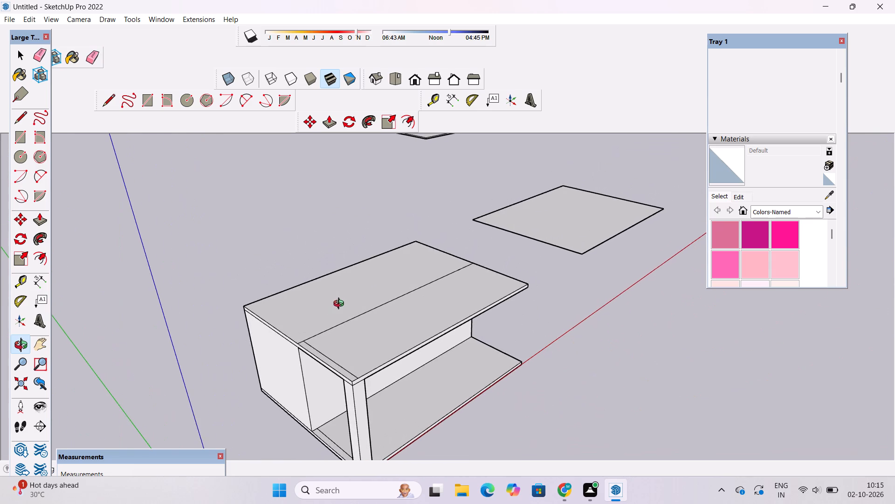
click(341, 305)
key(space)
click(324, 302)
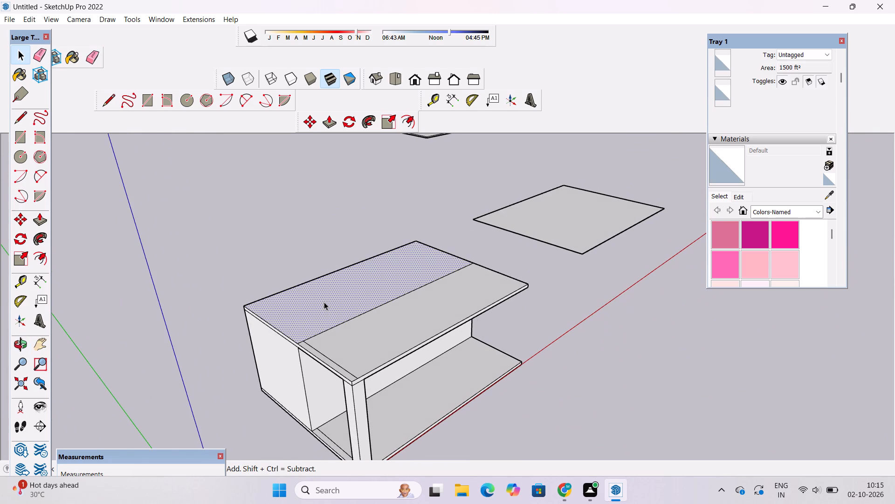
key(p)
click(321, 304)
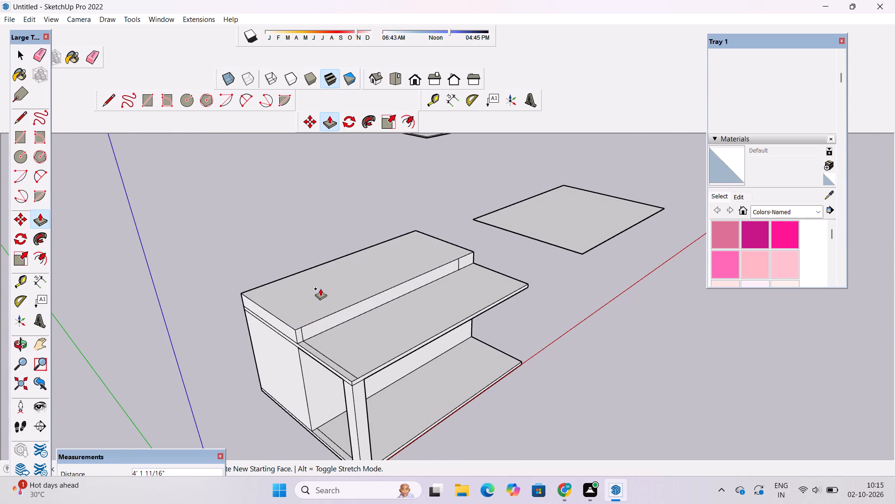
text(25')
key(Return)
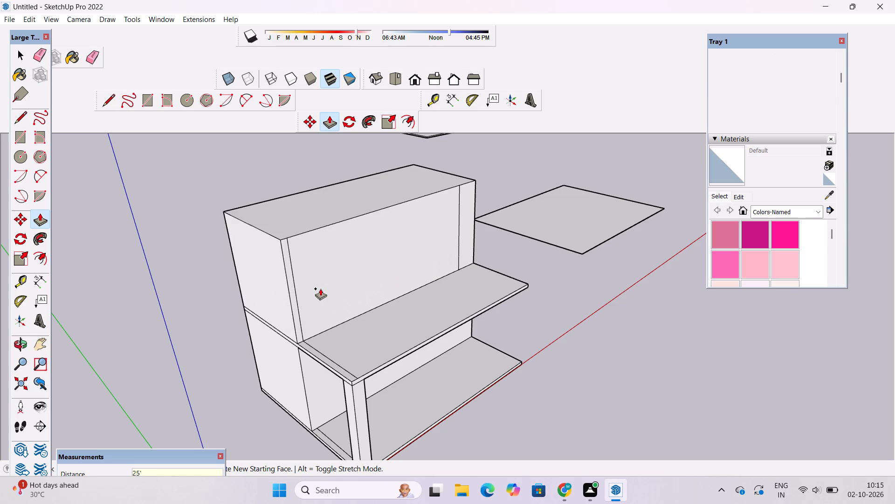
Examine the two-level building and the separate rectangle beside it from several angles.
key(o)
scroll(320, 288, down, 5)
shift+drag(330, 286, 330, 308)
drag(365, 296, 320, 329)
scroll(319, 319, down, 2)
shift+drag(354, 304, 316, 333)
drag(349, 326, 277, 344)
scroll(280, 341, down, 3)
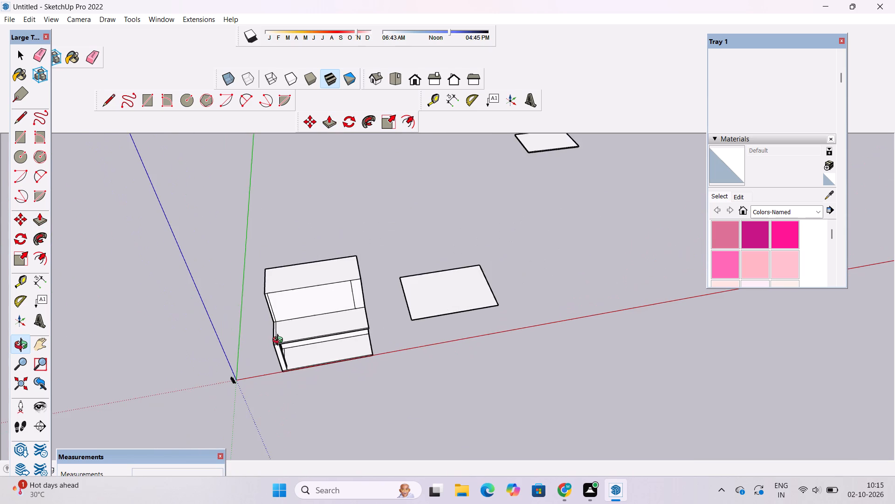
scroll(280, 341, down, 2)
drag(294, 357, 294, 290)
scroll(364, 314, up, 10)
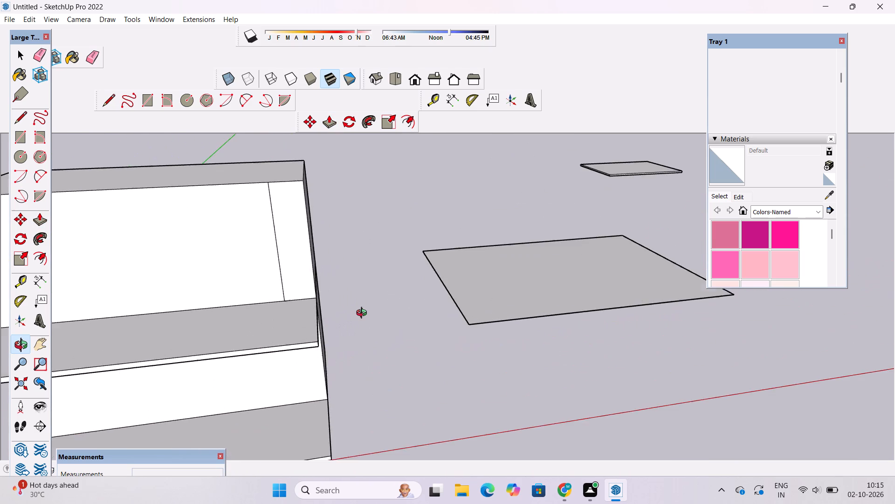
scroll(364, 314, down, 5)
drag(382, 313, 362, 392)
scroll(357, 390, up, 1)
shift+drag(359, 371, 321, 381)
shift+drag(318, 381, 255, 395)
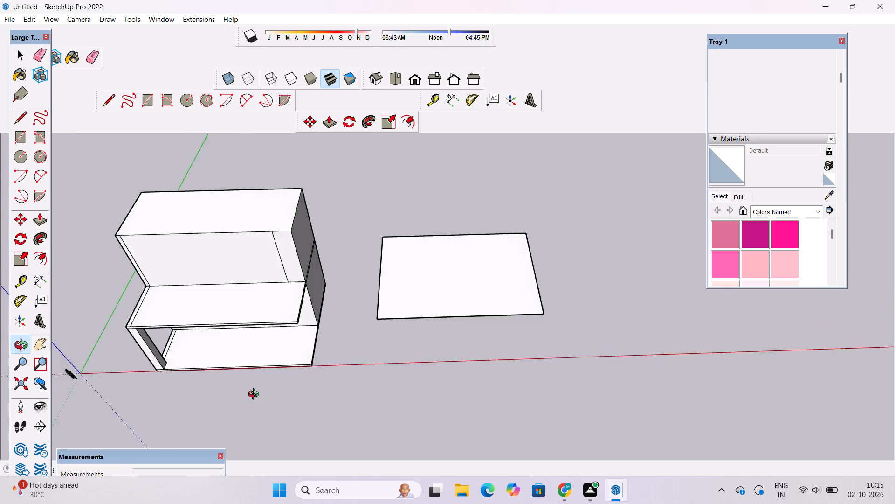
shift+drag(255, 395, 253, 396)
scroll(256, 389, down, 3)
shift+drag(268, 370, 210, 387)
shift+drag(215, 381, 266, 376)
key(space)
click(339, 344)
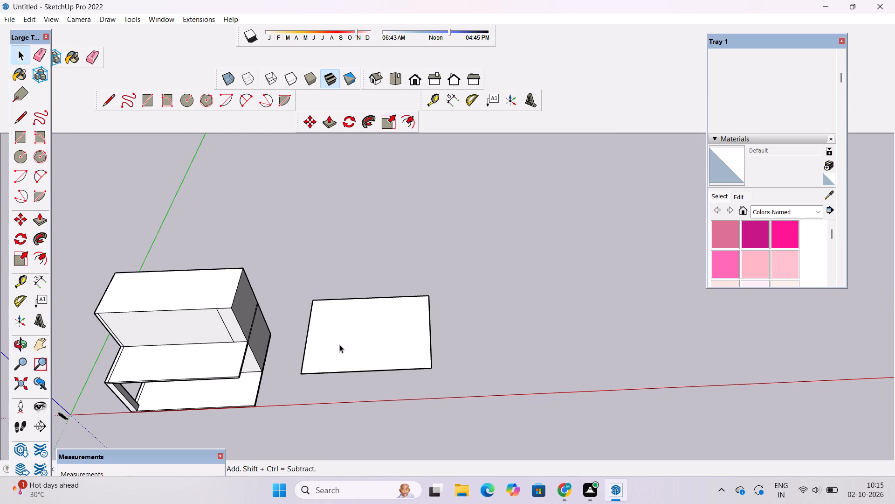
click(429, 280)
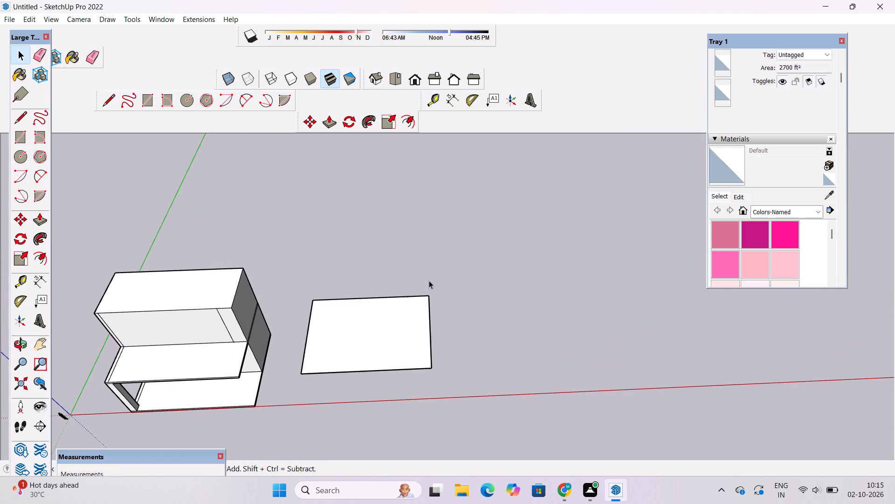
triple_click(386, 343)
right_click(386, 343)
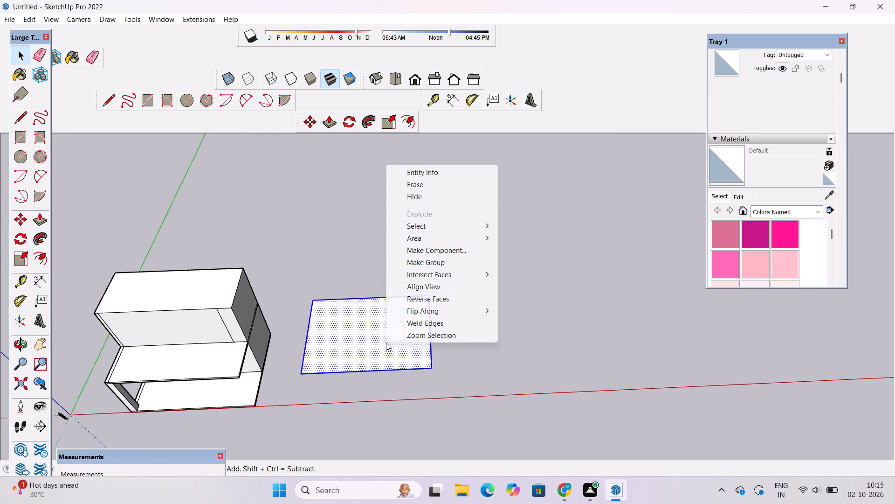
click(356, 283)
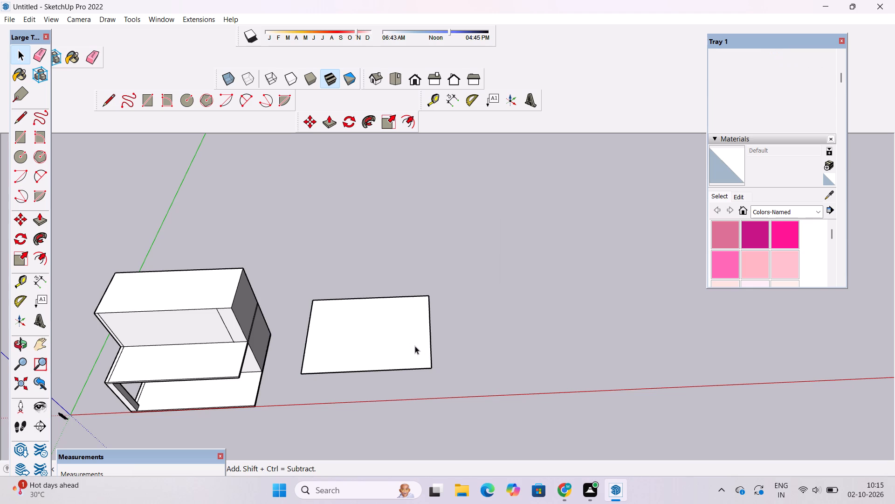
Move the separate rectangle about 186' farther away from the building.
triple_click(415, 346)
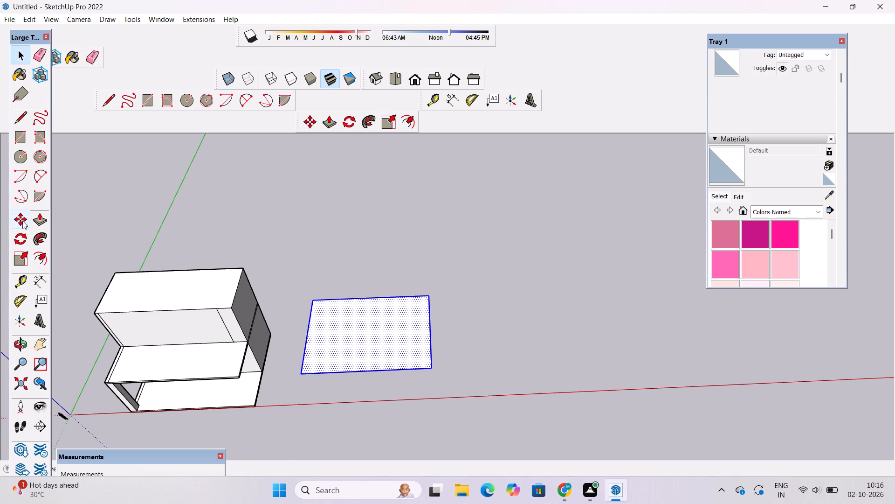
click(22, 221)
scroll(157, 246, down, 5)
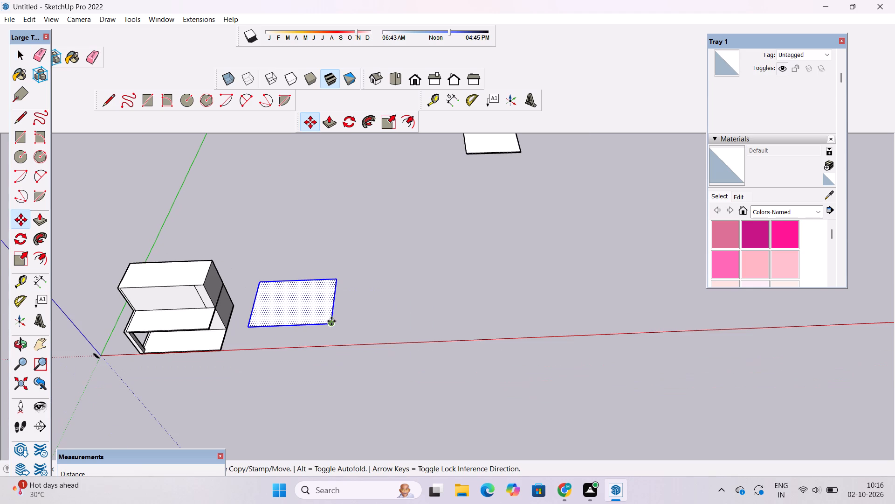
click(331, 321)
click(583, 310)
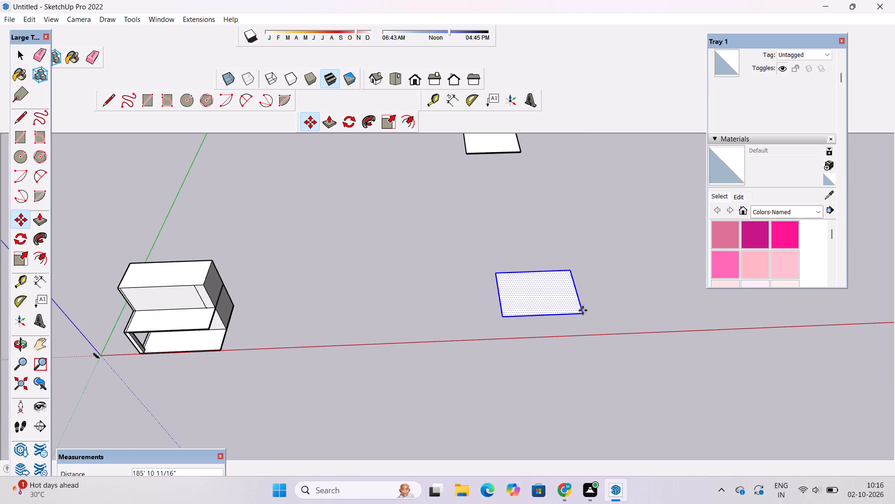
key(space)
click(622, 315)
Push/Pull the base slab's side face, on the side away from the corner column, outward 23'.
key(o)
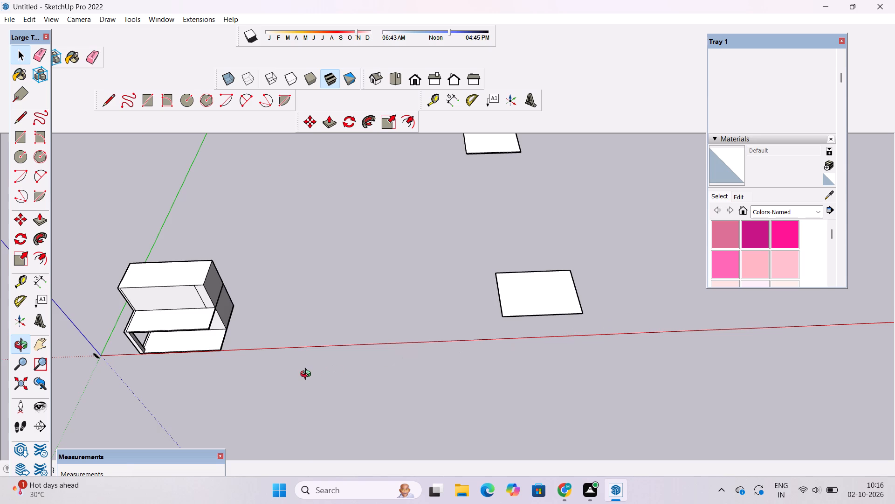
scroll(308, 375, up, 2)
shift+drag(224, 356, 402, 361)
scroll(402, 362, down, 5)
shift+drag(348, 365, 347, 312)
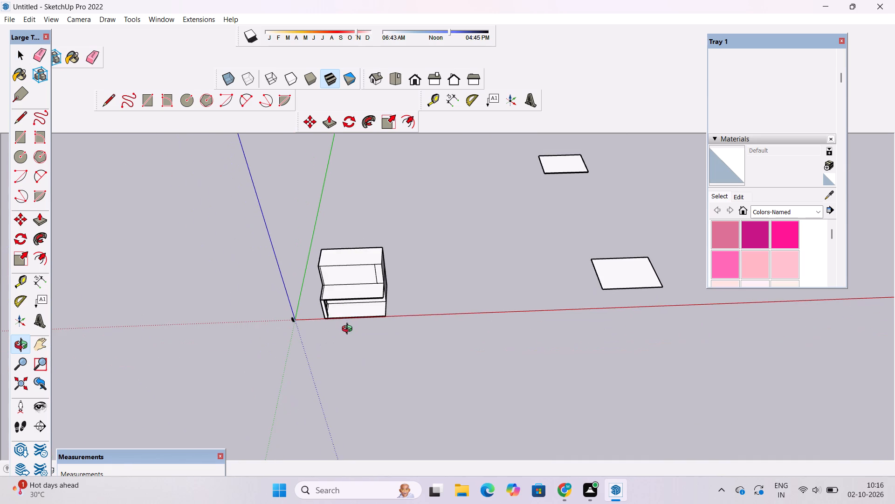
shift+drag(349, 335, 360, 374)
shift+scroll(357, 366, up, 5)
drag(356, 366, 356, 296)
shift+drag(356, 295, 346, 325)
drag(424, 336, 316, 350)
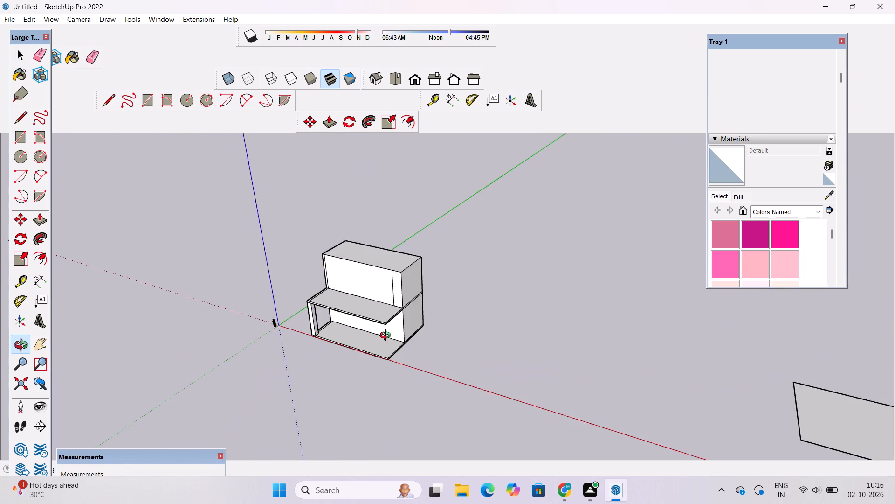
scroll(387, 336, up, 9)
drag(389, 336, 350, 343)
drag(454, 375, 377, 368)
shift+scroll(370, 366, up, 5)
shift+drag(370, 366, 353, 362)
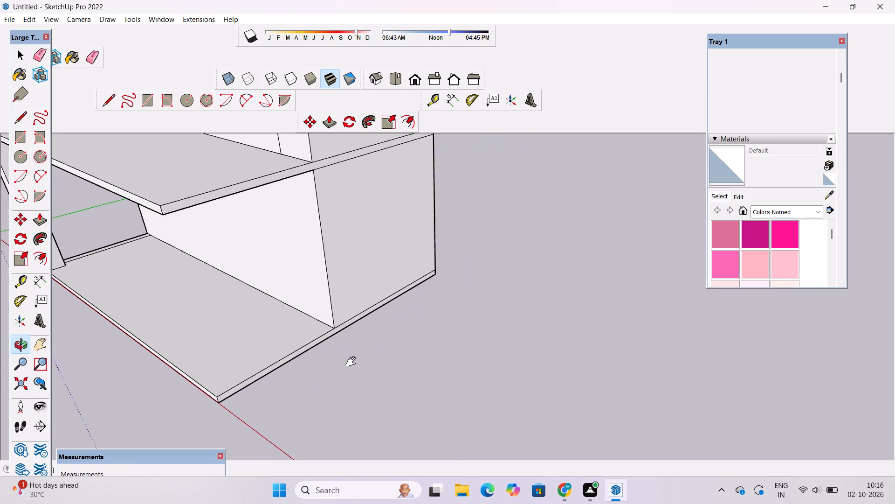
shift+drag(353, 362, 351, 362)
shift+drag(350, 362, 355, 365)
key(p)
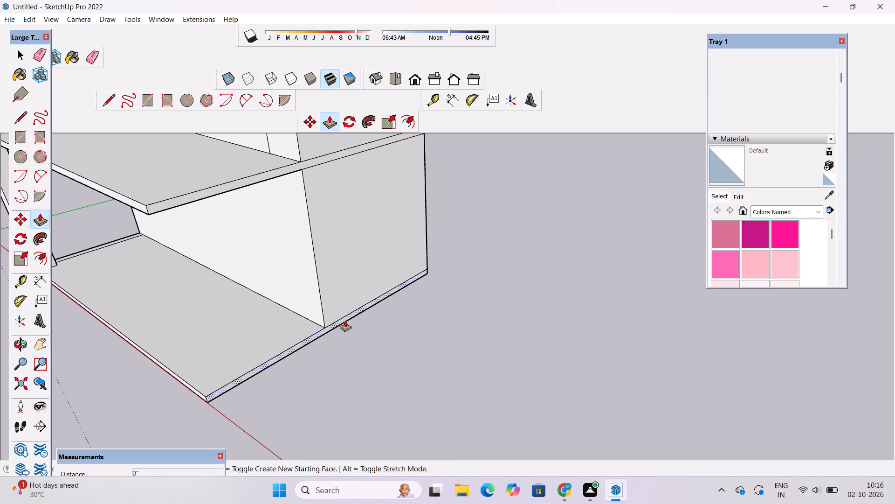
click(345, 318)
scroll(380, 326, down, 10)
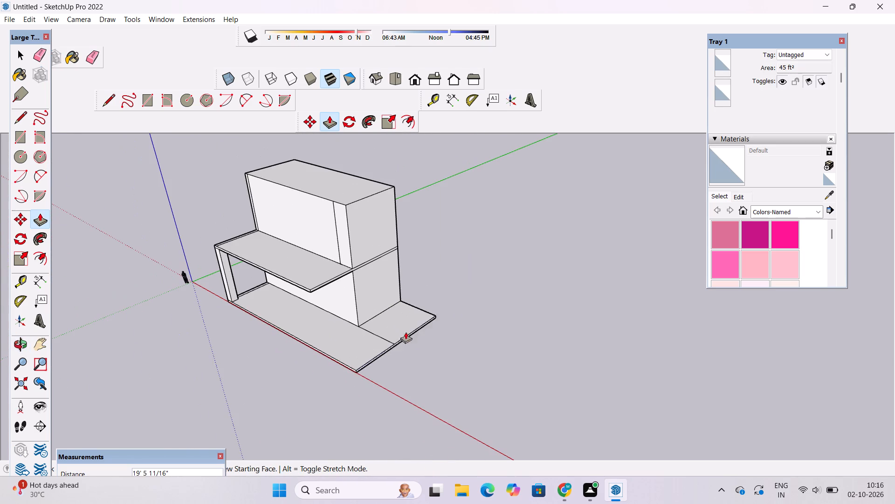
scroll(415, 332, up, 4)
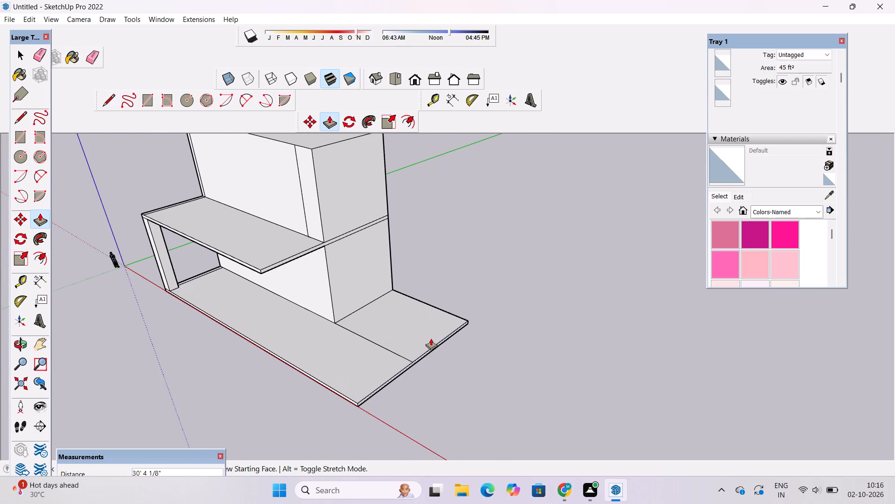
text(23')
key(Return)
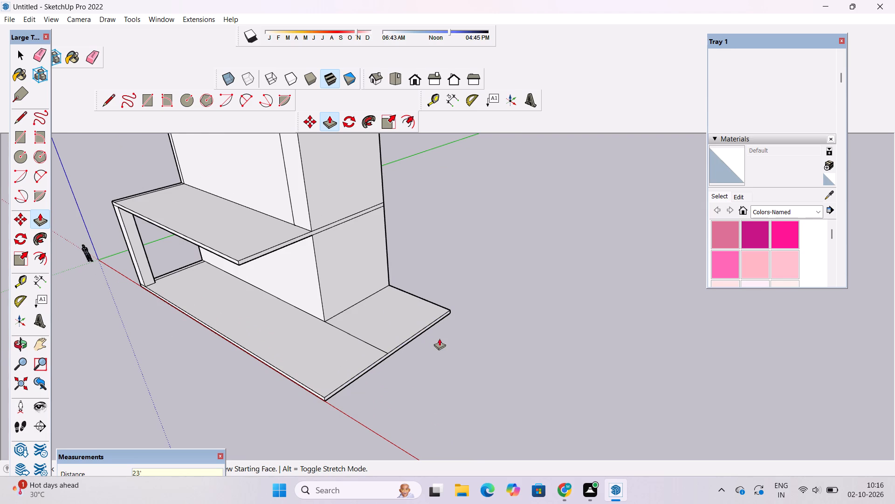
Push/Pull the lower rear block's side face 23' outward, flush with the extended base slab.
scroll(354, 286, down, 2)
click(352, 285)
click(383, 339)
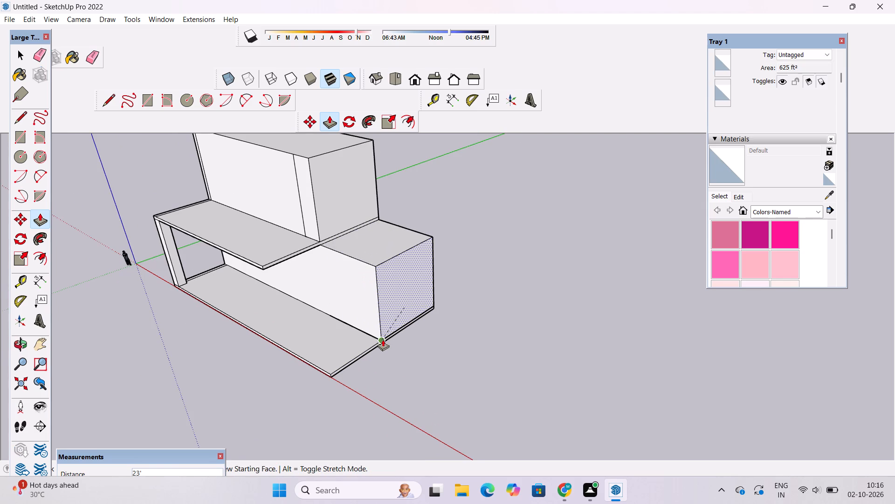
Push/Pull the roof slab's side face 23' outward, flush with the extended lower rear block.
scroll(318, 235, up, 8)
click(324, 242)
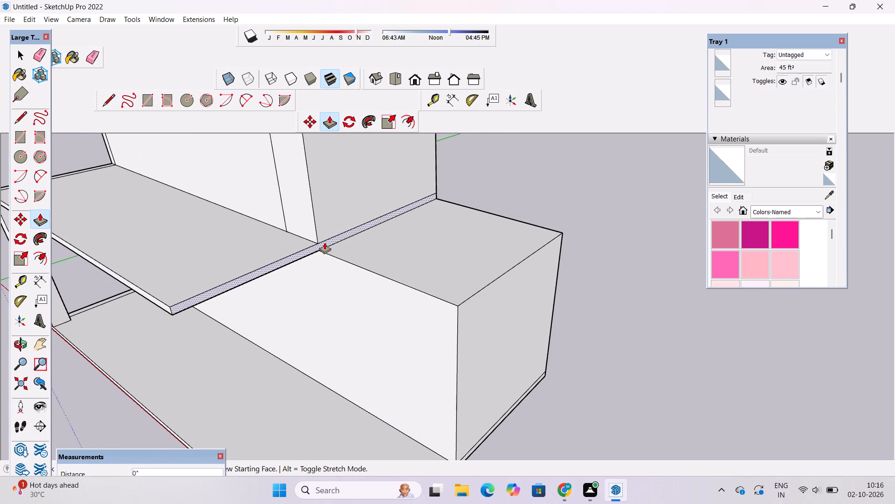
click(458, 308)
Push/Pull the upper rear block's side face 23' outward to the extended roof slab's edge.
scroll(344, 329, down, 3)
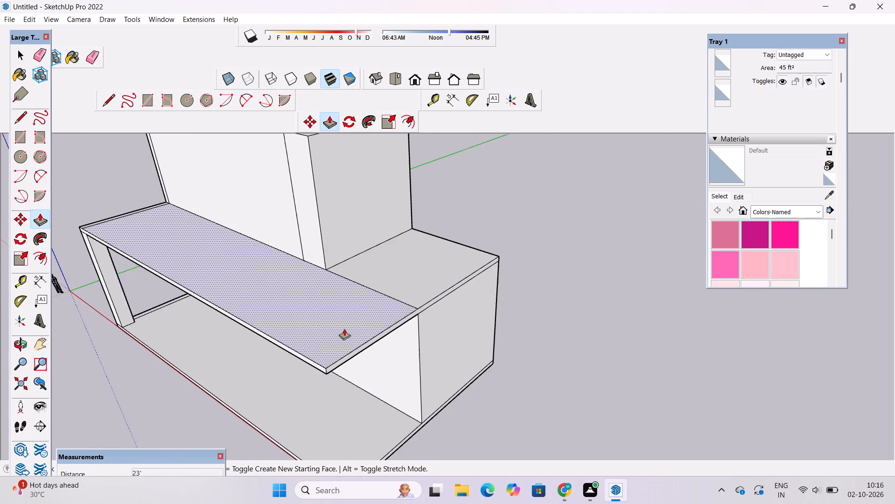
scroll(344, 329, down, 11)
scroll(338, 263, up, 3)
click(338, 263)
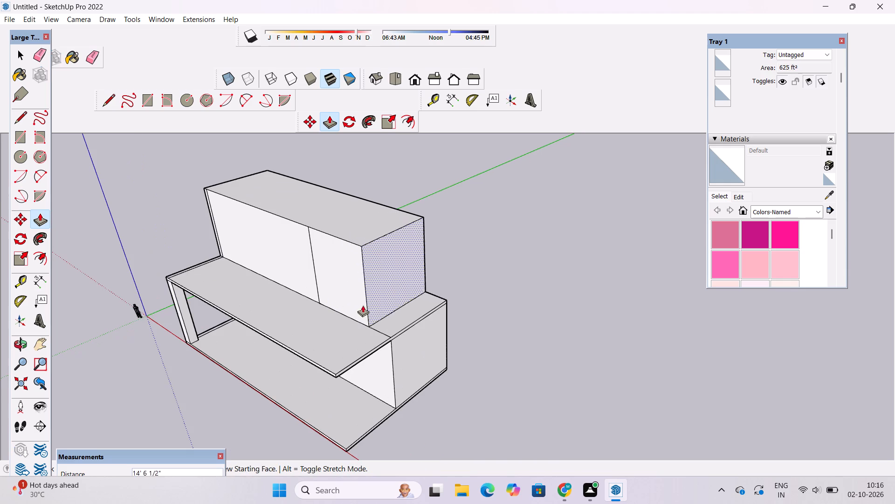
click(389, 336)
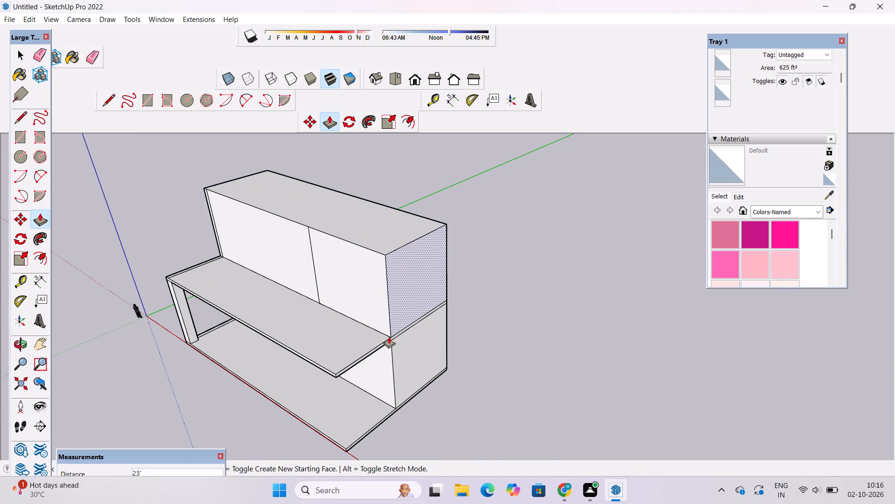
Erase the leftover vertical line on the upper rear block's front face.
key(o)
scroll(389, 336, down, 3)
shift+drag(389, 336, 398, 376)
scroll(345, 344, up, 5)
drag(344, 343, 359, 343)
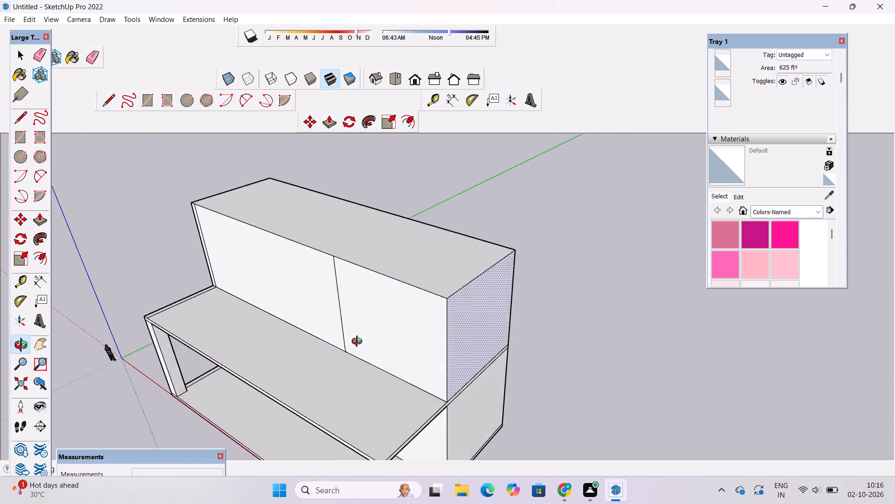
drag(359, 343, 359, 342)
drag(357, 346, 369, 366)
drag(369, 366, 411, 337)
scroll(411, 337, down, 6)
drag(399, 344, 434, 328)
drag(428, 334, 413, 327)
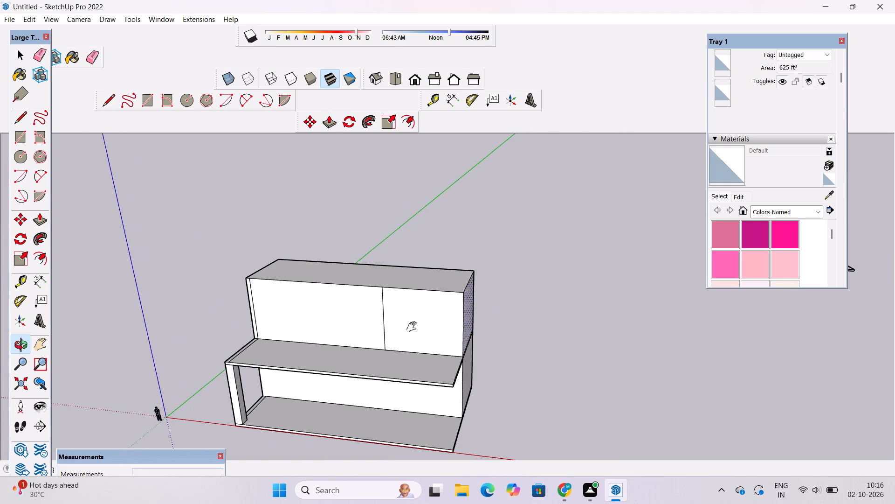
drag(413, 327, 414, 328)
drag(413, 327, 418, 326)
key(e)
drag(400, 317, 380, 333)
scroll(380, 333, down, 2)
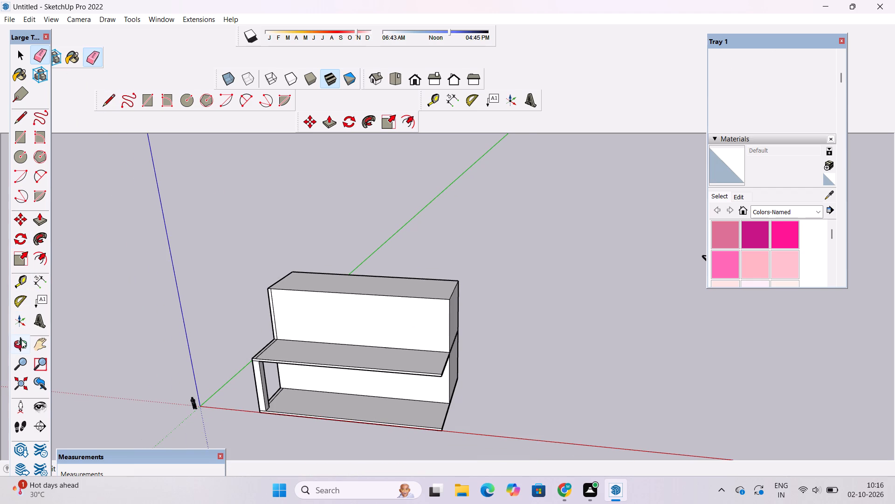
Examine the widened two-level building and the separate pieces beyond it from several angles.
drag(21, 340, 23, 336)
scroll(233, 236, down, 10)
drag(245, 249, 311, 301)
scroll(307, 294, up, 4)
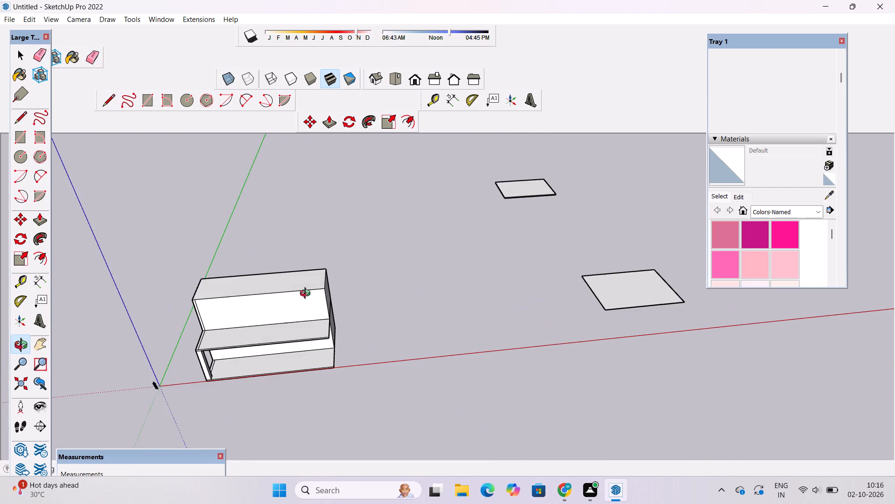
scroll(281, 281, down, 4)
drag(282, 280, 287, 329)
scroll(287, 315, up, 8)
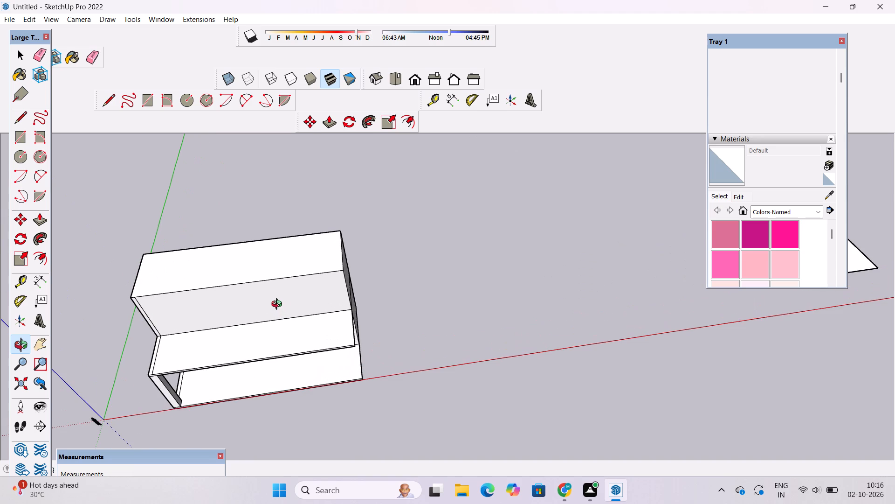
drag(305, 310, 289, 289)
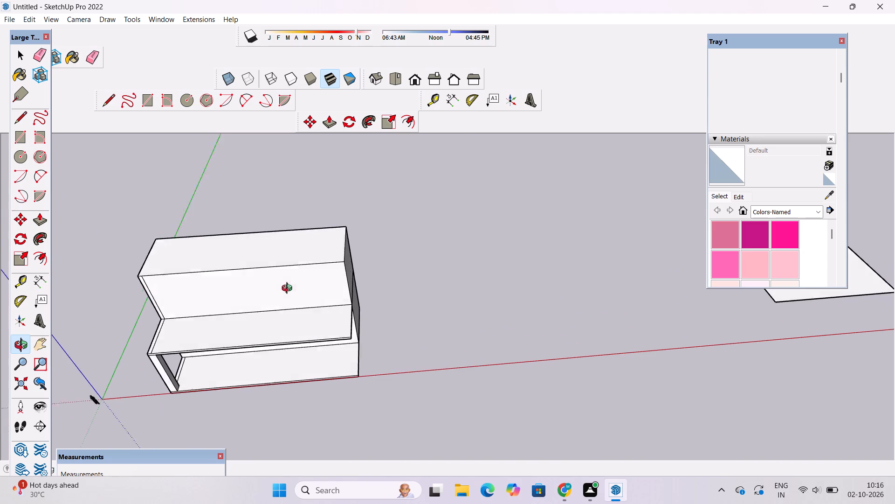
drag(289, 289, 289, 287)
shift+drag(278, 316, 294, 273)
scroll(297, 277, down, 3)
drag(339, 303, 334, 252)
shift+drag(334, 251, 306, 287)
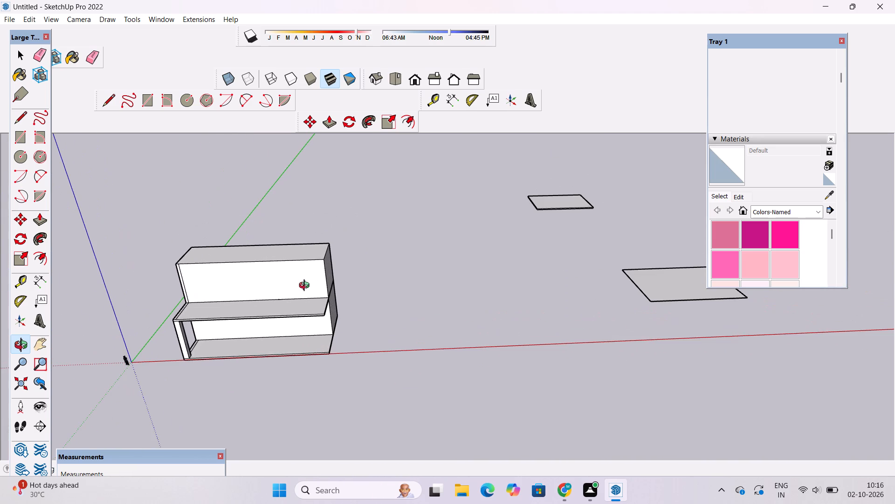
Push/Pull the relocated 60' by 45' rectangle up 1' to form a slab.
key(space)
scroll(256, 278, down, 4)
scroll(530, 289, up, 4)
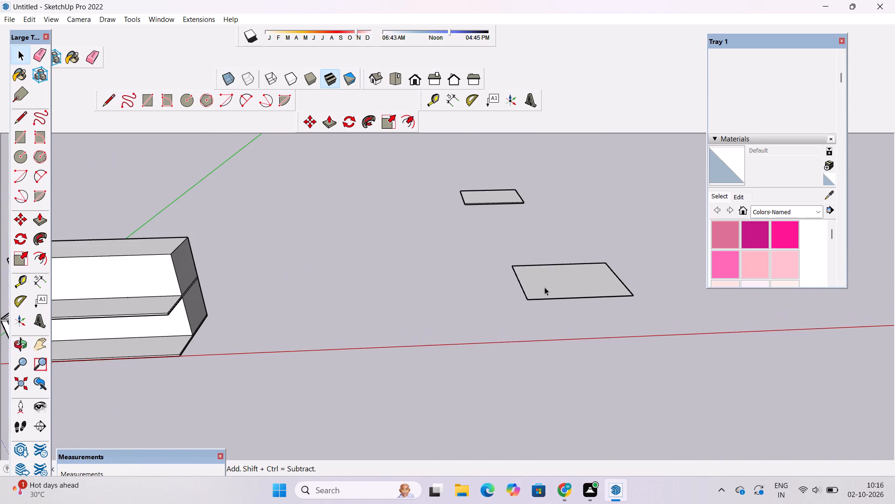
scroll(545, 287, up, 5)
click(545, 286)
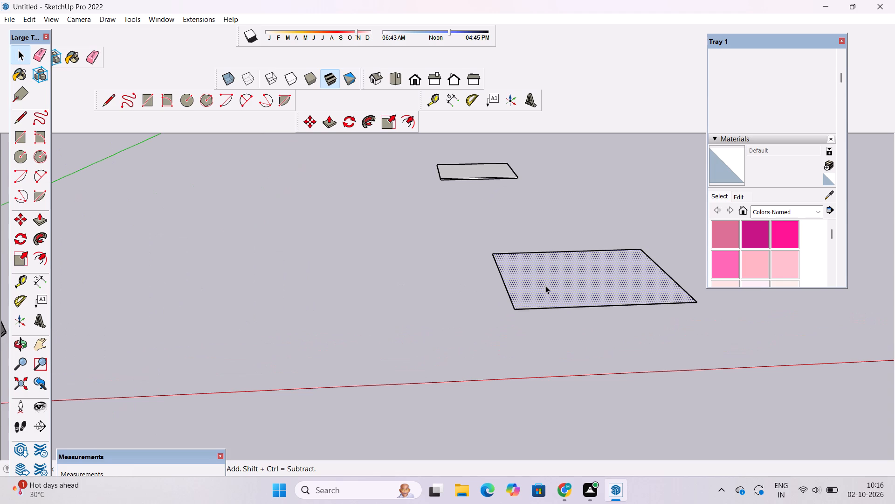
key(p)
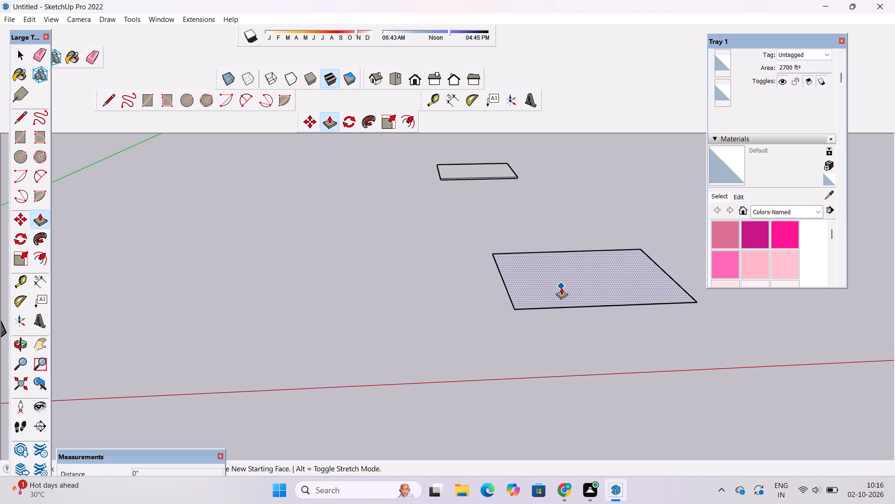
click(561, 292)
text(1')
key(Return)
Select the whole new 1' slab and make it a group.
key(space)
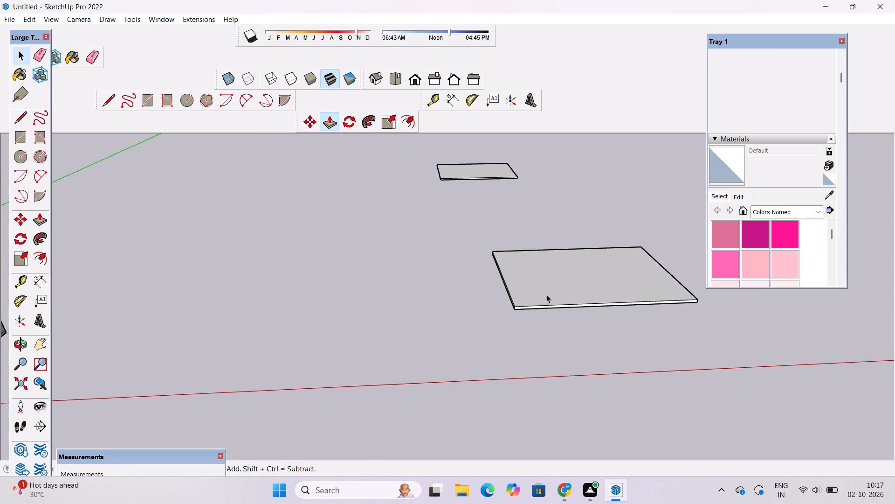
triple_click(546, 294)
right_click(546, 294)
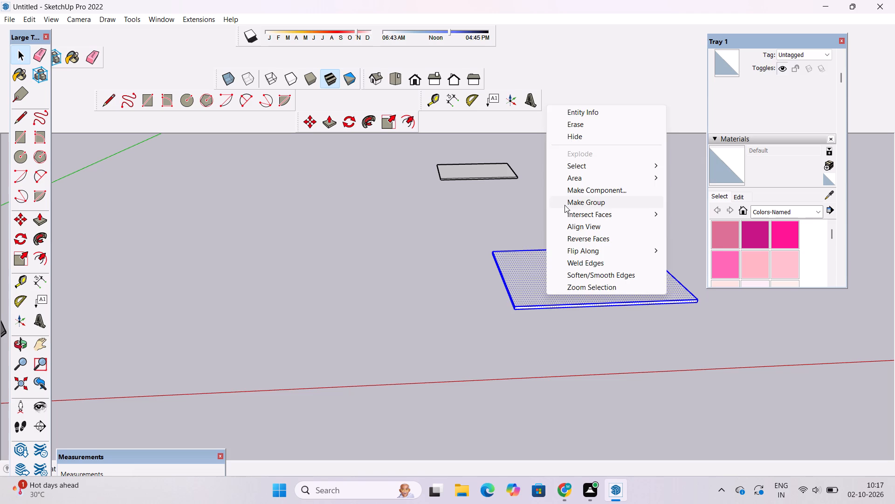
click(565, 205)
Move the grouped slab by its lower rear corner onto the upper block's top rear corner on the column side.
key(m)
scroll(726, 245, down, 4)
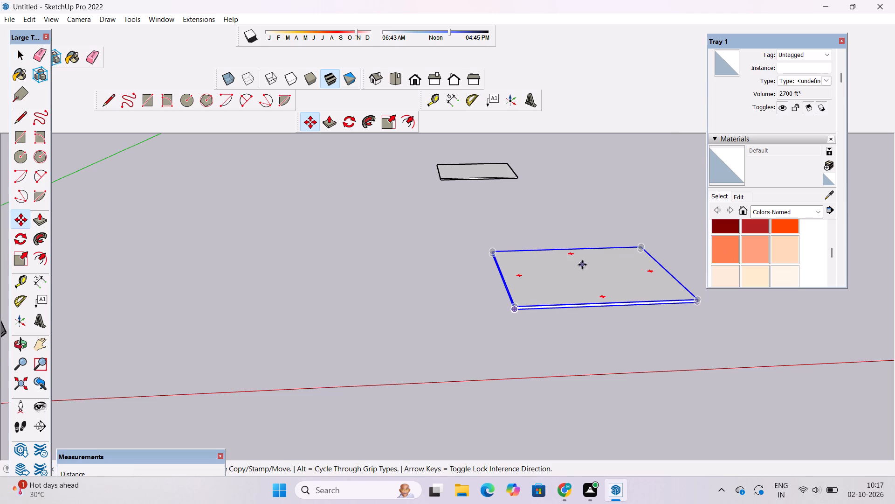
scroll(581, 266, down, 2)
scroll(479, 257, up, 9)
scroll(542, 256, up, 6)
scroll(542, 262, down, 2)
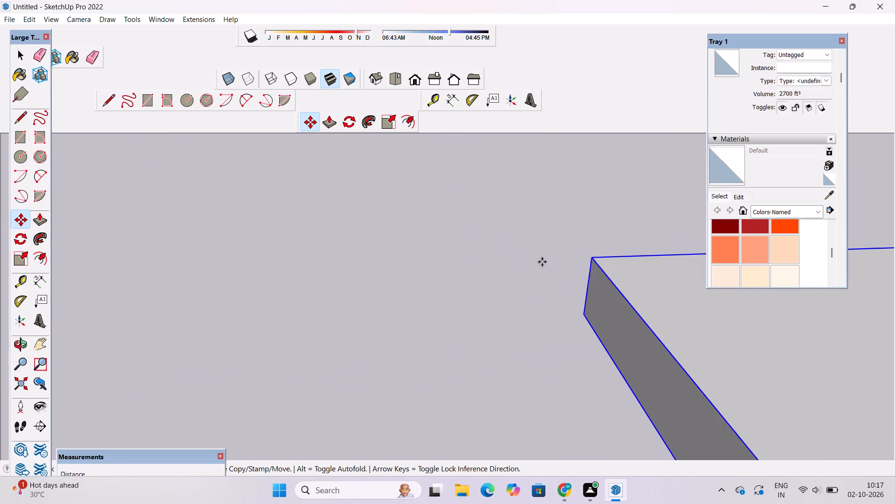
scroll(542, 262, down, 2)
click(553, 277)
scroll(553, 277, down, 14)
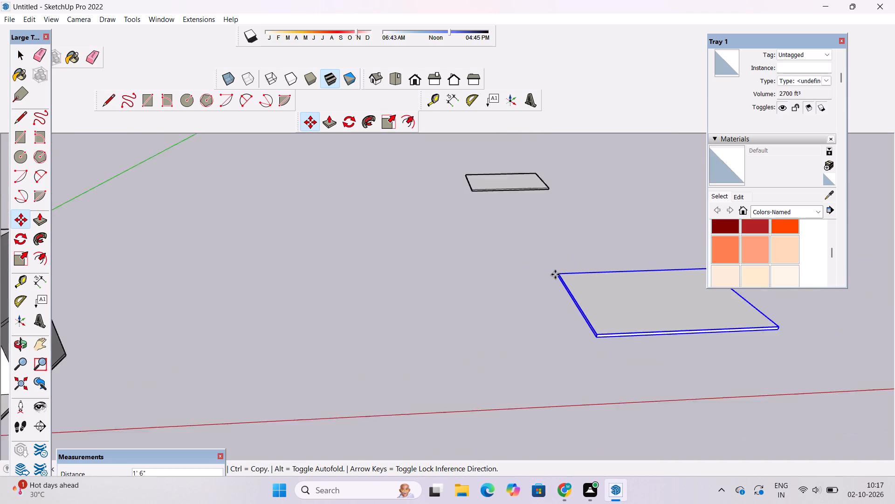
scroll(555, 274, down, 12)
scroll(328, 260, up, 7)
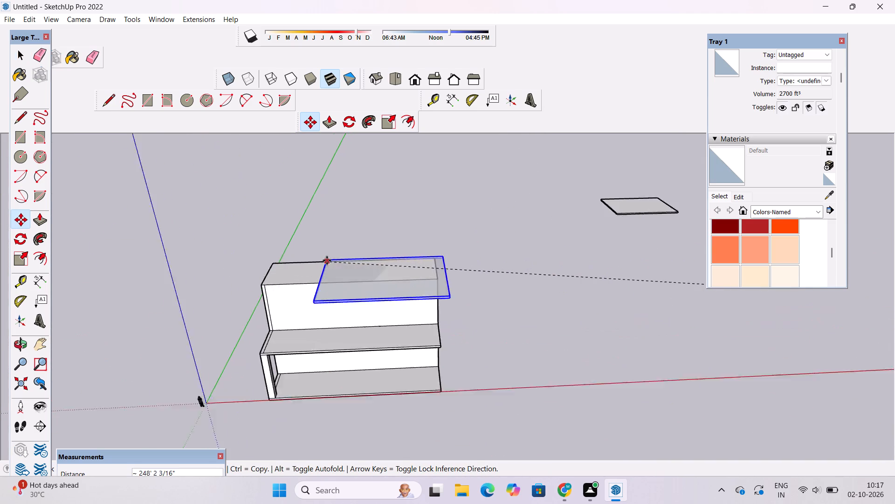
scroll(327, 260, up, 5)
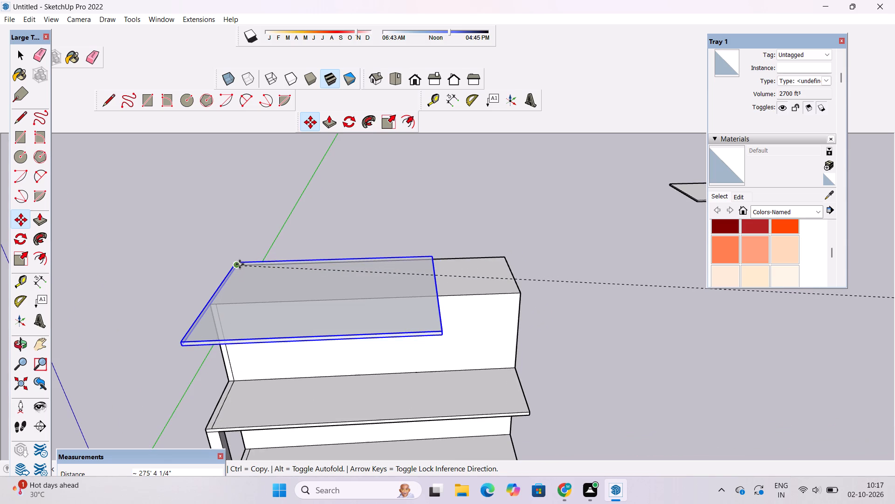
click(240, 264)
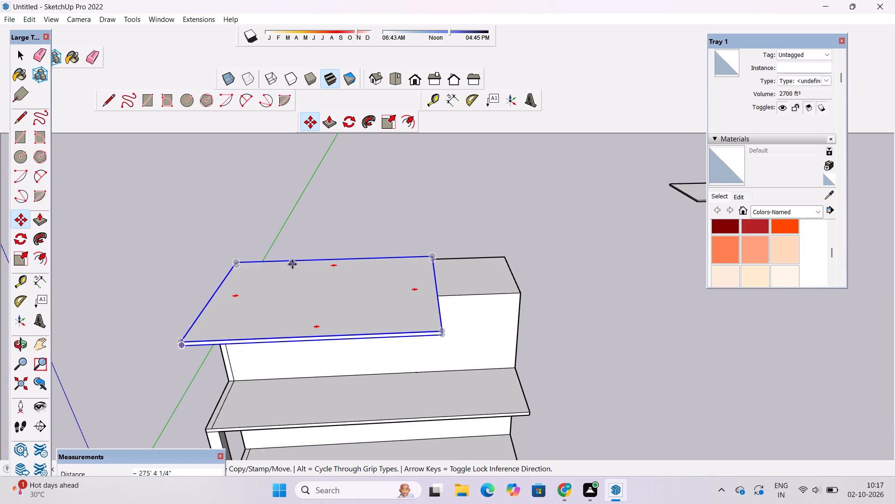
key(space)
key(o)
scroll(355, 265, down, 7)
drag(427, 282, 342, 273)
scroll(403, 247, up, 9)
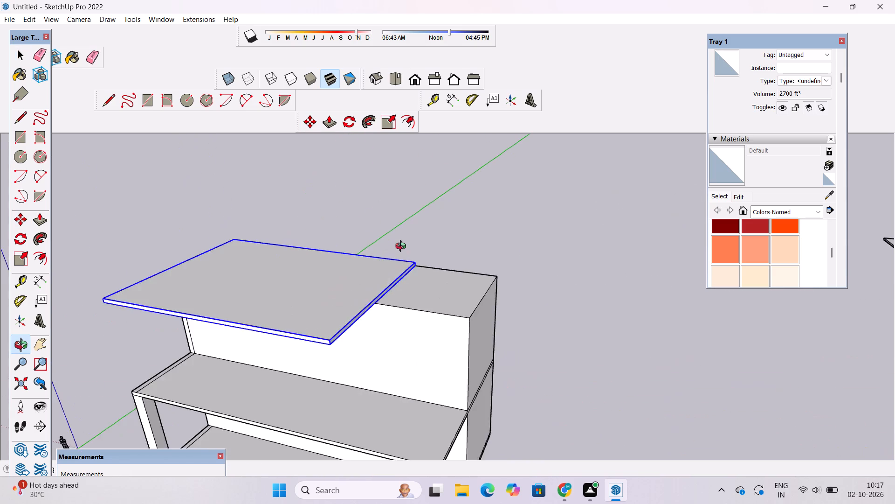
Examine how the grouped top slab sits on the upper block and where it stops short of the block's end.
scroll(403, 247, up, 3)
scroll(402, 255, down, 6)
drag(463, 274, 436, 274)
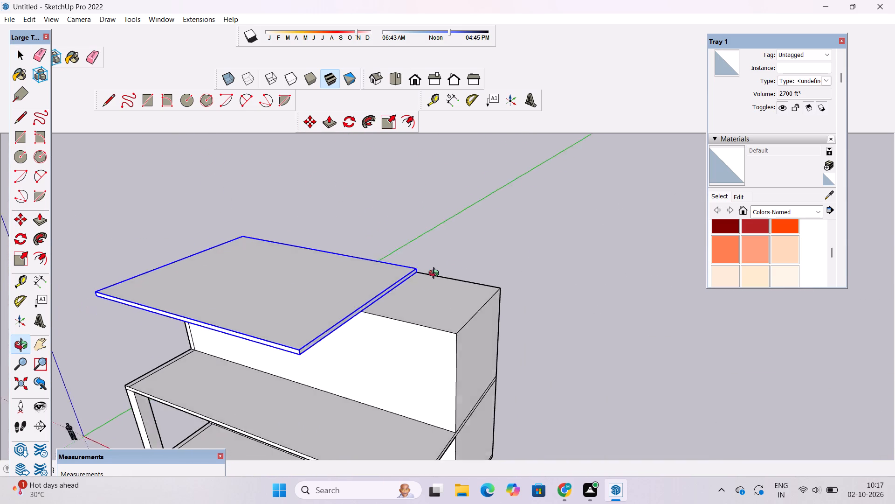
drag(436, 274, 420, 267)
shift+drag(425, 281, 394, 248)
shift+drag(406, 267, 399, 288)
key(space)
click(477, 253)
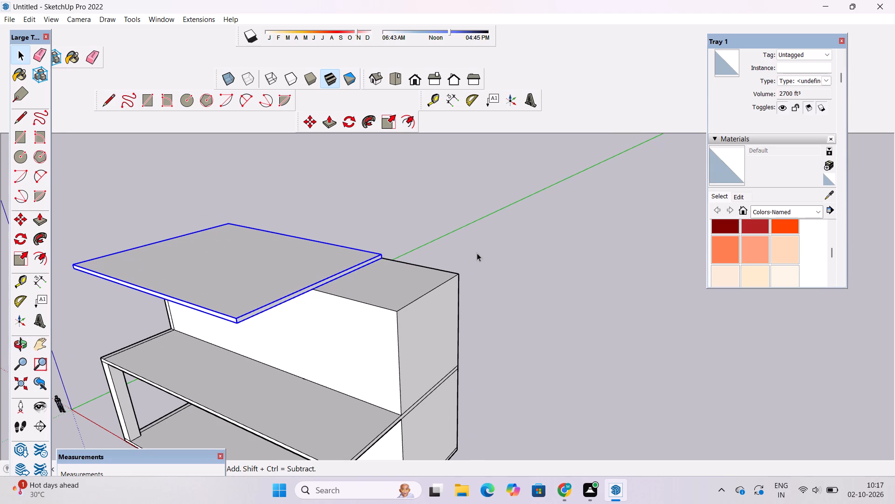
scroll(377, 229, down, 18)
scroll(376, 224, up, 6)
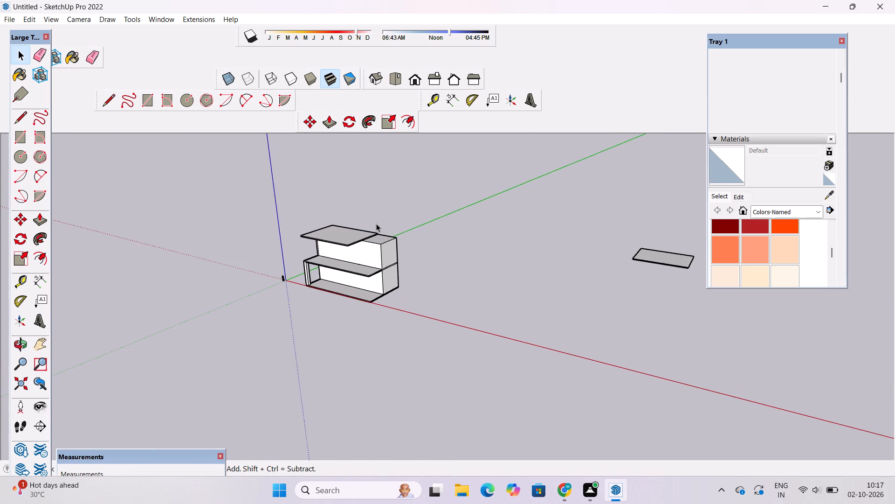
scroll(376, 224, down, 2)
scroll(375, 239, up, 5)
Copy the grouped 1' top slab from its corner on the upper block to the open area between the building and the separate slab.
key(space)
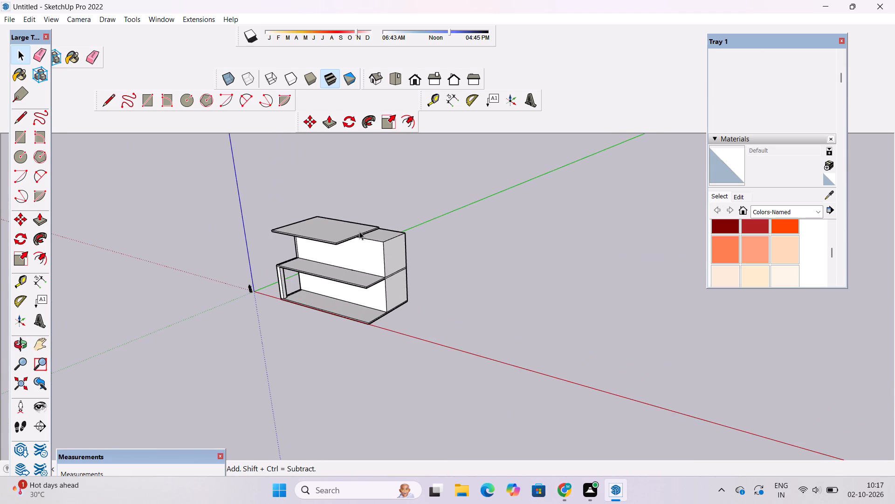
click(359, 231)
scroll(359, 231, up, 7)
key(m)
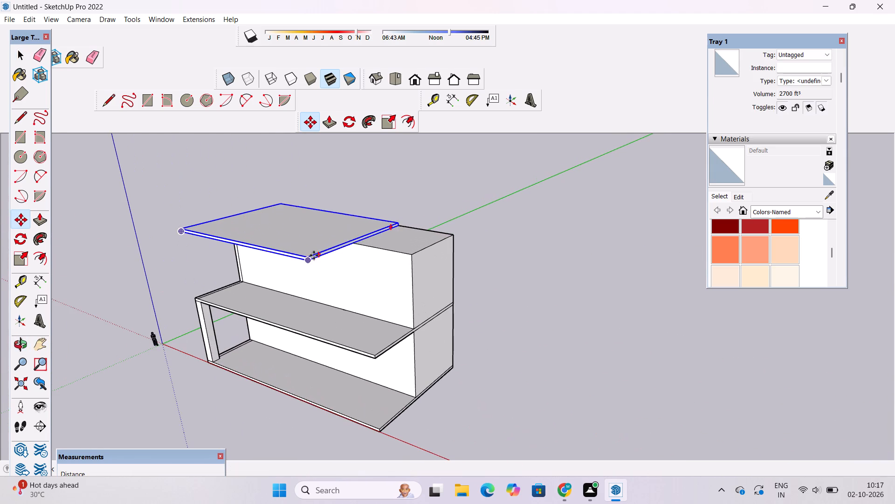
scroll(300, 238, down, 6)
scroll(345, 244, up, 8)
scroll(308, 238, down, 10)
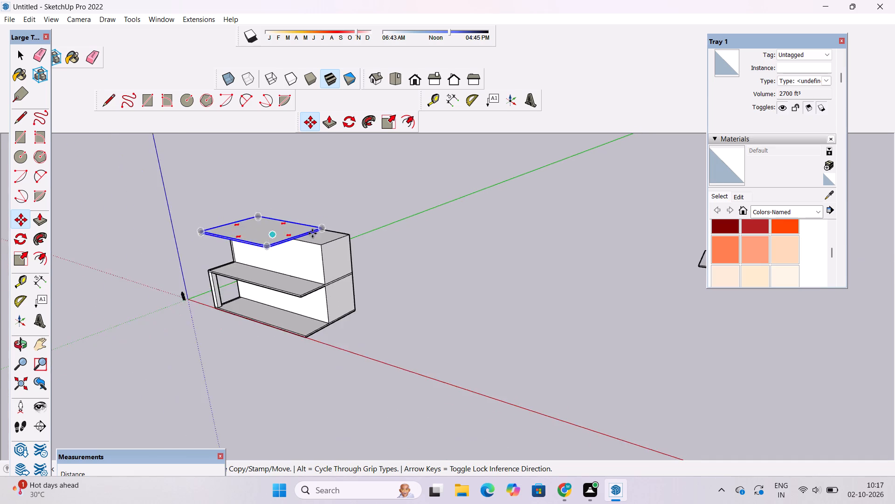
scroll(358, 231, up, 10)
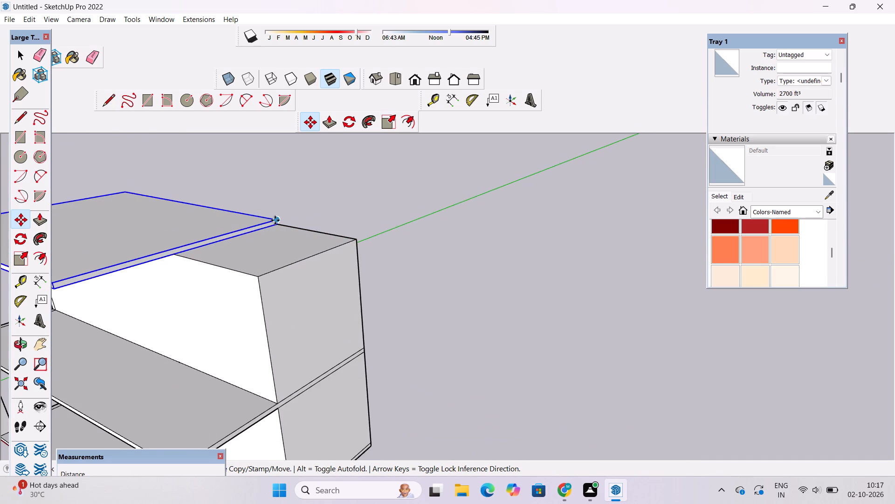
click(275, 220)
scroll(272, 222, down, 18)
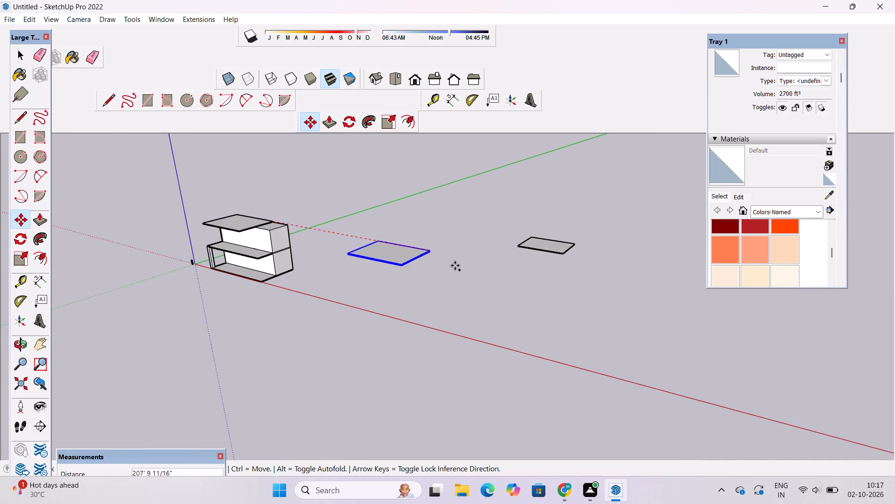
click(489, 263)
key(space)
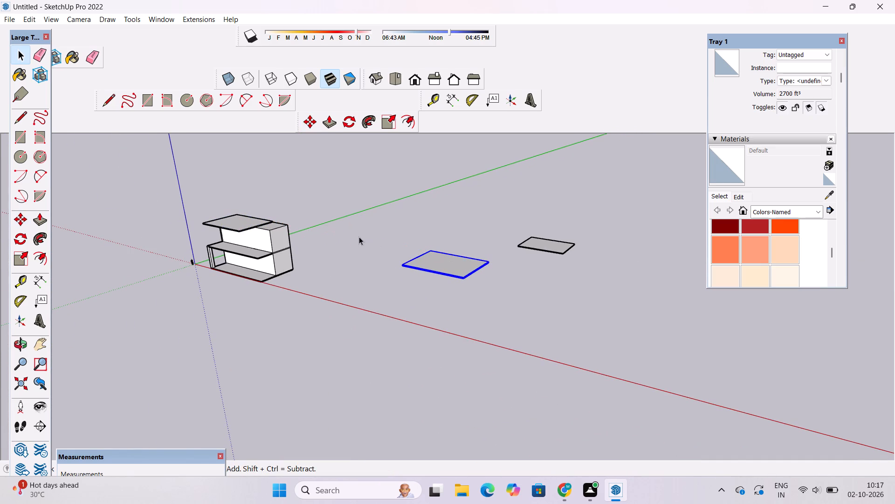
click(359, 237)
Explode the group of the 1' slab resting on the upper block.
scroll(255, 208, up, 11)
scroll(286, 233, up, 3)
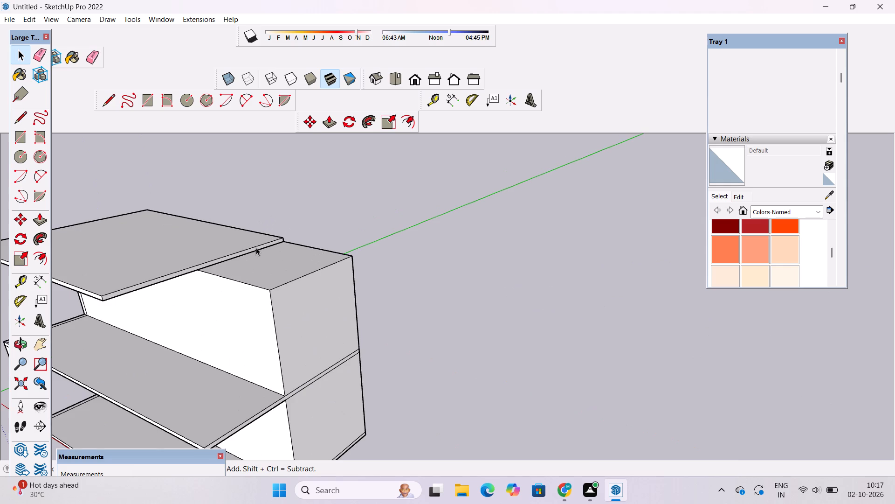
click(239, 243)
right_click(239, 243)
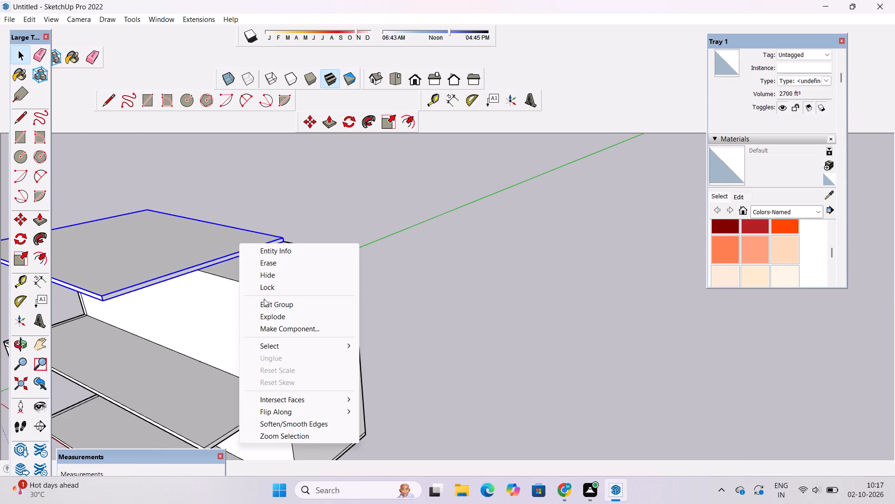
click(268, 314)
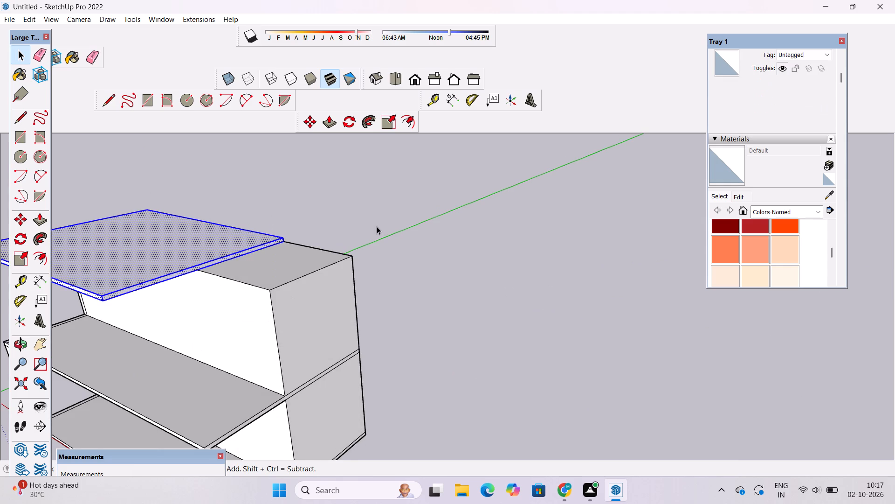
click(377, 226)
Push/Pull the exploded top slab's short side face out 23' to align with the upper block's end face.
scroll(262, 247, up, 4)
scroll(262, 247, down, 1)
key(p)
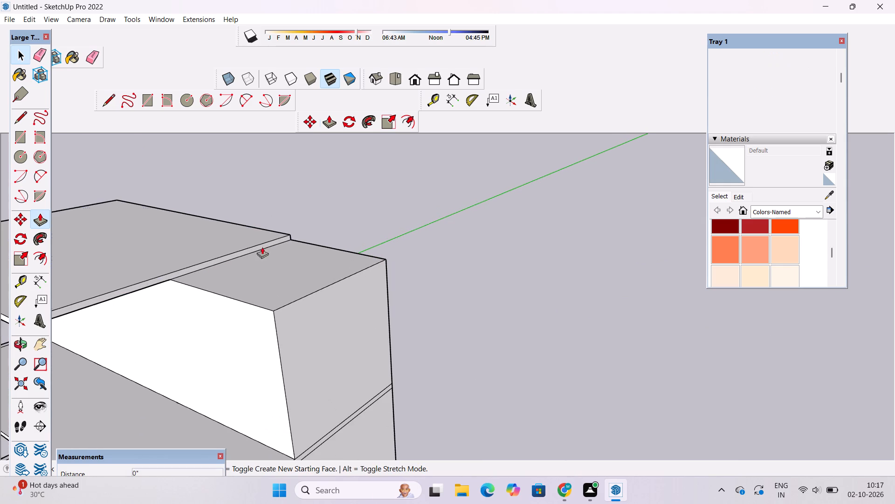
scroll(281, 230, down, 3)
scroll(275, 237, up, 4)
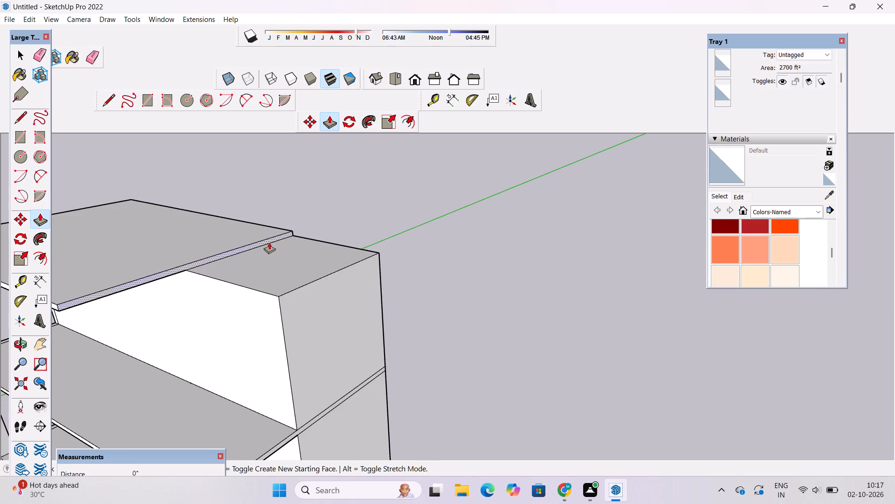
click(268, 240)
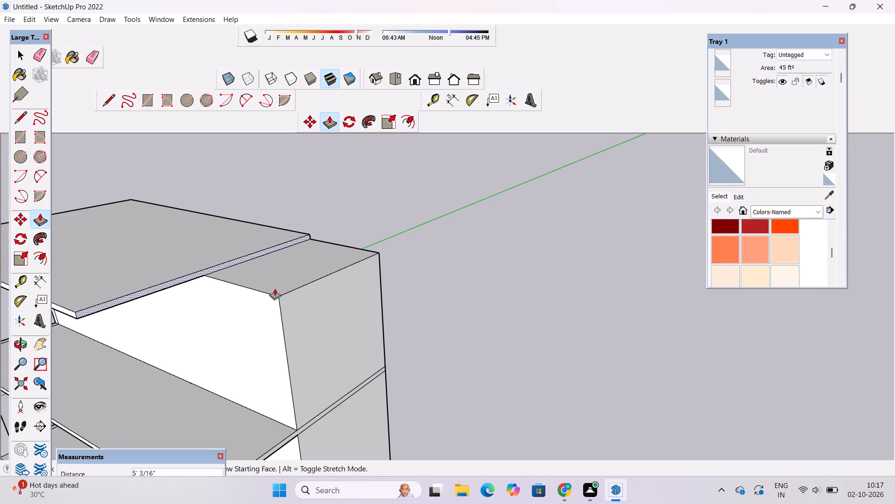
click(304, 291)
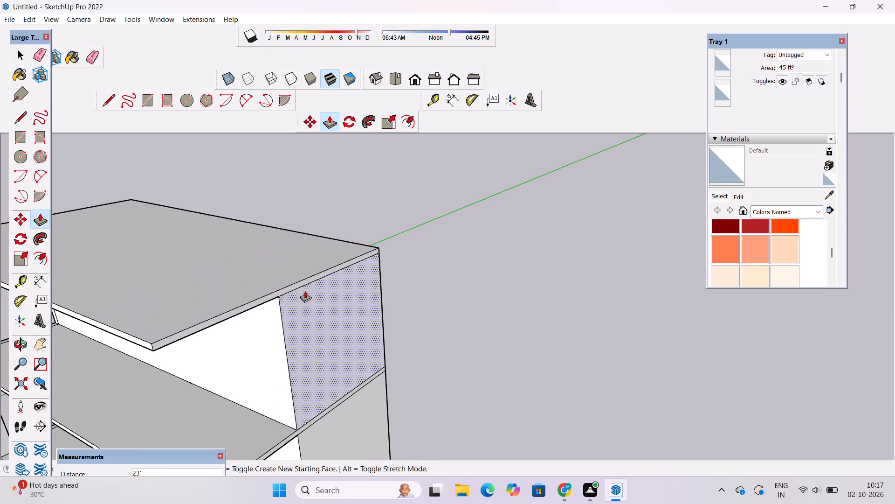
Examine the building with its extended top slab and the separate slabs from several angles and distances.
key(o)
scroll(309, 286, down, 19)
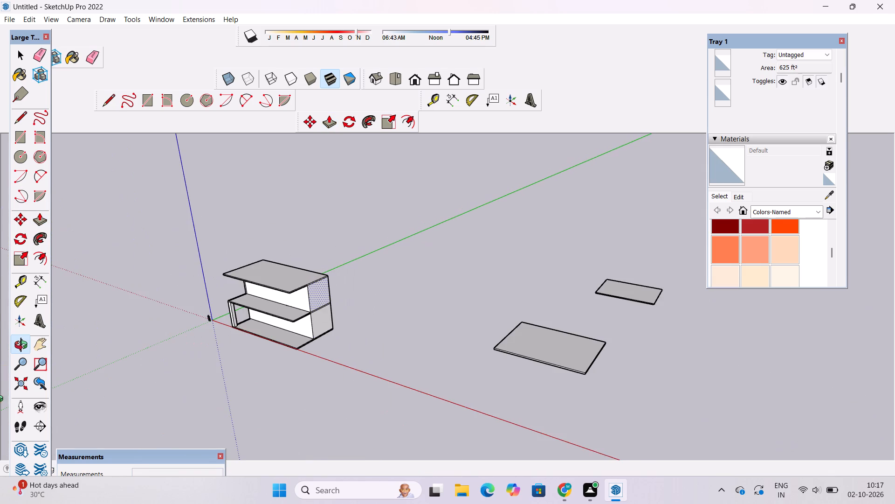
scroll(212, 290, up, 4)
drag(186, 292, 315, 345)
scroll(315, 343, up, 2)
shift+drag(309, 370, 348, 292)
scroll(344, 306, down, 4)
drag(327, 324, 352, 270)
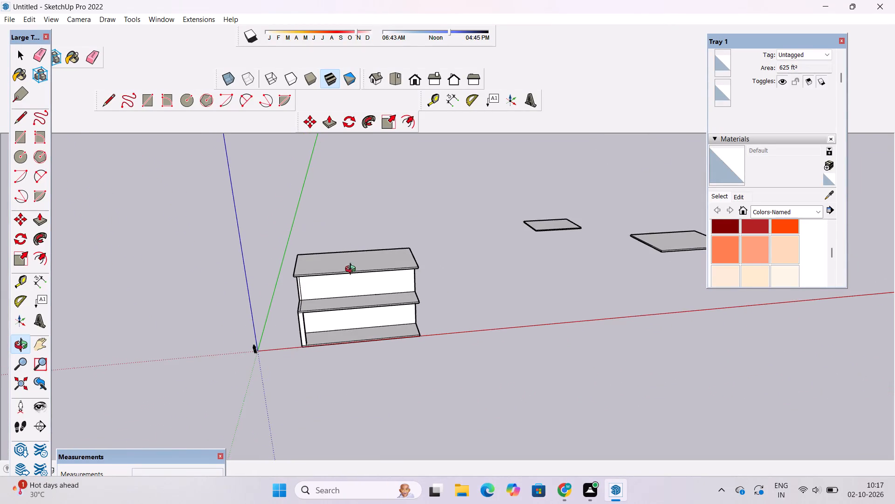
scroll(355, 282, up, 2)
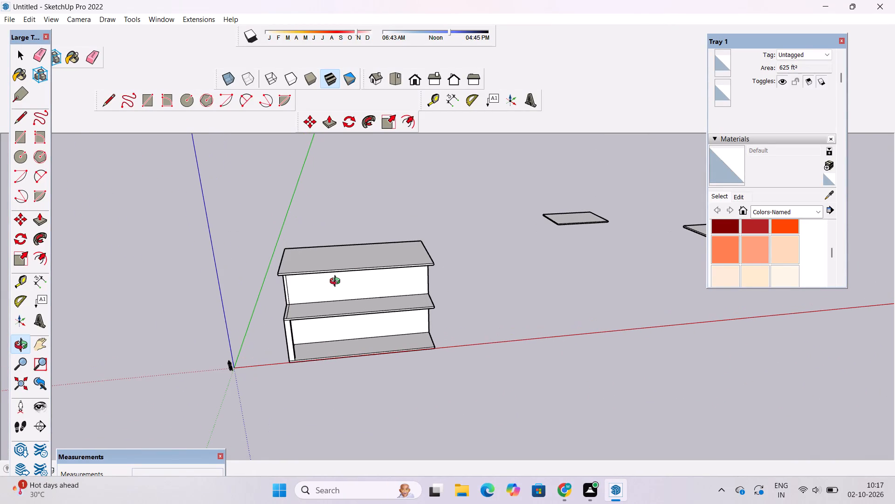
scroll(337, 282, down, 5)
scroll(376, 282, up, 5)
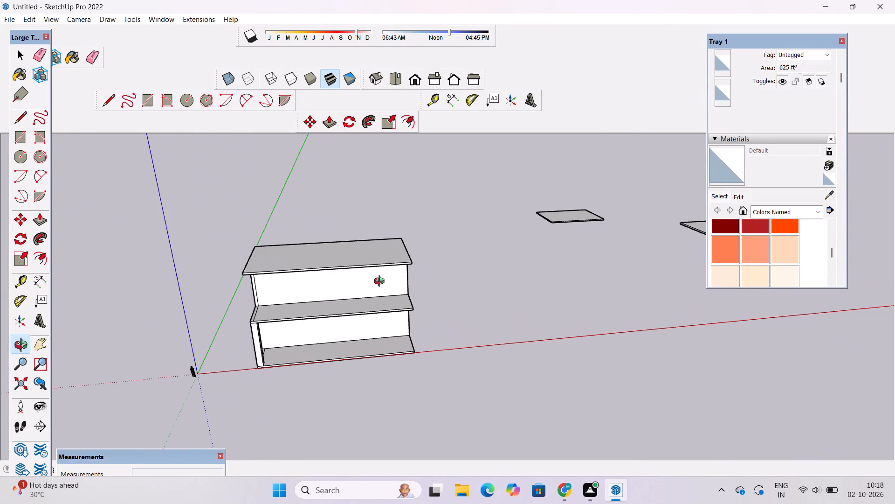
shift+drag(385, 290, 334, 285)
drag(326, 297, 329, 334)
scroll(307, 323, down, 3)
shift+drag(282, 314, 337, 298)
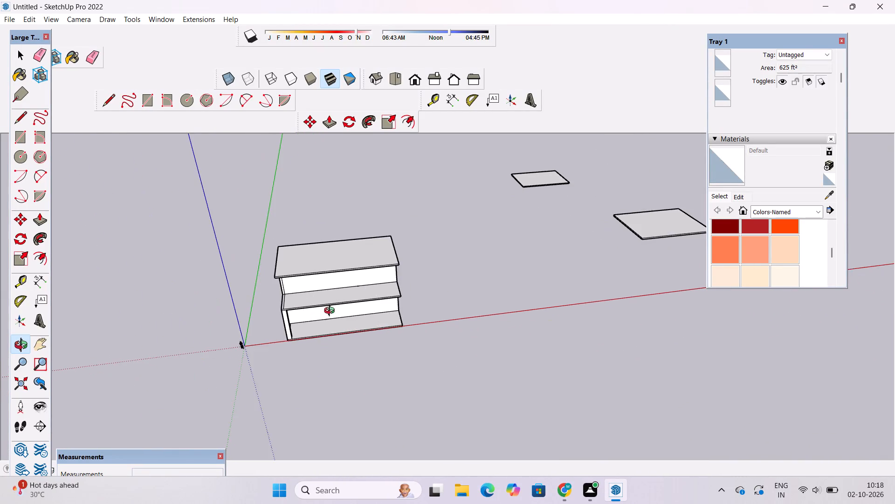
scroll(327, 324, up, 5)
scroll(558, 258, up, 3)
scroll(525, 266, down, 3)
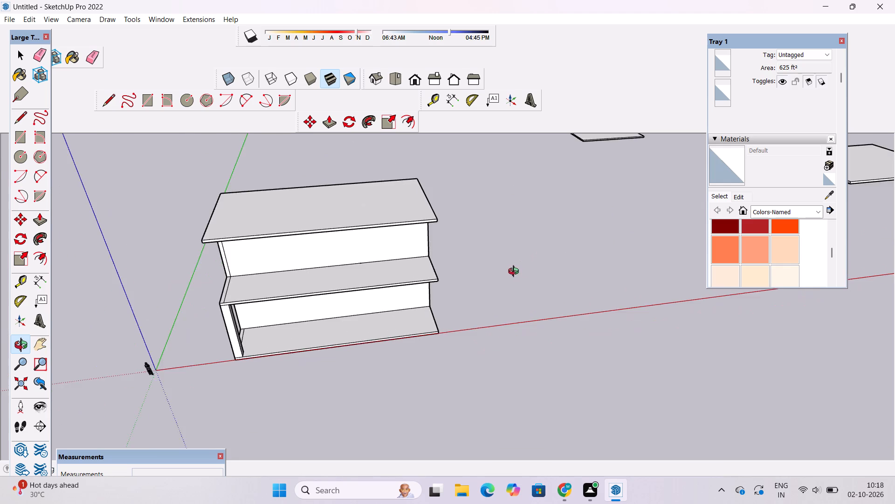
drag(503, 278, 457, 280)
scroll(447, 279, up, 5)
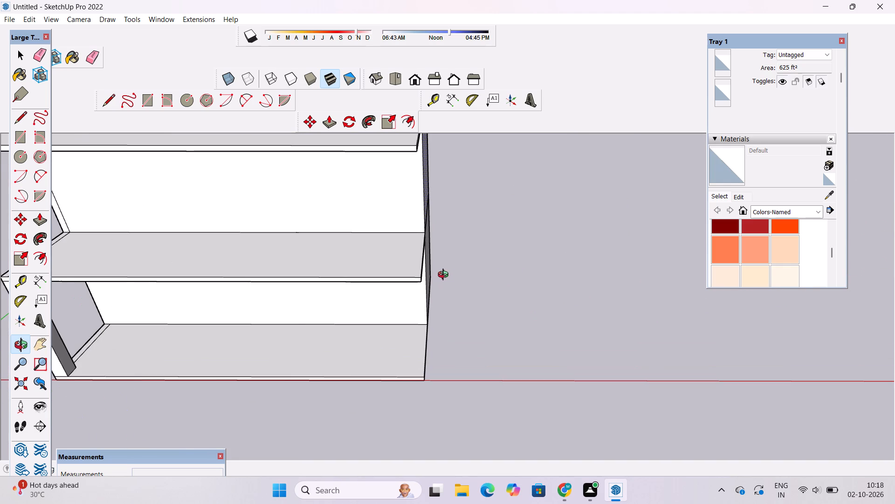
scroll(444, 275, down, 1)
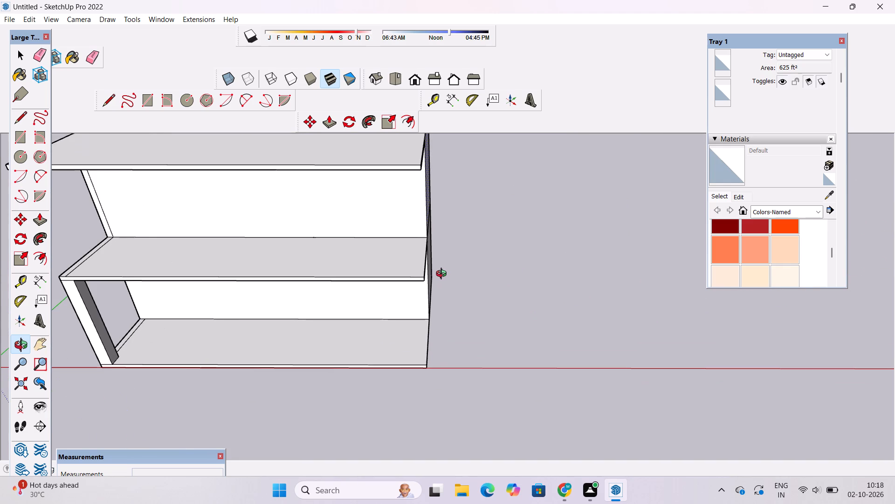
scroll(443, 275, down, 5)
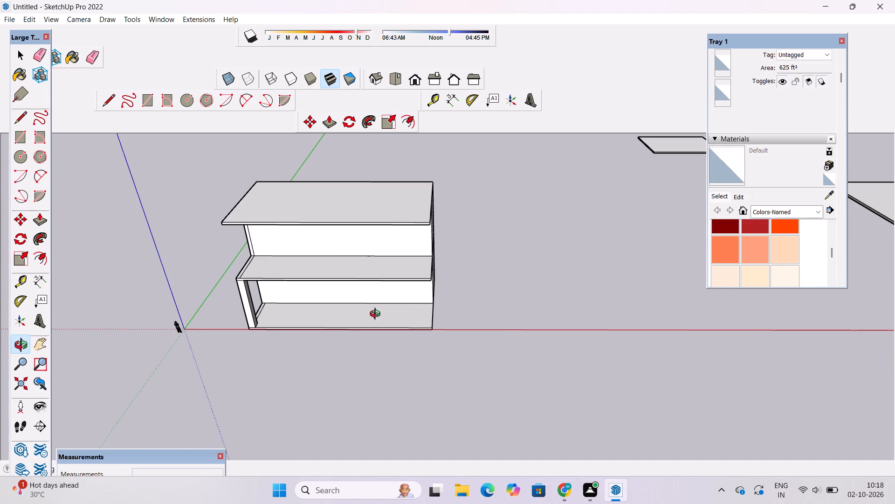
drag(371, 315, 394, 271)
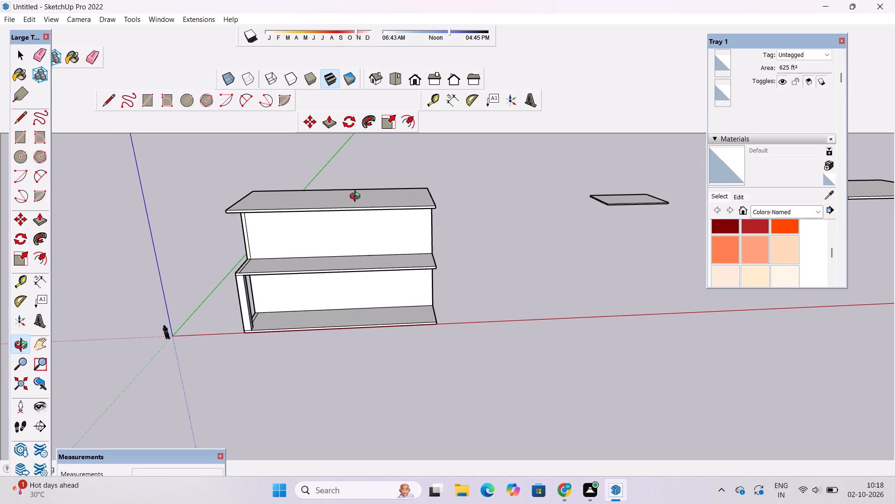
scroll(357, 197, up, 3)
drag(357, 198, 362, 216)
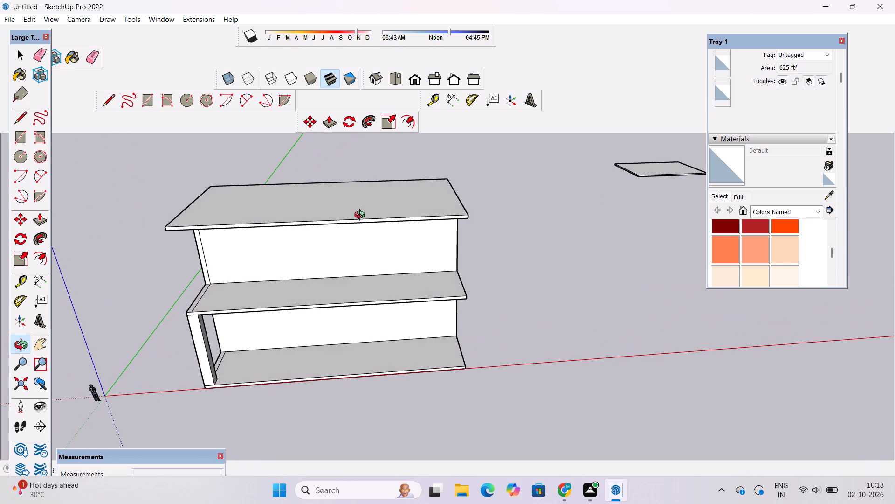
scroll(362, 216, down, 2)
drag(369, 245, 392, 287)
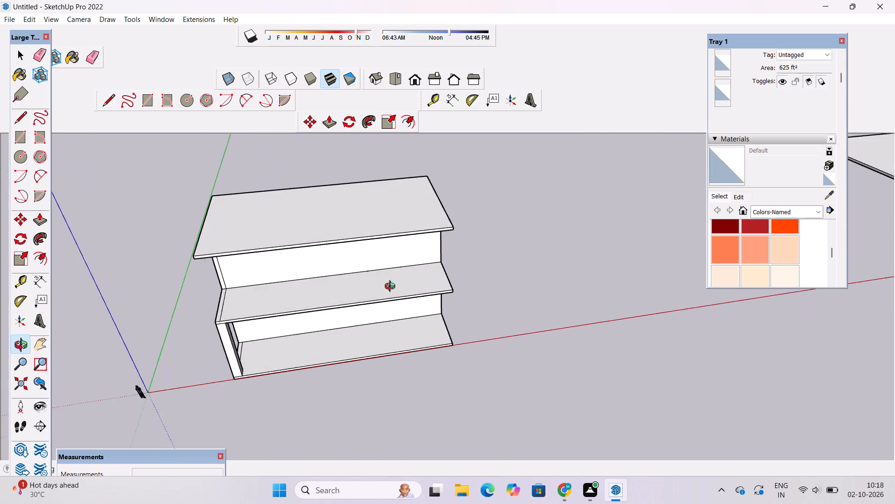
drag(392, 287, 388, 261)
scroll(383, 263, down, 3)
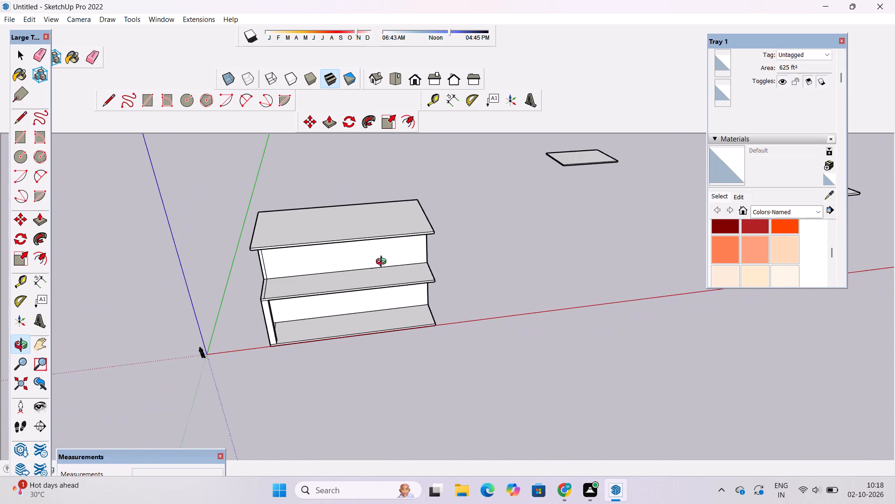
scroll(383, 263, up, 4)
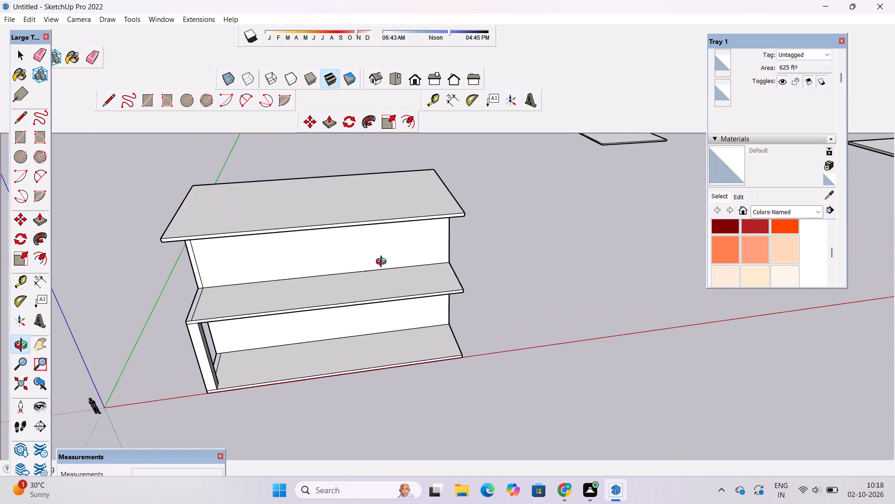
scroll(383, 263, down, 3)
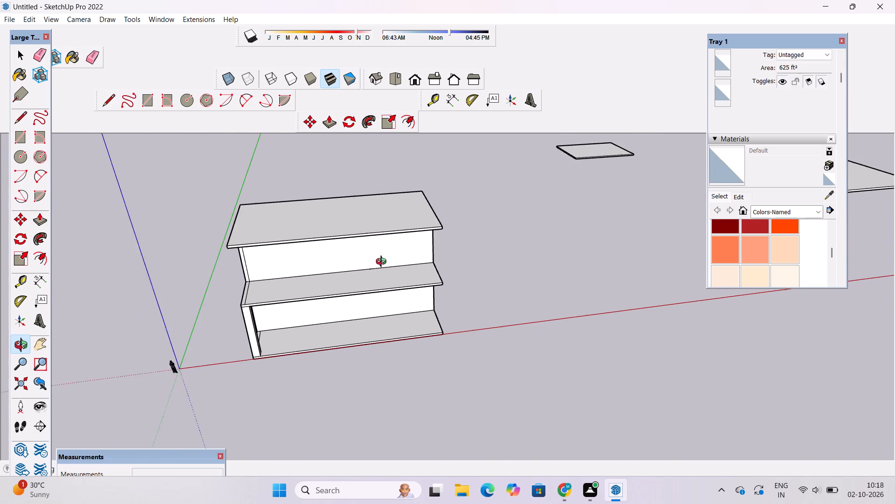
scroll(383, 263, down, 5)
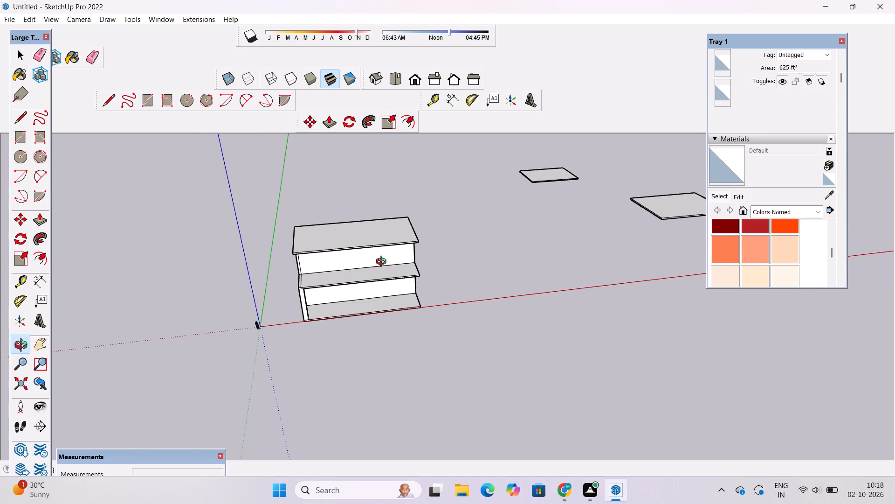
scroll(393, 294, up, 7)
shift+drag(413, 271, 406, 278)
drag(405, 279, 399, 282)
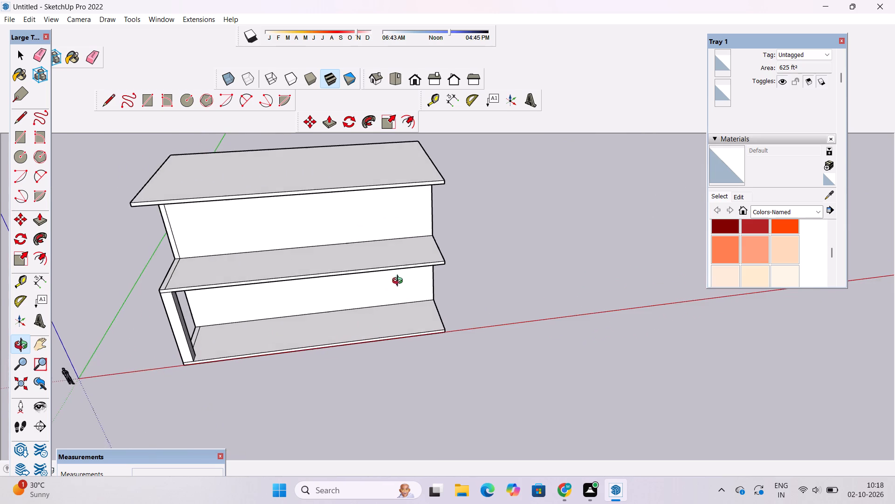
drag(399, 282, 387, 286)
scroll(386, 286, down, 5)
shift+drag(386, 284, 367, 306)
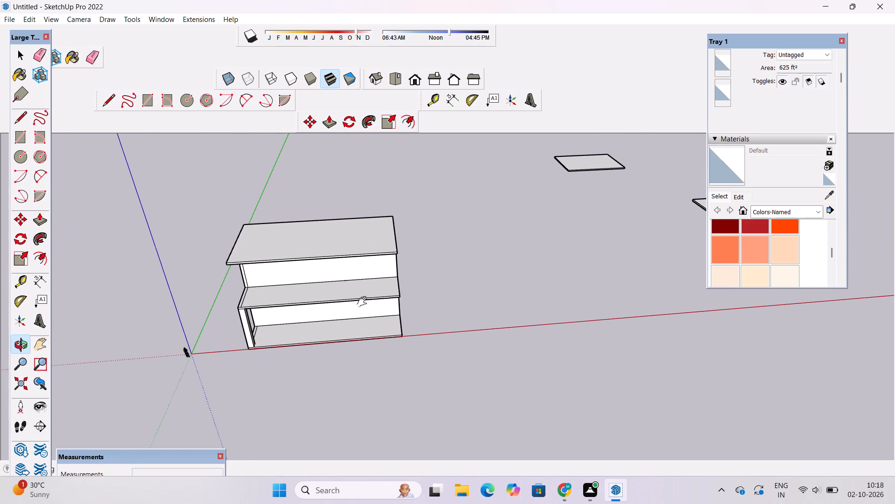
shift+scroll(364, 300, down, 3)
shift+drag(341, 296, 469, 264)
shift+drag(469, 266, 404, 283)
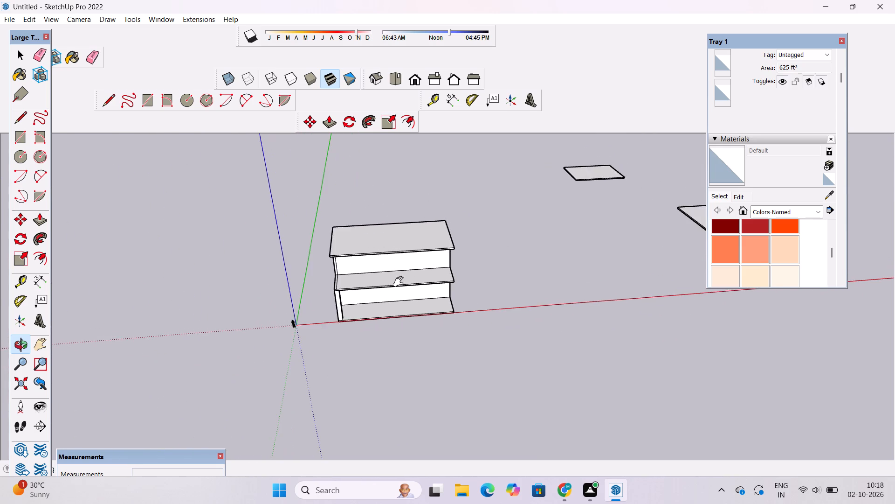
Place a guide line 1.5' inside the top slab's short edge on the corner-column side.
shift+drag(400, 280, 399, 311)
scroll(390, 283, up, 3)
drag(391, 287, 406, 343)
scroll(406, 337, up, 5)
shift+drag(403, 323, 398, 268)
drag(405, 271, 398, 297)
scroll(392, 295, down, 5)
shift+drag(394, 275, 384, 319)
scroll(379, 318, up, 2)
key(t)
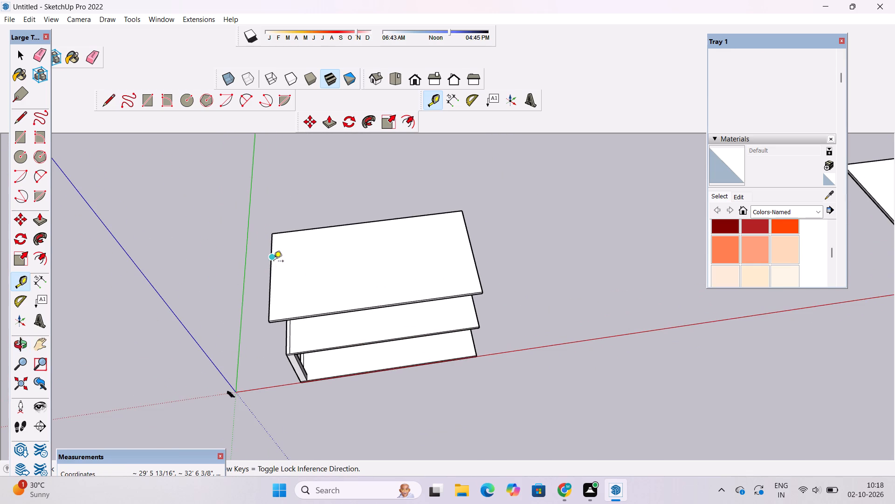
scroll(268, 262, up, 8)
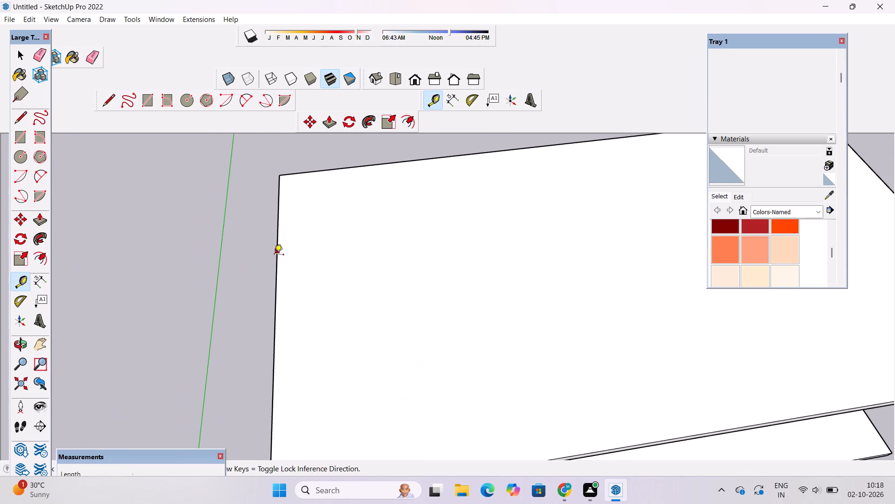
scroll(268, 297, down, 7)
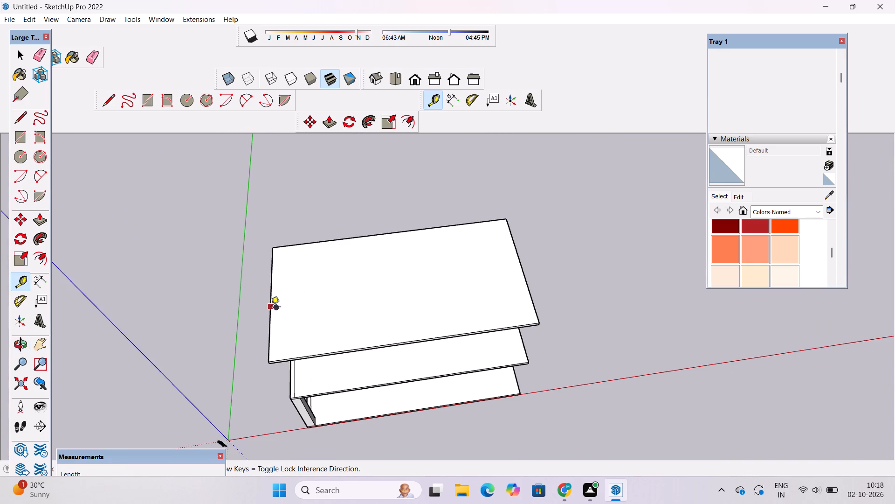
scroll(271, 308, up, 6)
click(270, 335)
scroll(289, 330, down, 6)
text(1.5')
key(Return)
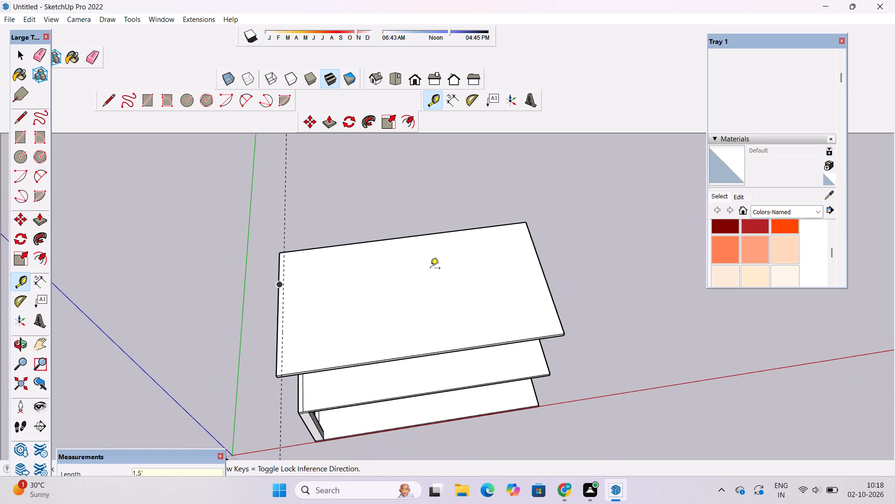
Add guide lines 1.5' inside the top slab's rear long edge and its opposite short edge.
click(408, 237)
text(1.5')
key(Return)
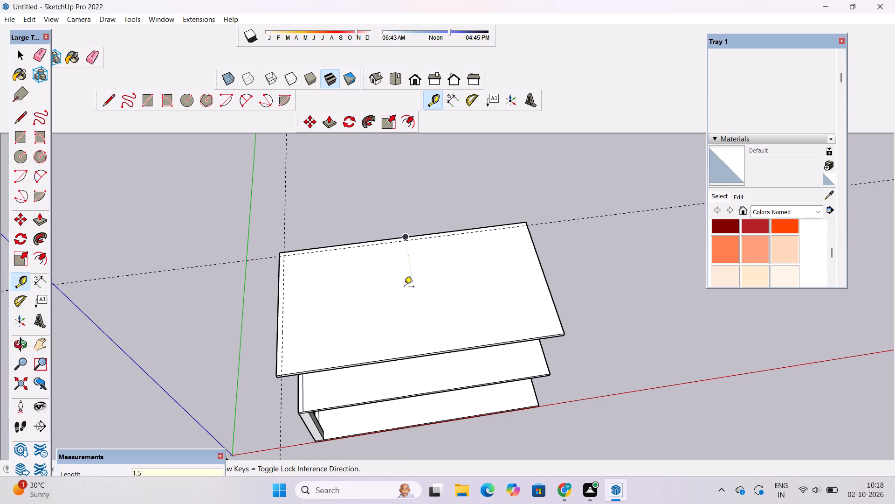
scroll(374, 302, down, 4)
scroll(481, 289, up, 4)
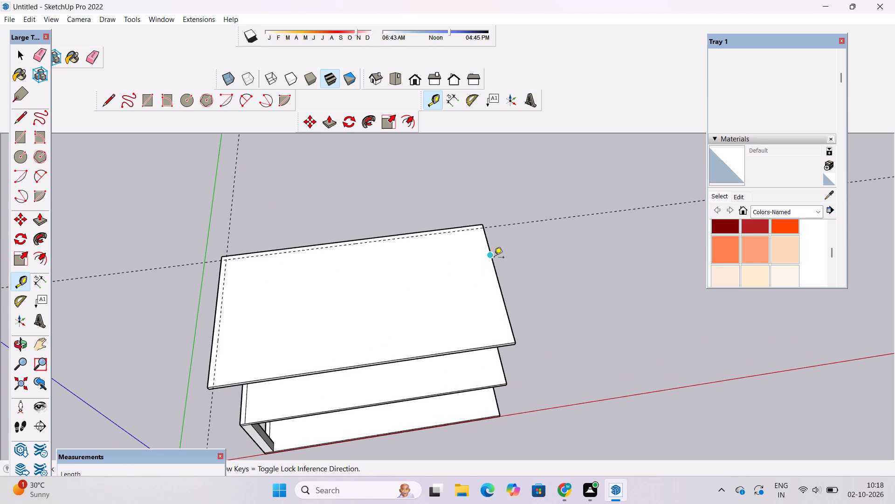
click(499, 280)
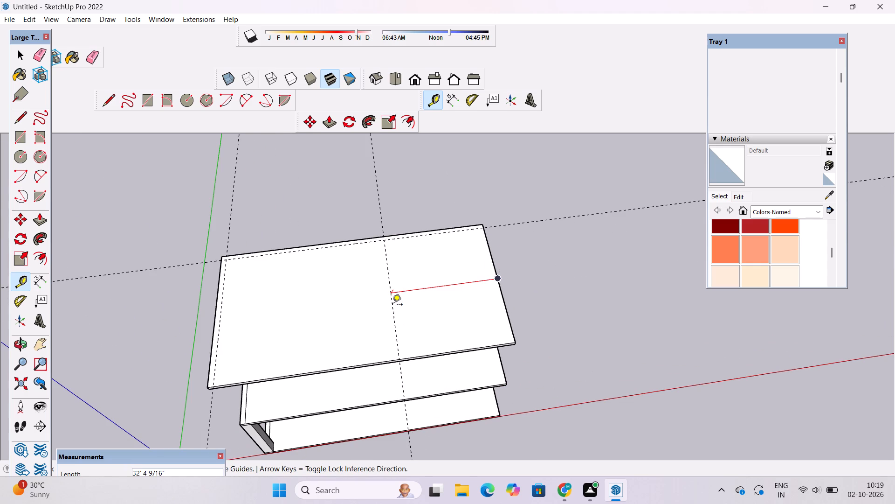
text(1.5')
key(Return)
Add a guide line 1.5' inside the top slab's front long edge.
scroll(370, 306, down, 2)
scroll(344, 362, up, 3)
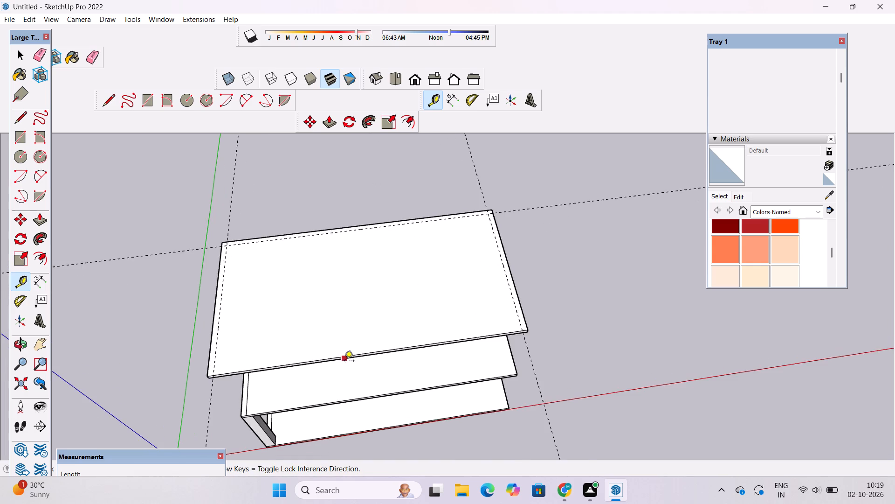
scroll(383, 350, up, 4)
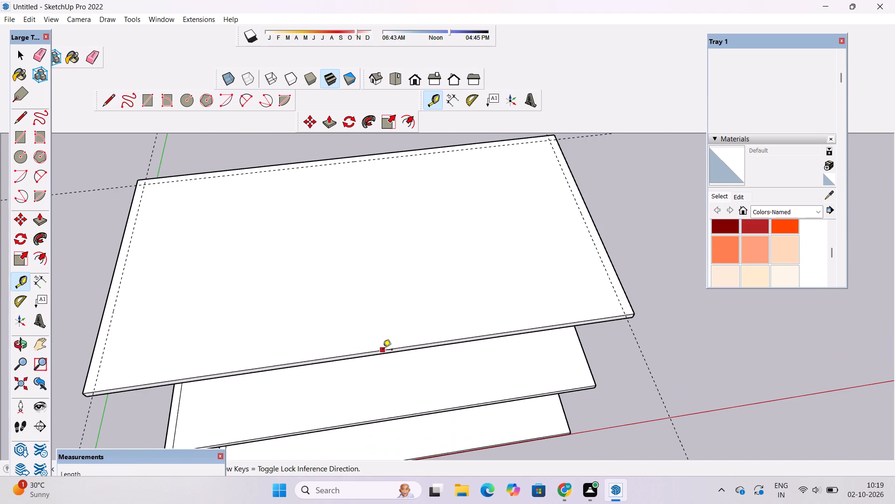
click(375, 352)
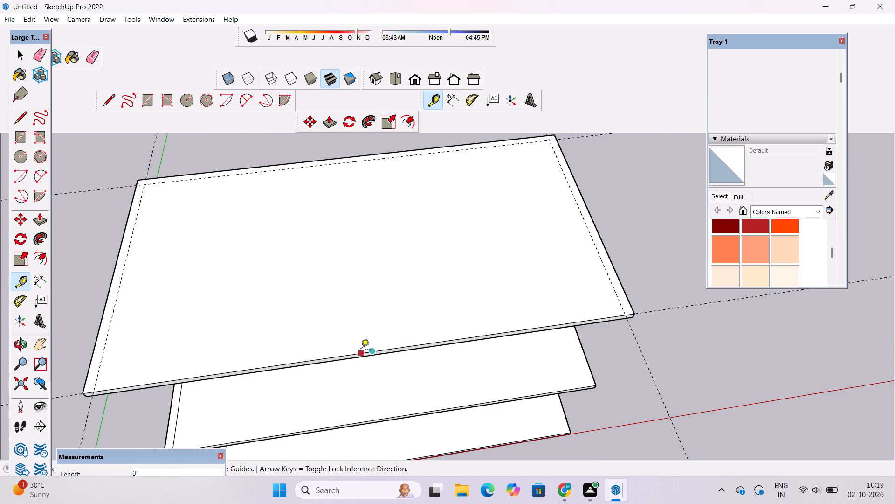
scroll(360, 350, down, 7)
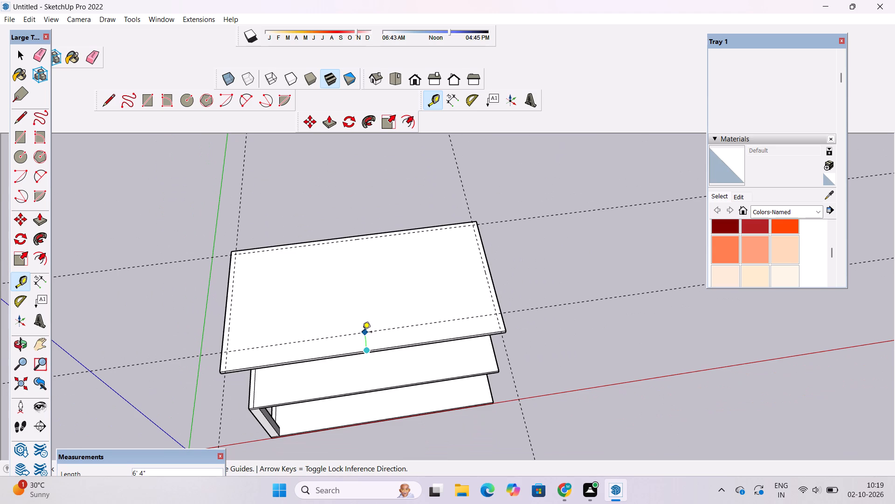
text(1.5')
key(Return)
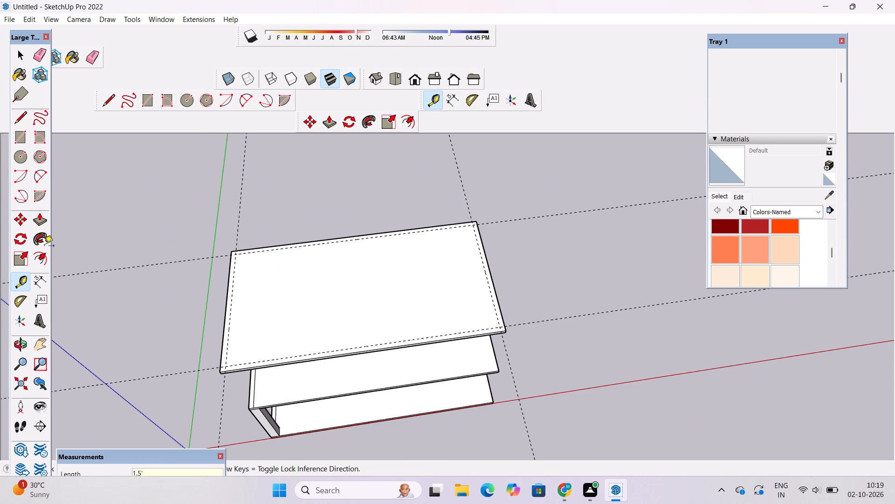
Draw a rectangle on the top slab between opposite guide intersections to outline a 1.5' border.
click(150, 102)
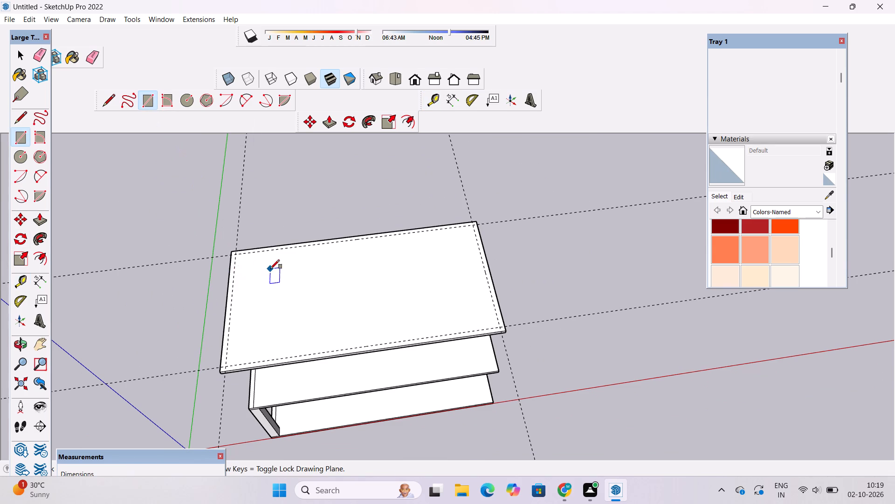
scroll(270, 269, up, 10)
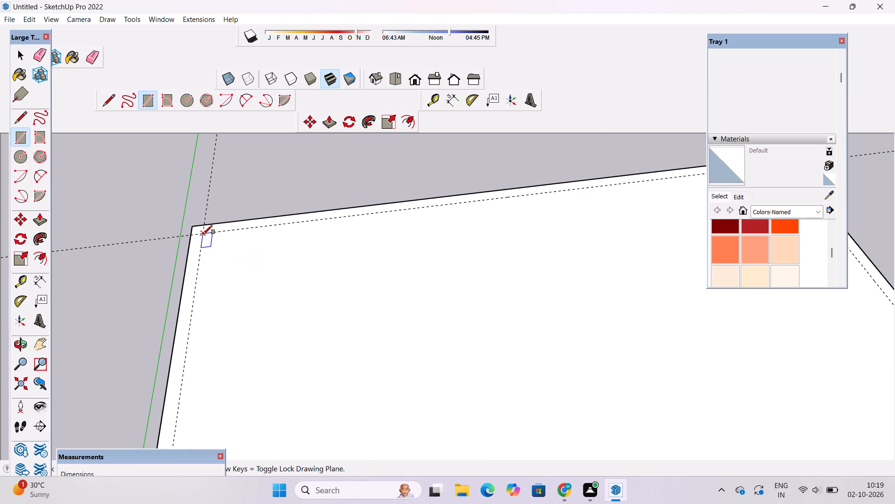
click(203, 234)
scroll(192, 238, down, 16)
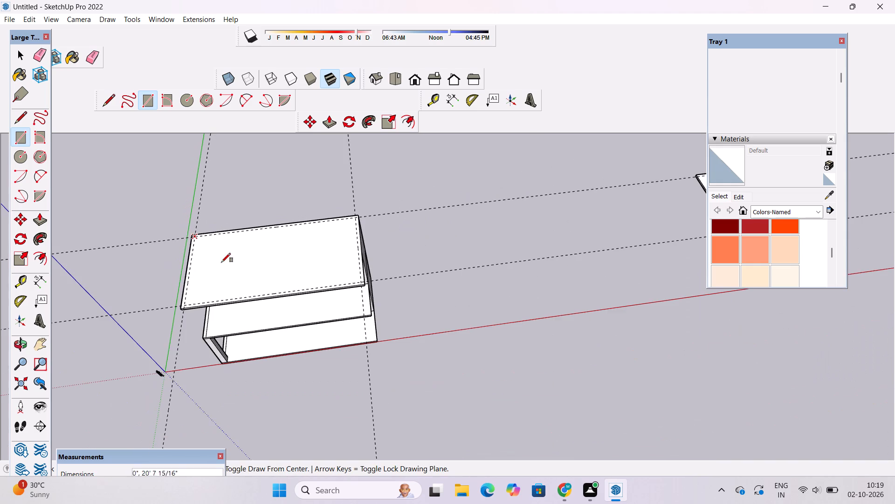
scroll(334, 291, up, 11)
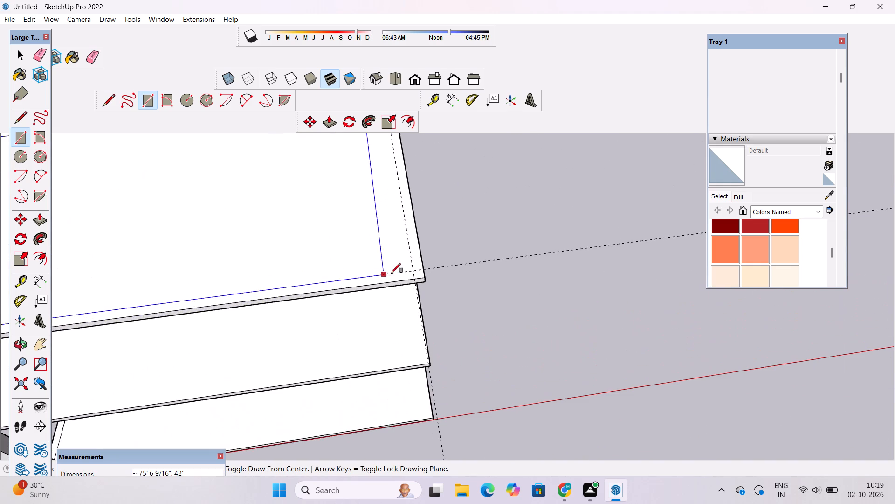
click(413, 270)
scroll(370, 318, down, 6)
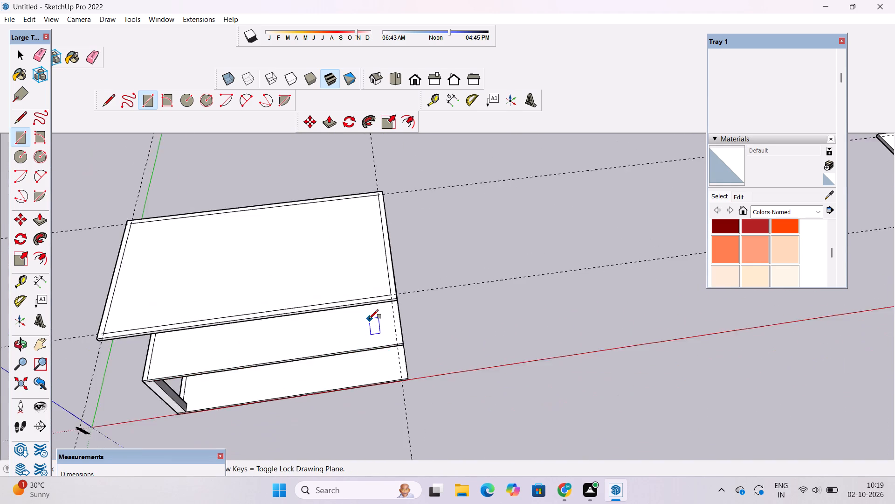
scroll(369, 319, down, 4)
Erase the four guide lines around the top slab, keeping the inset rectangle.
key(space)
text(o)
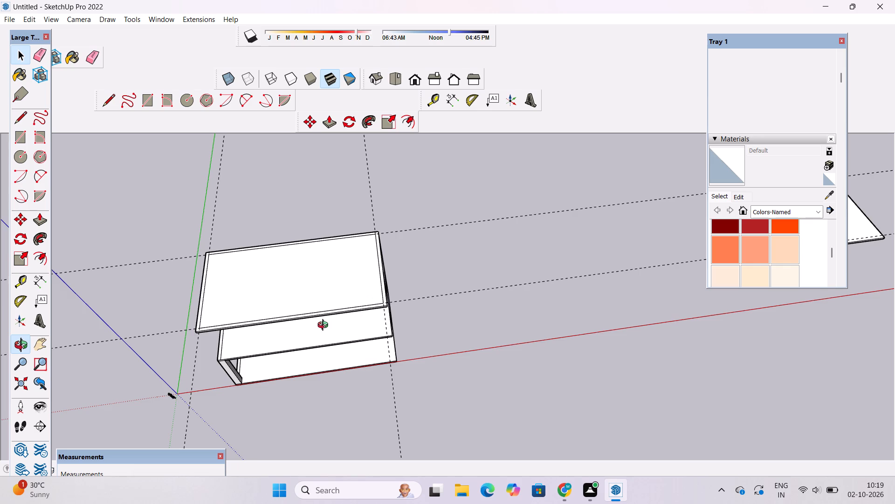
scroll(312, 326, up, 3)
shift+drag(254, 326, 313, 328)
shift+scroll(313, 328, down, 5)
shift+drag(268, 318, 301, 315)
shift+drag(298, 316, 282, 329)
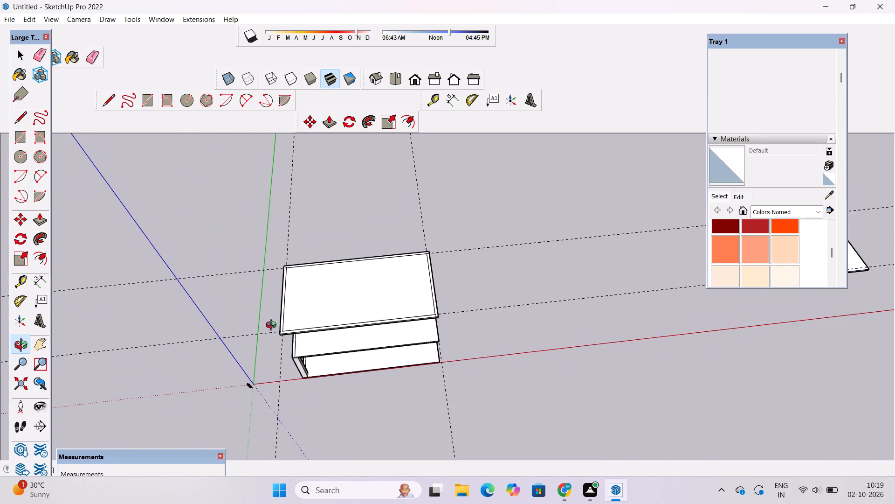
scroll(272, 324, up, 6)
shift+drag(269, 320, 287, 302)
shift+scroll(287, 302, down, 5)
shift+click(287, 307)
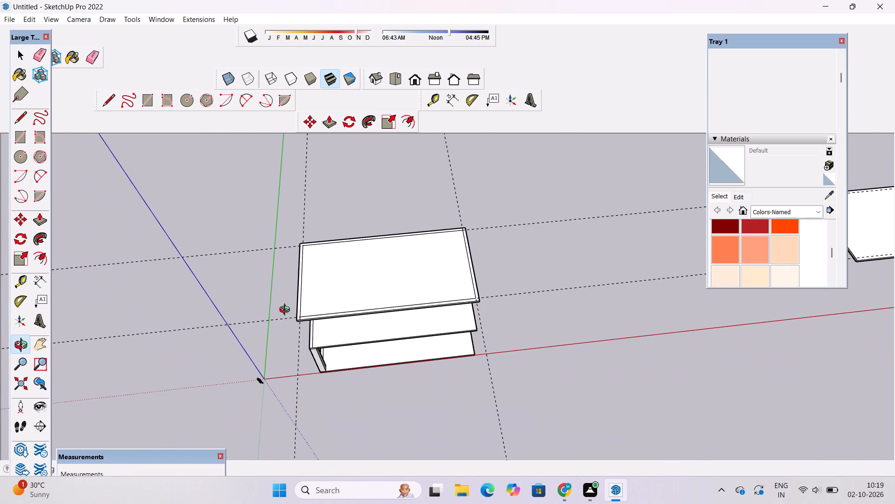
key(e)
scroll(248, 246, up, 3)
drag(248, 245, 249, 254)
drag(317, 210, 322, 213)
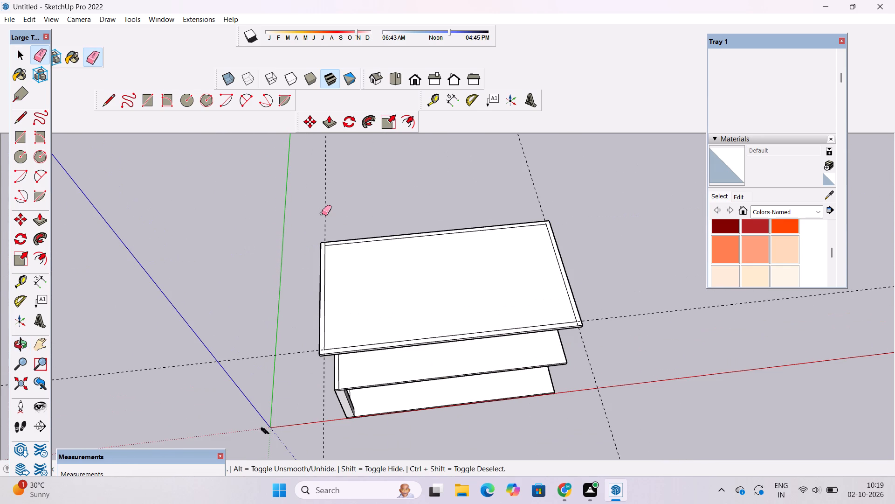
drag(322, 213, 325, 217)
drag(241, 304, 245, 365)
scroll(188, 289, down, 6)
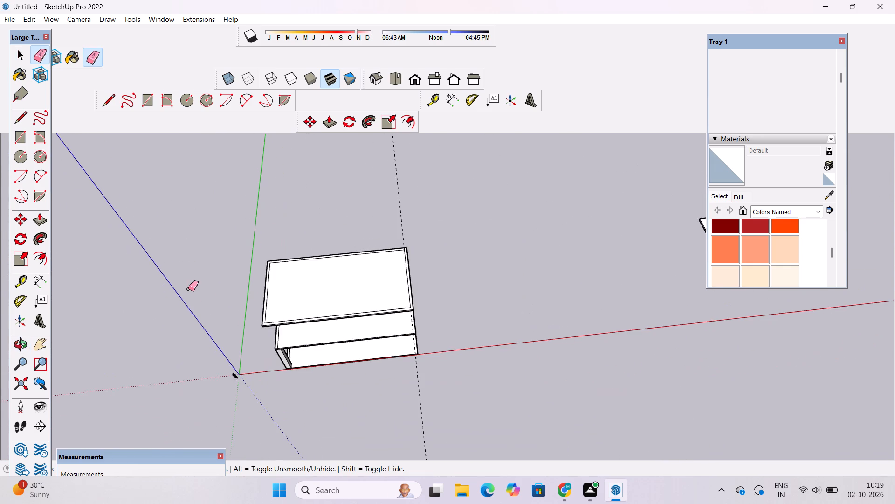
scroll(188, 289, down, 1)
scroll(355, 257, up, 5)
drag(401, 215, 406, 227)
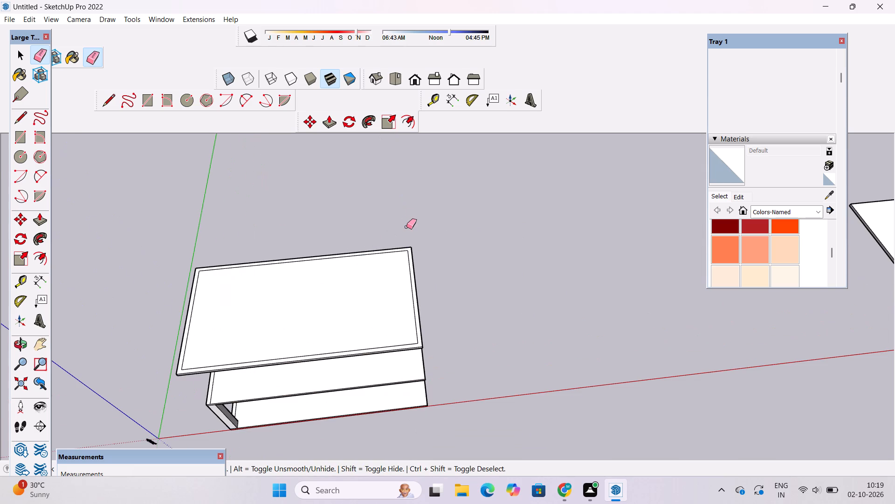
Examine the bordered top slab, the two levels and the corner column's base from several angles and distances.
key(o)
scroll(404, 244, down, 6)
drag(359, 315, 352, 271)
scroll(318, 319, up, 3)
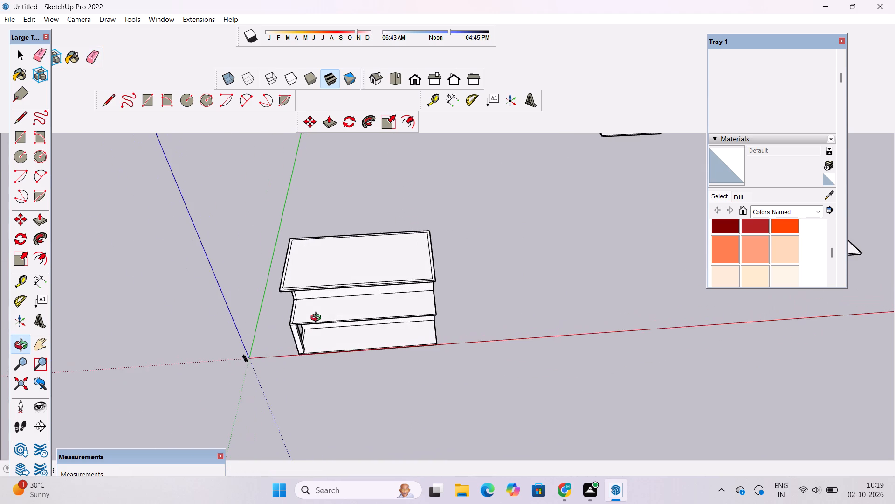
shift+drag(317, 318, 334, 278)
drag(353, 300, 369, 250)
scroll(371, 245, up, 4)
drag(386, 270, 368, 259)
shift+drag(371, 282, 365, 329)
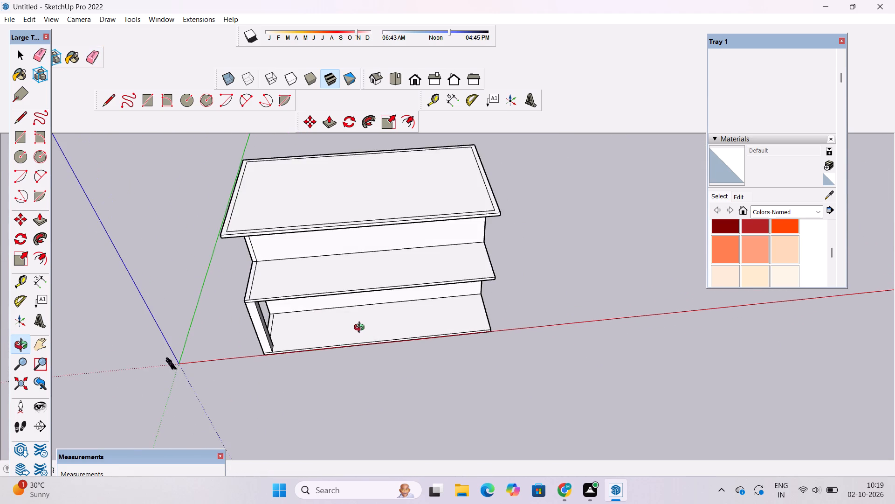
scroll(361, 322, up, 4)
scroll(361, 322, down, 5)
shift+drag(371, 315, 320, 310)
scroll(320, 310, down, 4)
scroll(396, 244, up, 1)
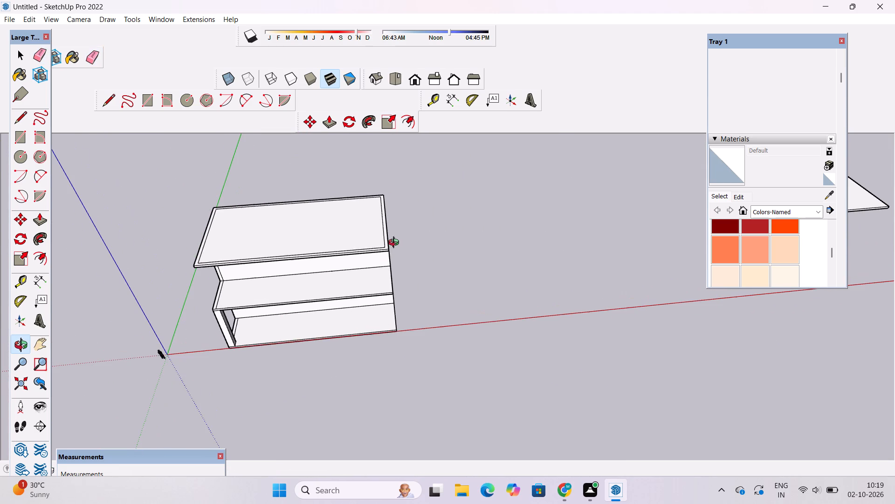
drag(385, 255, 384, 268)
scroll(326, 257, up, 5)
scroll(237, 240, down, 6)
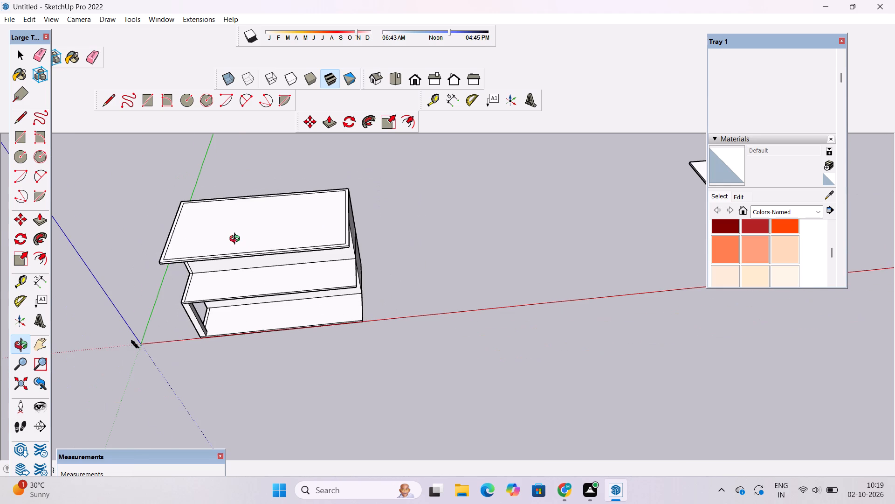
shift+drag(241, 243, 294, 252)
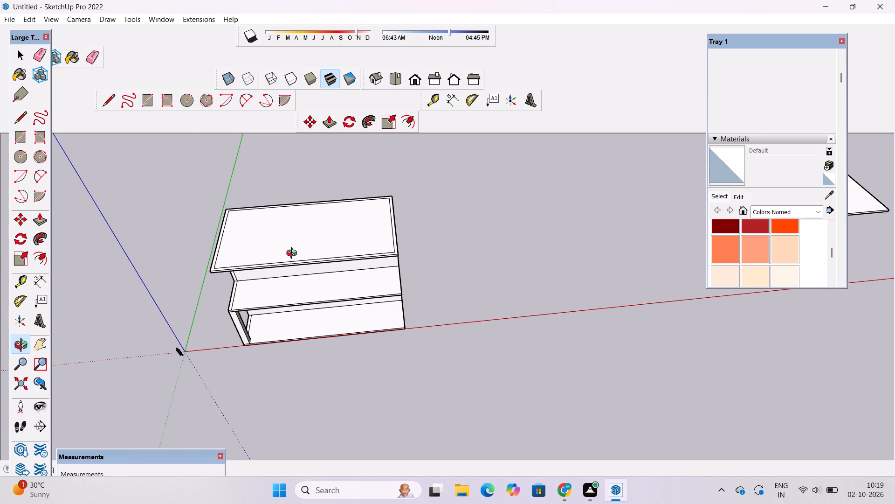
scroll(294, 254, down, 4)
scroll(294, 254, up, 2)
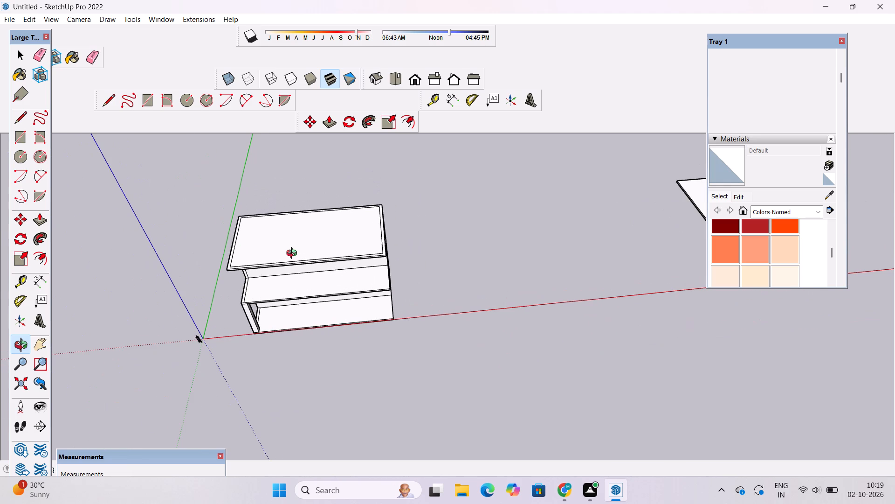
shift+drag(291, 261, 299, 261)
shift+drag(299, 261, 328, 258)
scroll(310, 298, up, 10)
shift+drag(245, 347, 263, 290)
scroll(263, 302, down, 2)
shift+drag(277, 331, 277, 324)
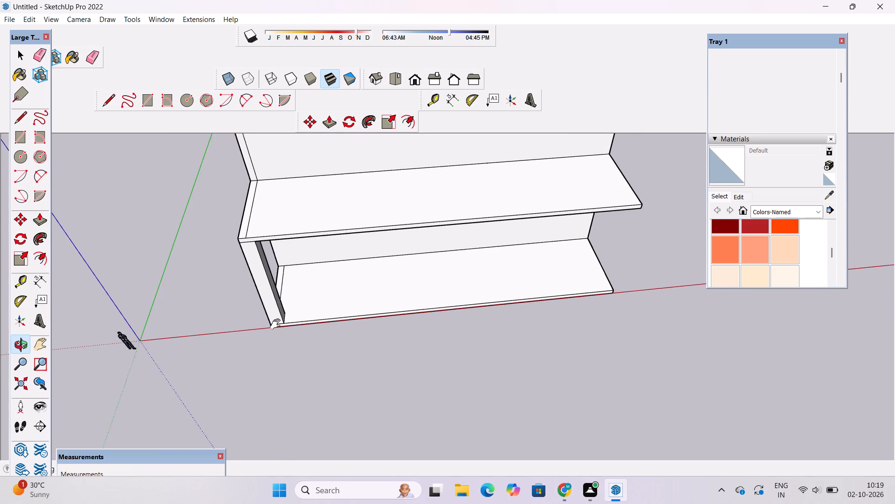
shift+drag(277, 324, 291, 245)
scroll(293, 246, up, 2)
drag(294, 244, 279, 325)
scroll(275, 308, down, 4)
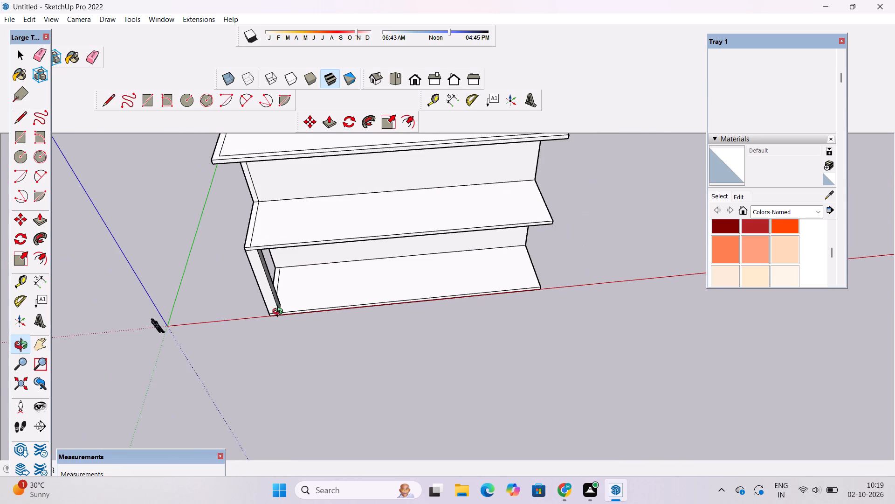
drag(280, 313, 296, 266)
scroll(292, 287, up, 5)
shift+drag(291, 288, 282, 251)
scroll(277, 257, down, 3)
drag(270, 294, 272, 315)
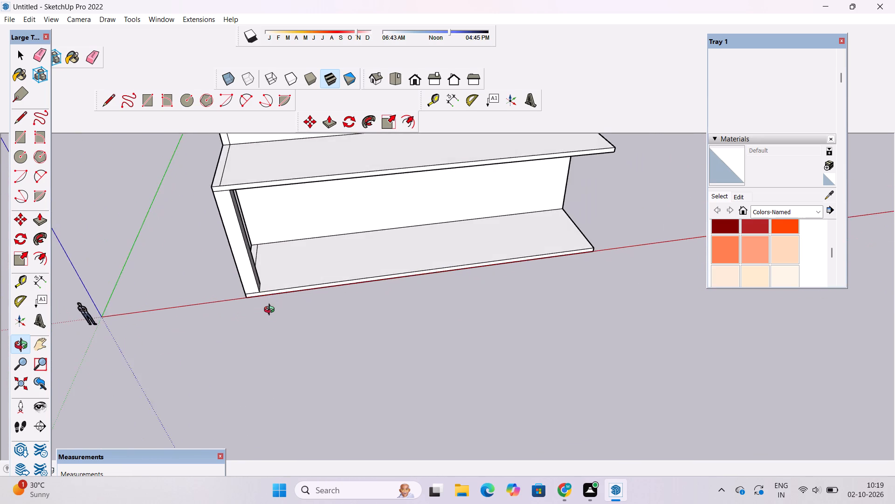
Copy the four base edges of the corner column about 9' 4" along the red axis, clear of the building.
scroll(270, 302, up, 9)
shift+drag(268, 299, 261, 315)
scroll(257, 315, up, 6)
key(space)
scroll(194, 287, up, 2)
click(194, 287)
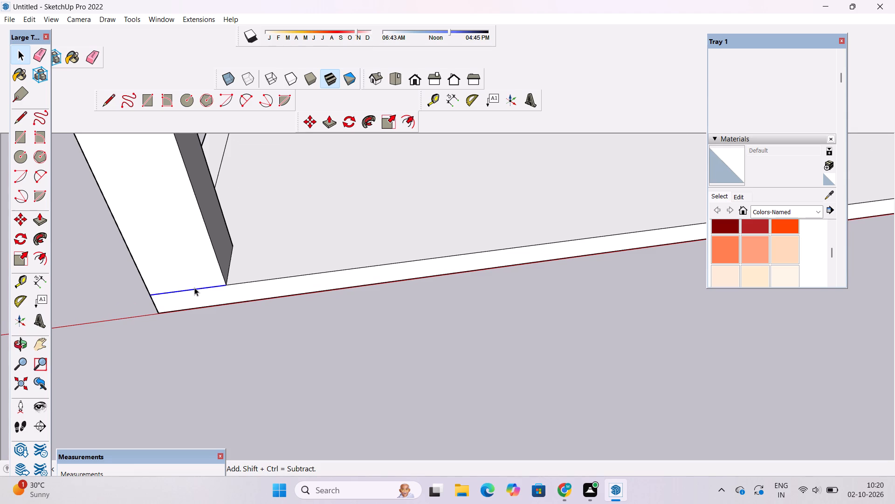
ctrl+scroll(212, 285, up, 8)
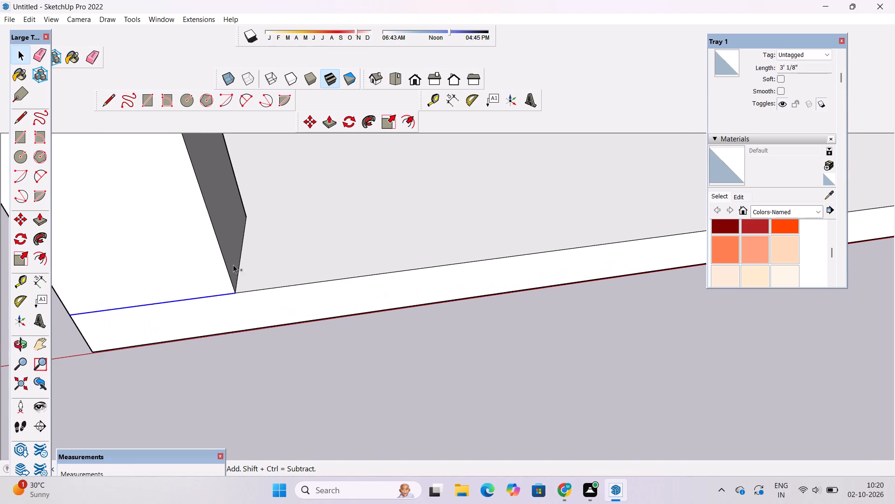
ctrl+click(240, 259)
key(o)
scroll(240, 259, down, 10)
drag(215, 278, 344, 246)
scroll(352, 243, down, 5)
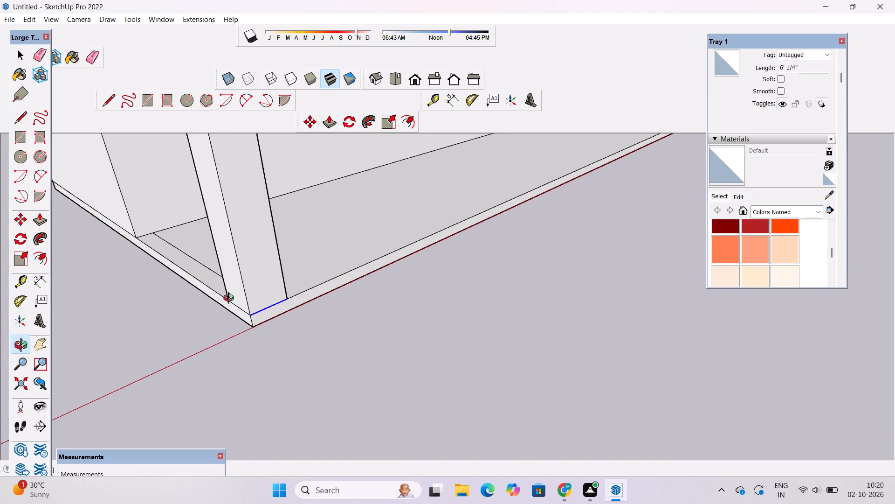
drag(226, 302, 357, 287)
scroll(334, 301, down, 5)
shift+drag(333, 301, 311, 280)
drag(300, 284, 386, 273)
scroll(343, 289, up, 3)
shift+drag(337, 303, 344, 249)
scroll(345, 246, down, 6)
drag(293, 292, 392, 308)
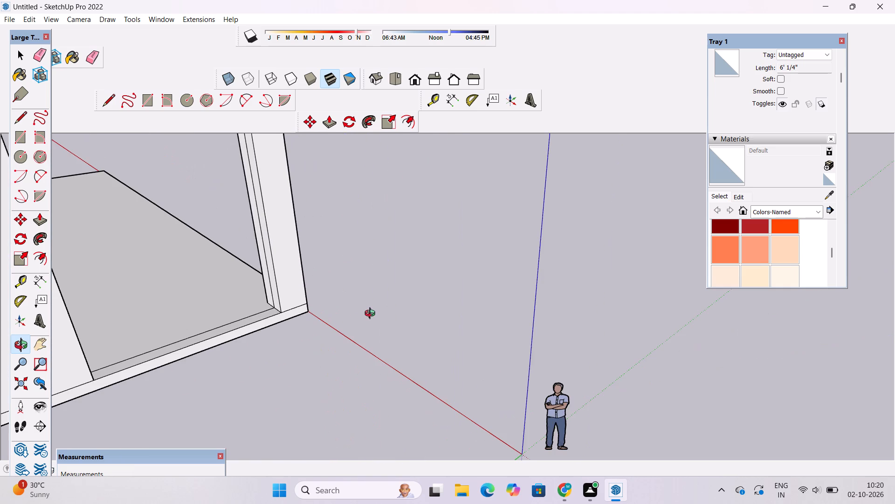
scroll(351, 315, up, 1)
scroll(323, 305, down, 4)
shift+drag(306, 313, 364, 348)
scroll(364, 342, up, 1)
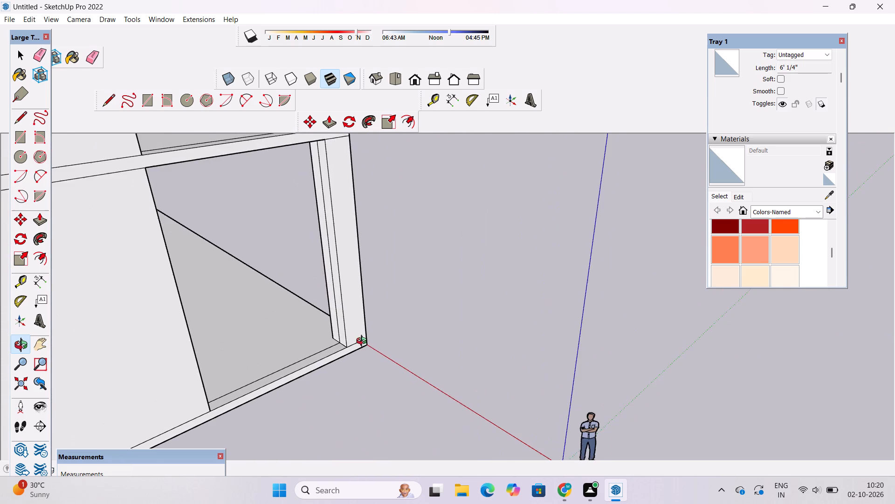
scroll(364, 342, up, 1)
shift+drag(360, 341, 356, 313)
scroll(354, 318, up, 3)
key(space)
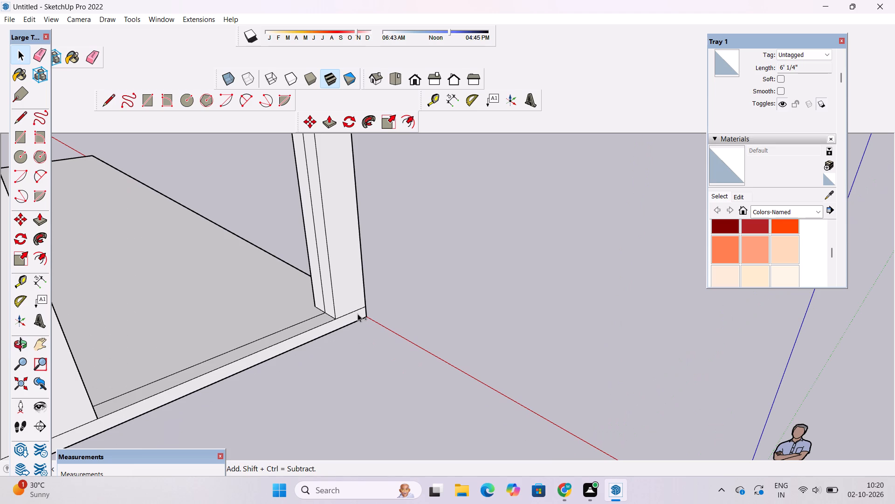
ctrl+click(358, 309)
ctrl+scroll(328, 313, up, 2)
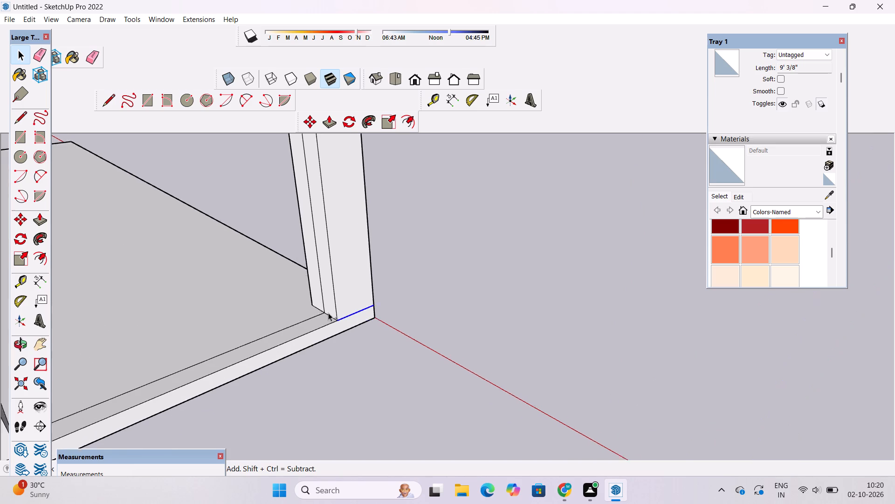
ctrl+scroll(328, 313, up, 9)
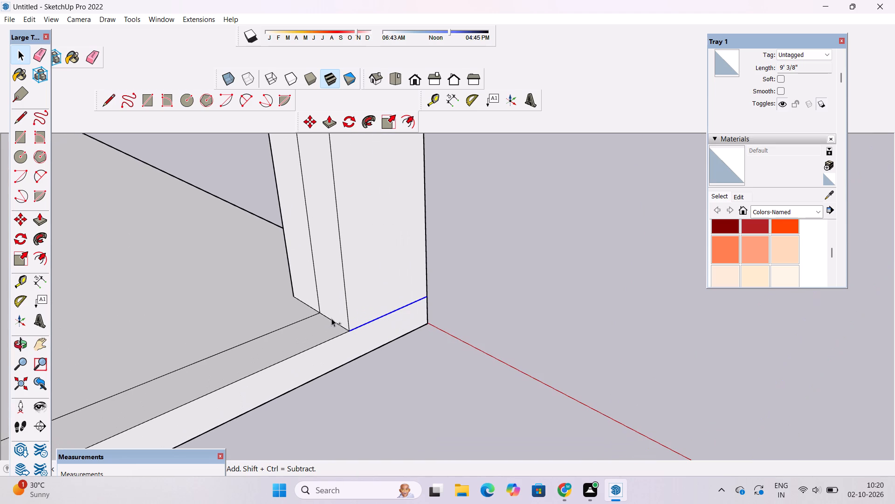
ctrl+click(331, 322)
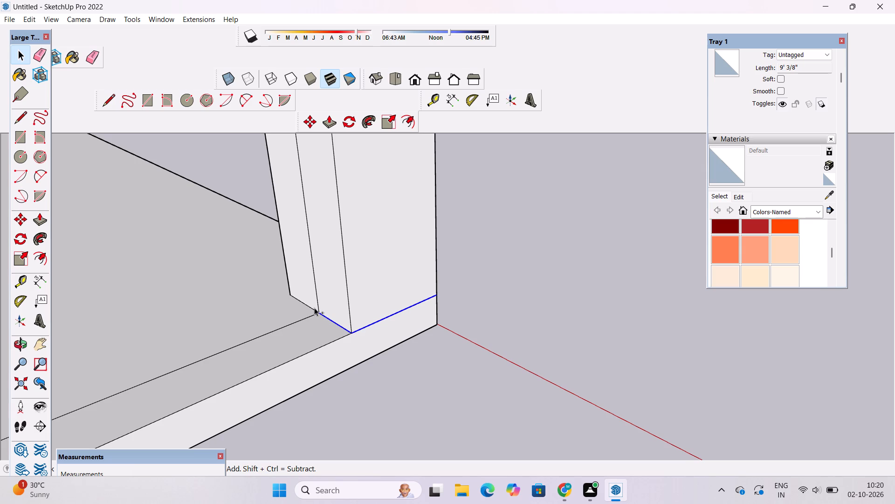
ctrl+click(314, 308)
ctrl+scroll(202, 306, down, 7)
key(m)
scroll(215, 298, down, 5)
scroll(291, 296, up, 3)
click(292, 301)
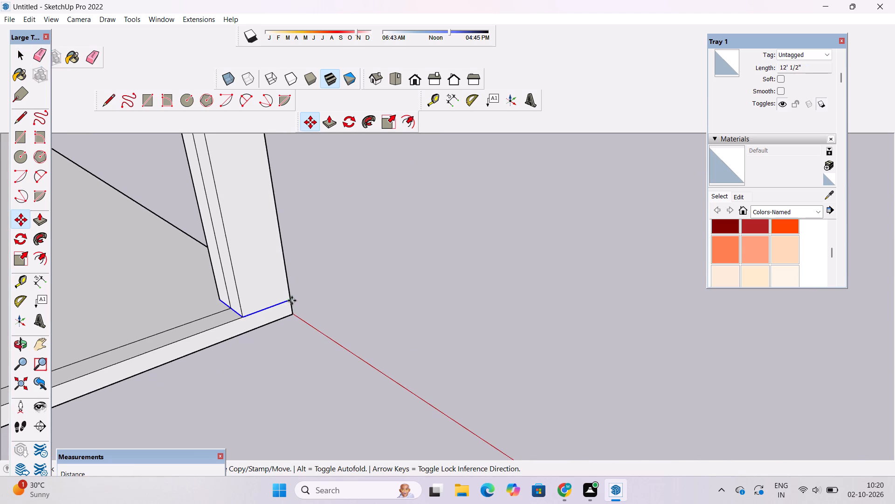
scroll(327, 318, down, 5)
click(363, 343)
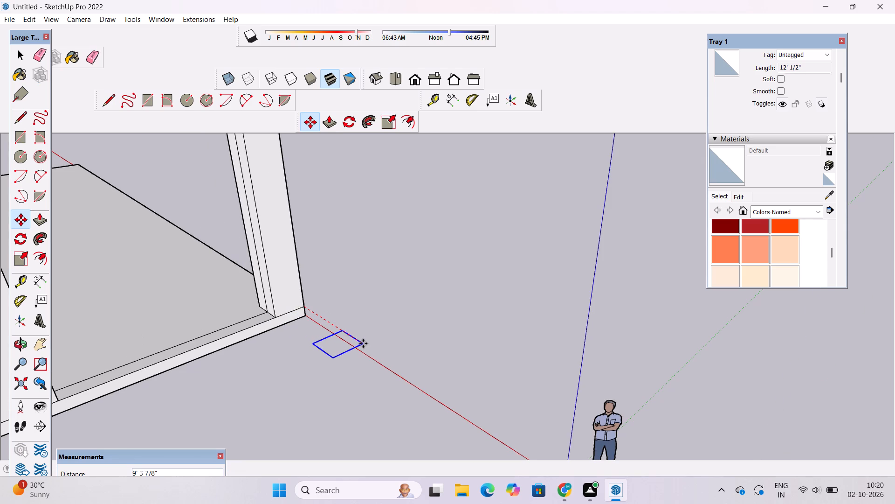
key(space)
Erase the extra vertical line running up the inner side face of the ground-level corner column.
text(o)
scroll(271, 315, down, 6)
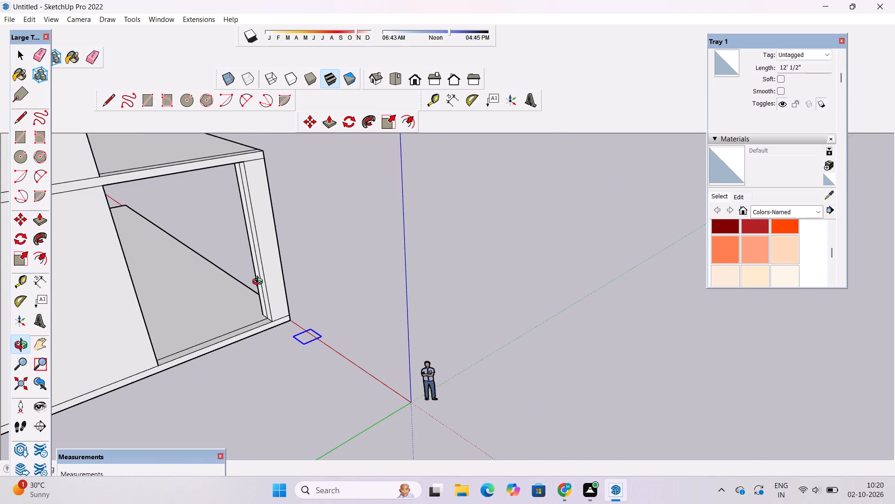
scroll(249, 178, up, 5)
click(90, 53)
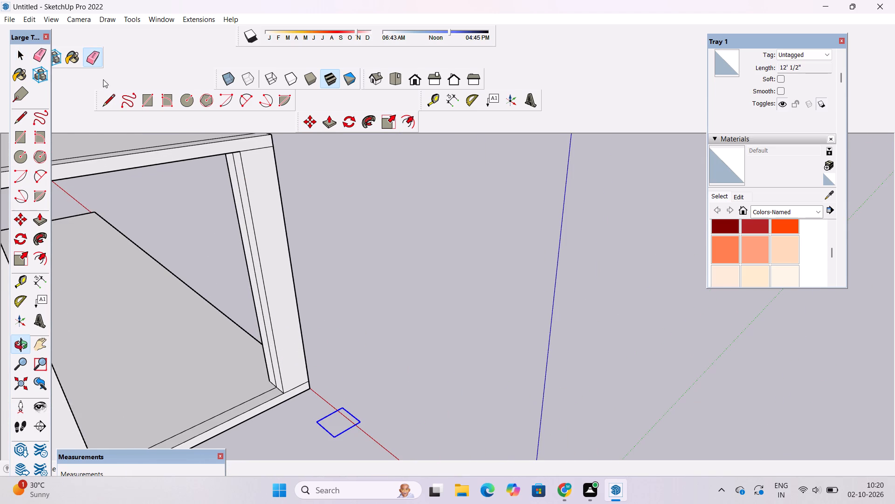
scroll(244, 313, up, 7)
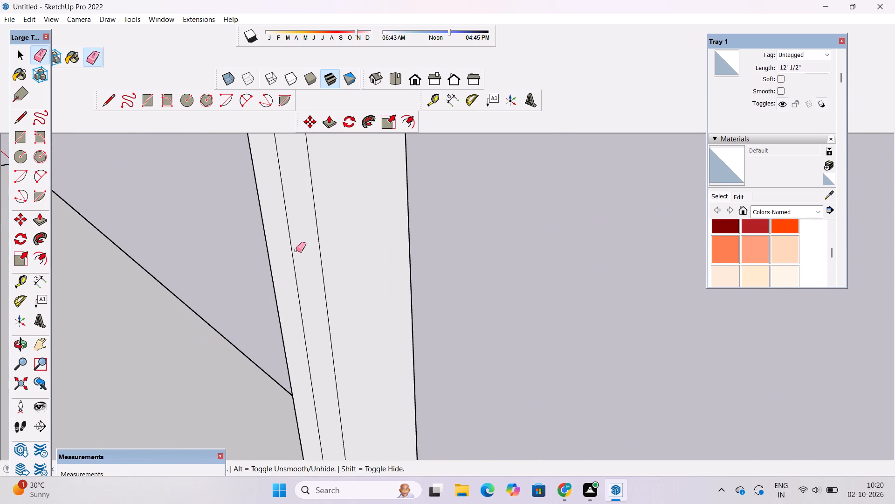
drag(297, 249, 290, 273)
scroll(249, 275, down, 4)
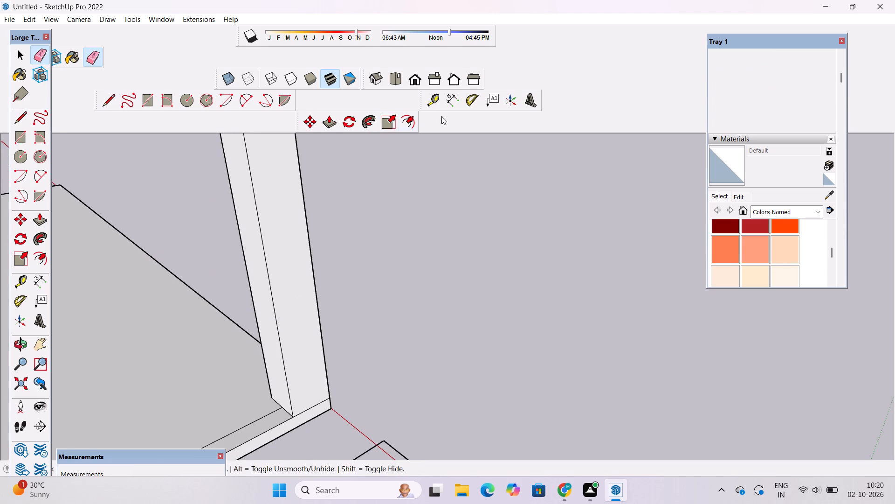
Examine the building's levels, the cleaned corner column, the copied square outline and the middle slab's front corner.
click(23, 345)
scroll(186, 332, down, 3)
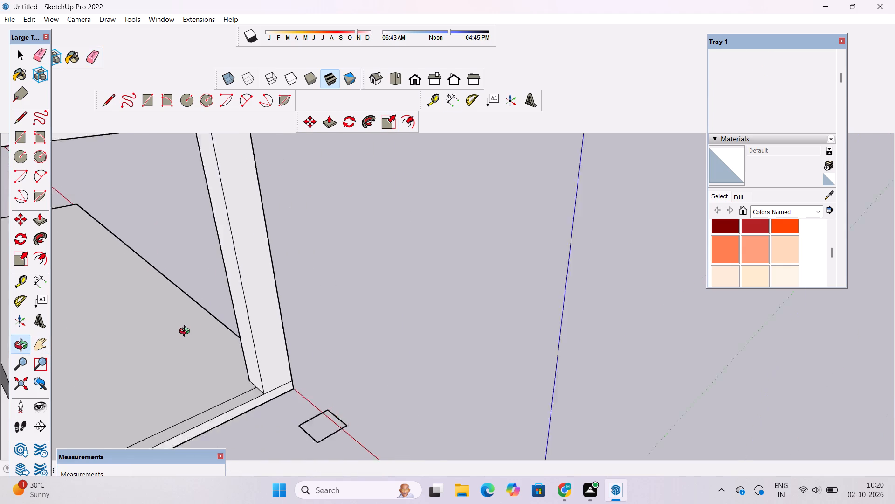
scroll(186, 332, down, 4)
drag(389, 324, 110, 352)
scroll(253, 325, down, 4)
drag(471, 260, 367, 285)
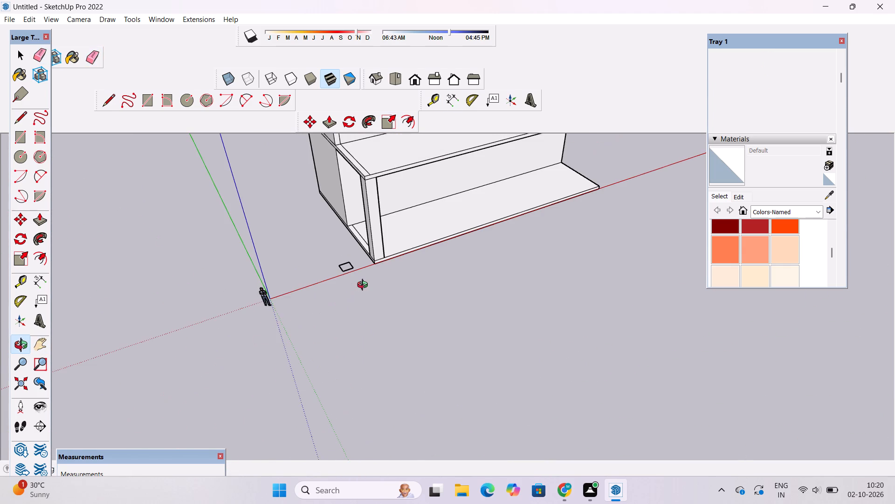
drag(406, 280, 322, 299)
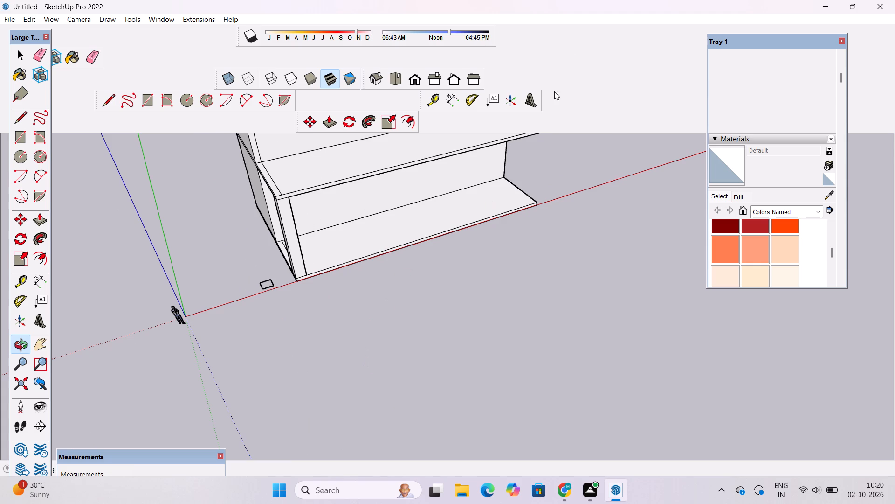
scroll(571, 256, down, 8)
shift+drag(536, 231, 558, 292)
scroll(557, 290, up, 4)
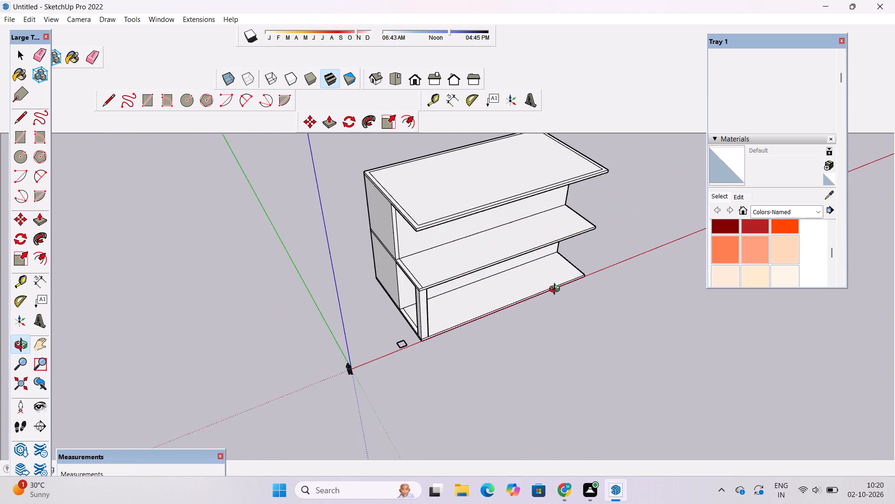
drag(580, 282, 431, 304)
drag(427, 304, 426, 281)
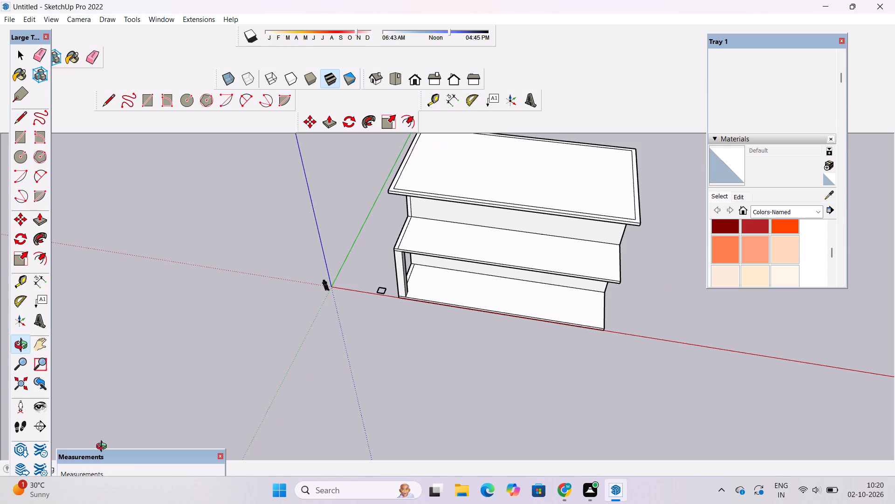
scroll(279, 323, down, 2)
drag(272, 338, 320, 348)
scroll(401, 278, up, 4)
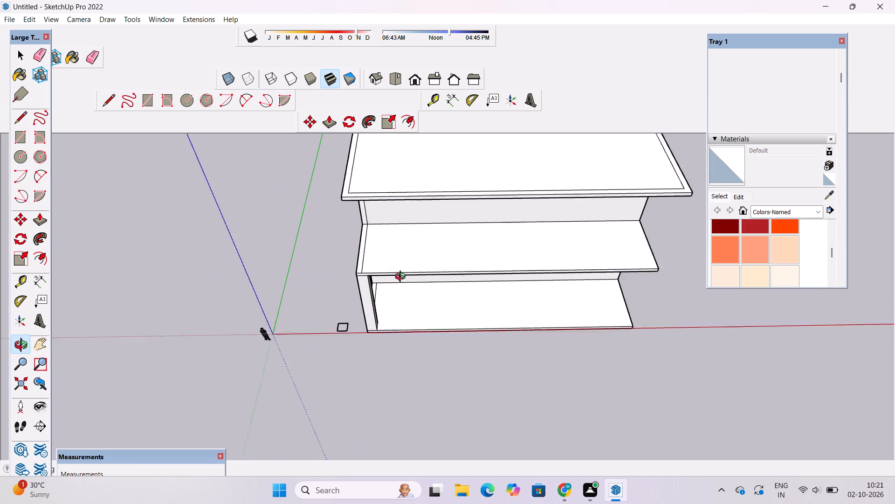
scroll(402, 278, up, 1)
shift+drag(374, 270, 344, 273)
scroll(341, 276, up, 5)
drag(332, 296, 398, 310)
scroll(378, 313, up, 3)
drag(378, 317, 268, 298)
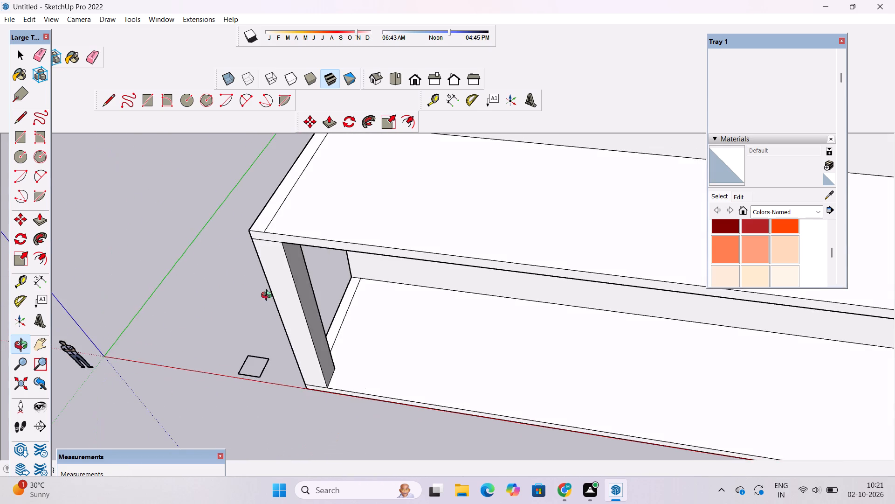
scroll(268, 296, down, 6)
drag(276, 288, 312, 317)
shift+drag(310, 321, 304, 287)
drag(248, 273, 269, 314)
scroll(266, 306, up, 9)
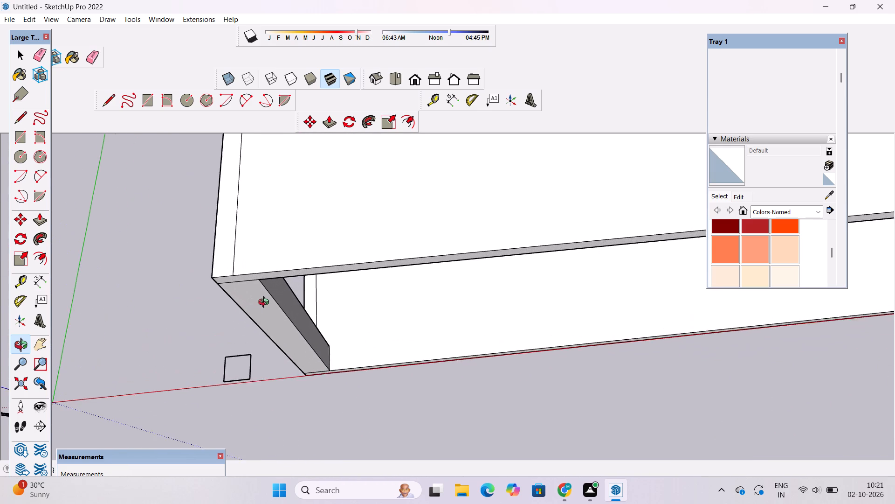
shift+drag(241, 300, 283, 291)
drag(275, 277, 280, 270)
shift+click(280, 270)
scroll(279, 271, up, 4)
shift+click(279, 271)
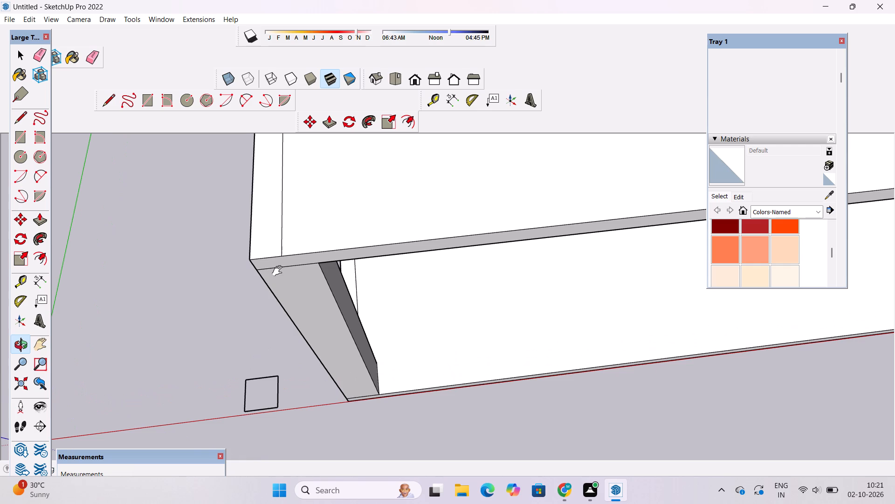
shift+scroll(280, 275, down, 3)
shift+drag(277, 277, 268, 292)
Trace along one edge of the copied square outline with the Line tool to fill it with a face.
key(space)
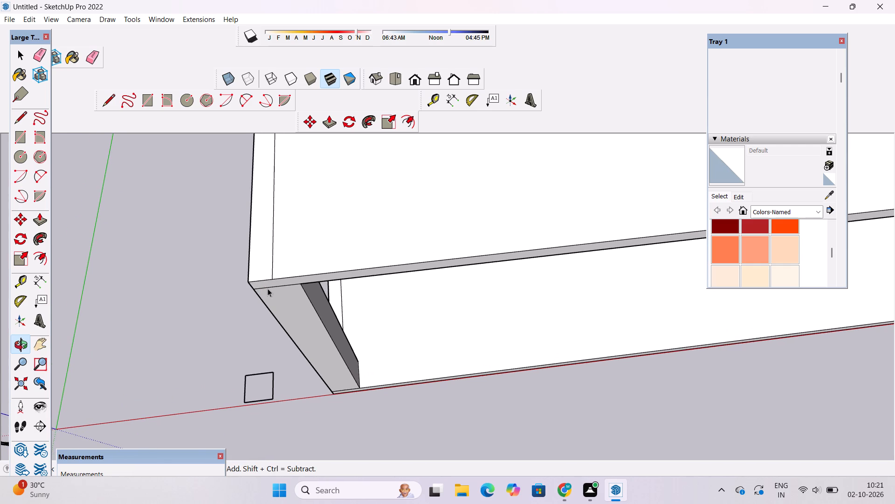
key(l)
scroll(275, 404, up, 3)
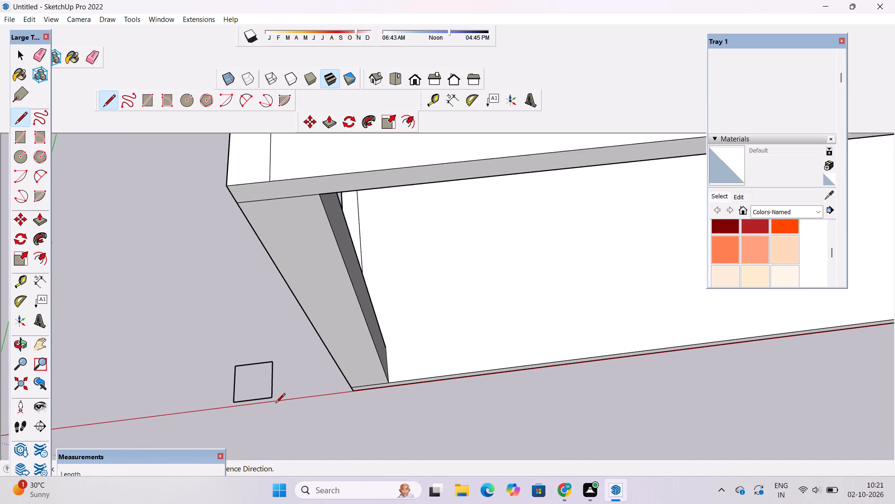
click(273, 396)
click(274, 388)
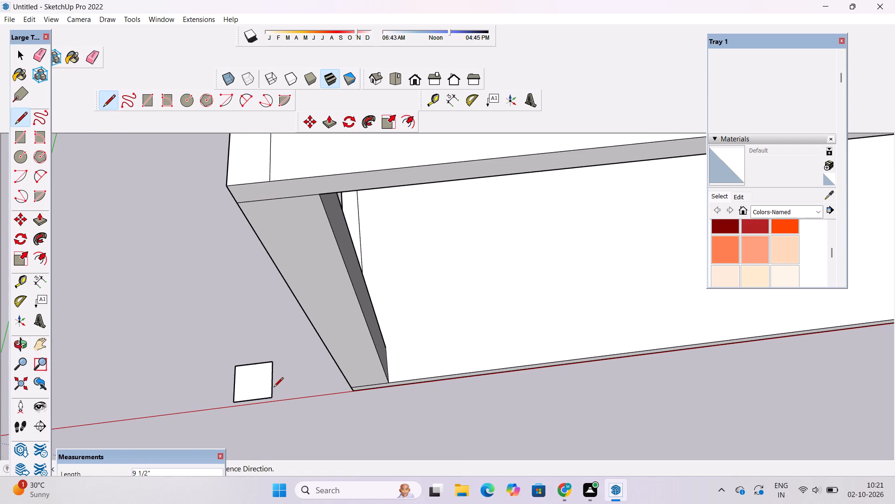
key(space)
Copy the square face with its edges from its corner onto the middle slab's front corner, above the column.
scroll(233, 397, down, 3)
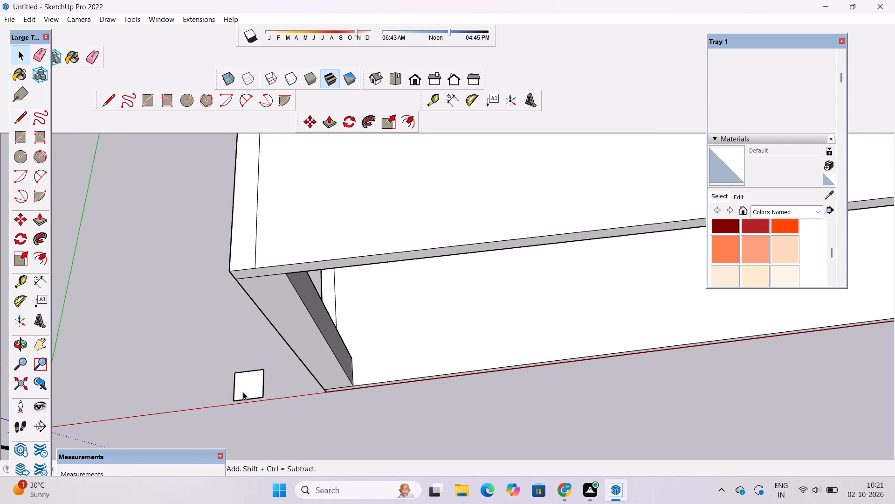
triple_click(244, 390)
key(m)
scroll(241, 382, up, 1)
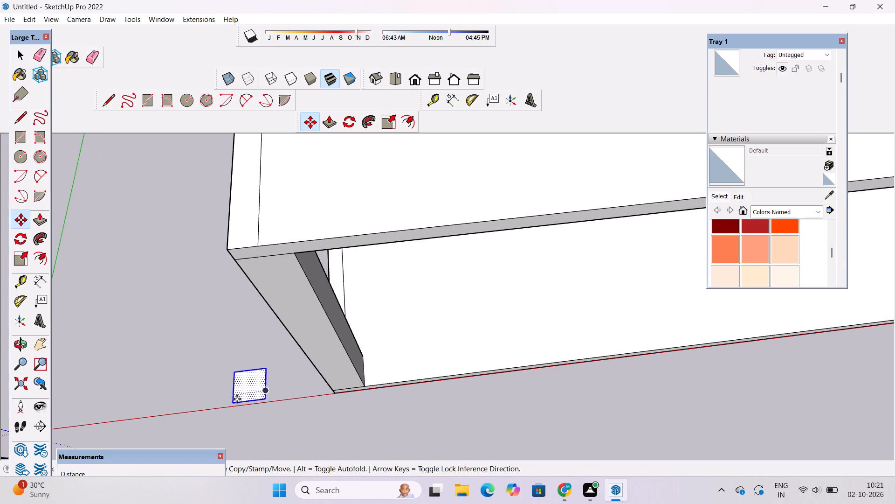
click(235, 402)
scroll(238, 394, down, 5)
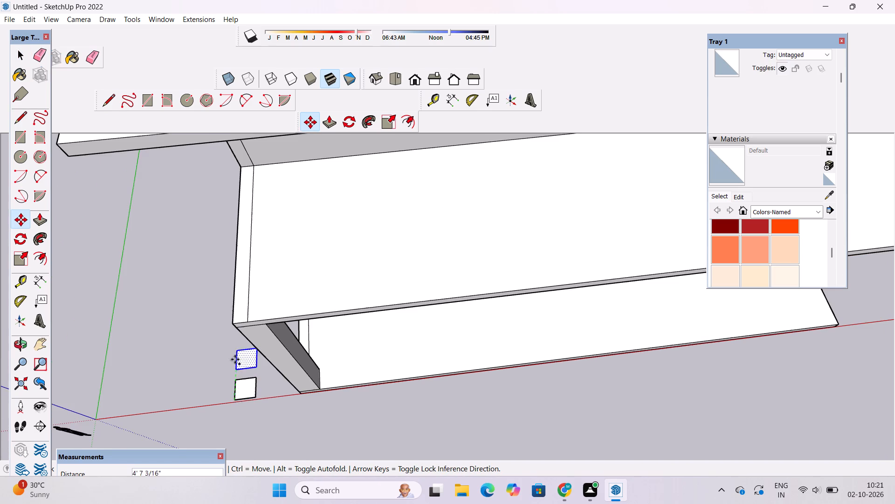
scroll(234, 336, up, 4)
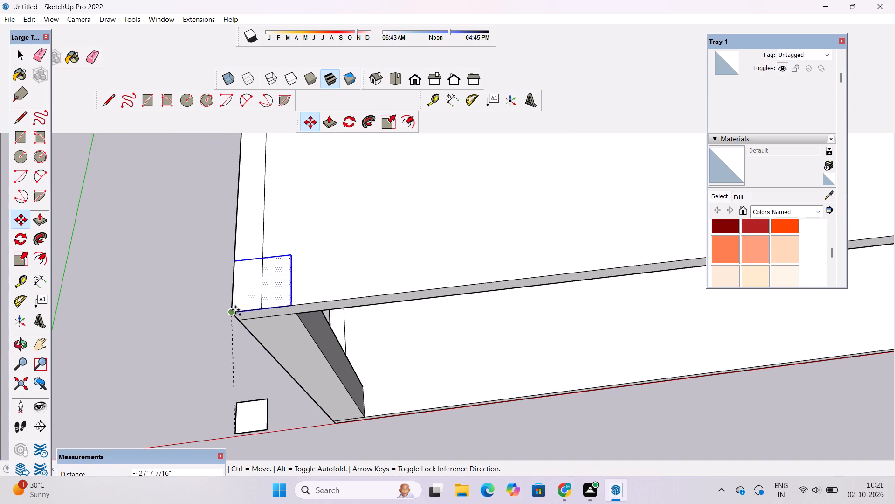
click(235, 310)
key(space)
Erase the slab line segment that crosses the square at the middle slab's front corner.
key(e)
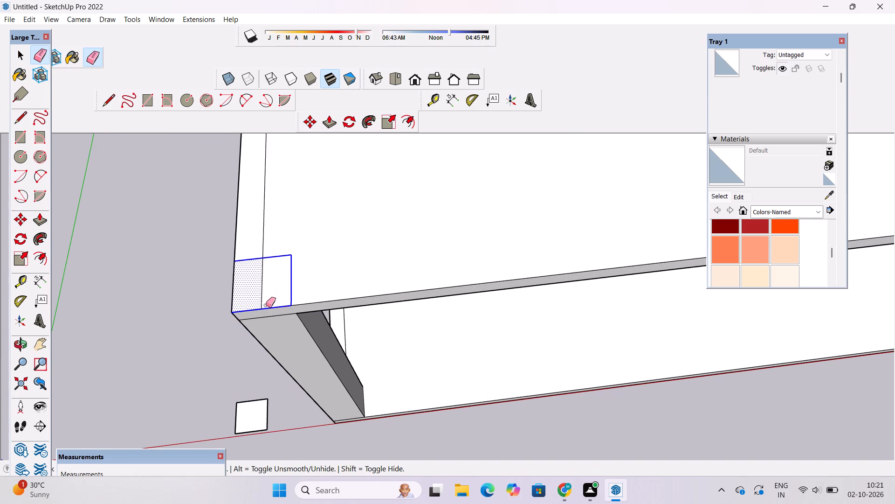
click(262, 289)
key(space)
key(o)
scroll(259, 305, down, 3)
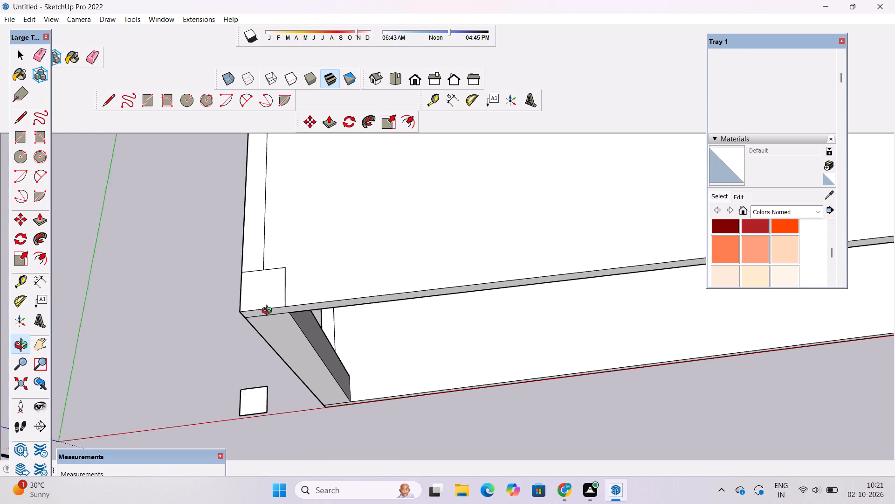
Examine the building's levels, the ground corner column and the square outlined at the middle slab's front corner.
scroll(269, 312, down, 7)
drag(311, 329, 295, 301)
drag(309, 306, 289, 309)
scroll(286, 308, down, 5)
shift+drag(287, 308, 280, 345)
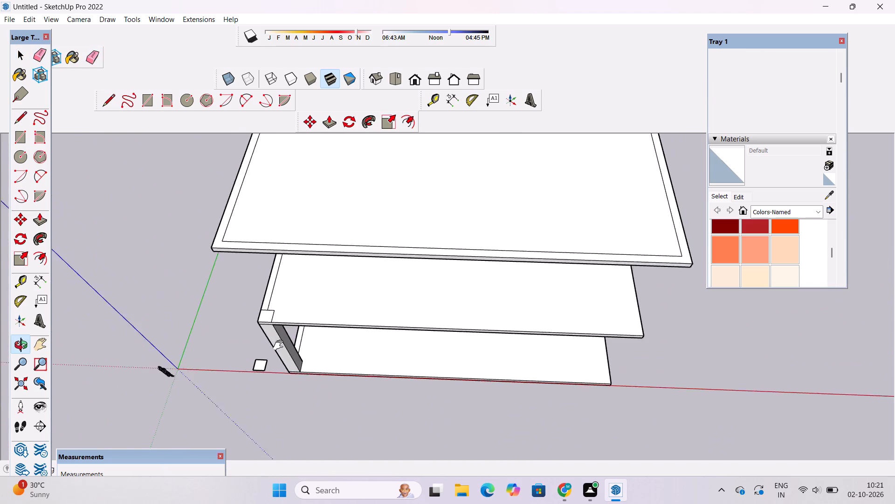
shift+drag(280, 345, 280, 346)
drag(278, 346, 284, 300)
scroll(285, 294, down, 5)
drag(286, 332, 285, 321)
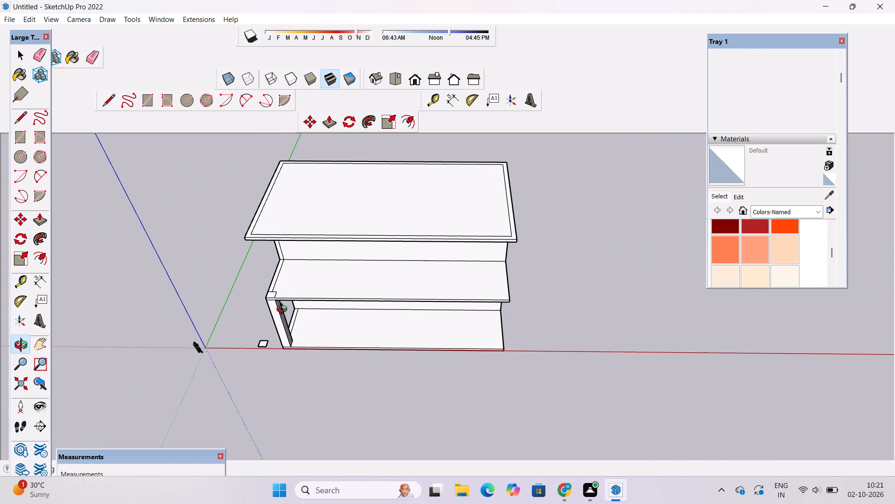
scroll(281, 307, up, 1)
shift+drag(280, 305, 290, 304)
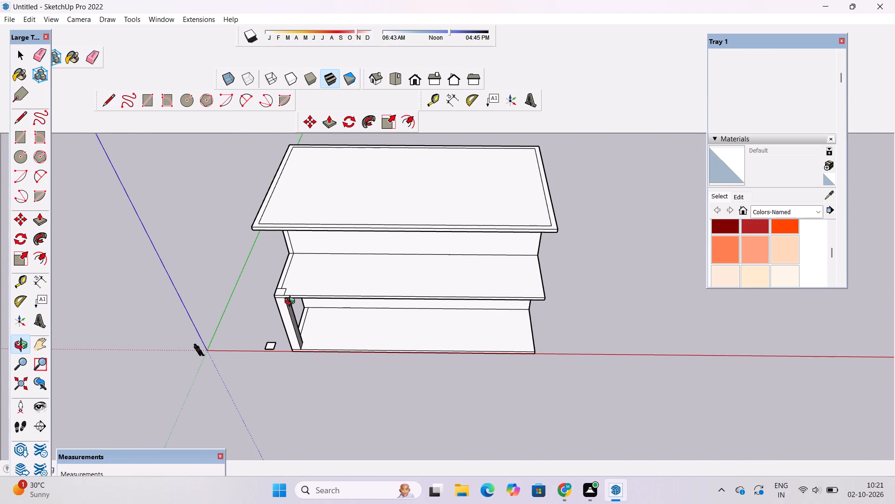
scroll(292, 302, down, 4)
shift+drag(293, 302, 314, 306)
scroll(303, 294, up, 10)
drag(304, 310, 304, 287)
scroll(304, 280, down, 5)
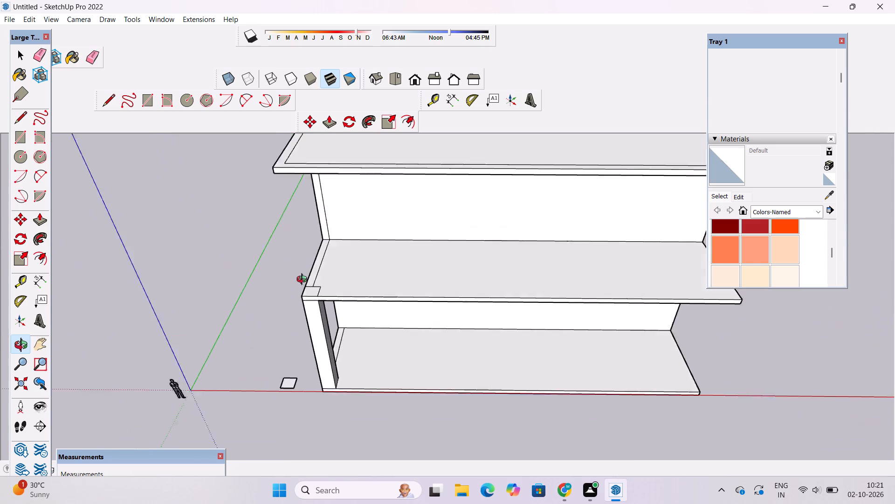
scroll(304, 280, down, 1)
shift+drag(305, 279, 306, 311)
drag(306, 311, 313, 291)
scroll(314, 321, up, 8)
drag(305, 321, 312, 318)
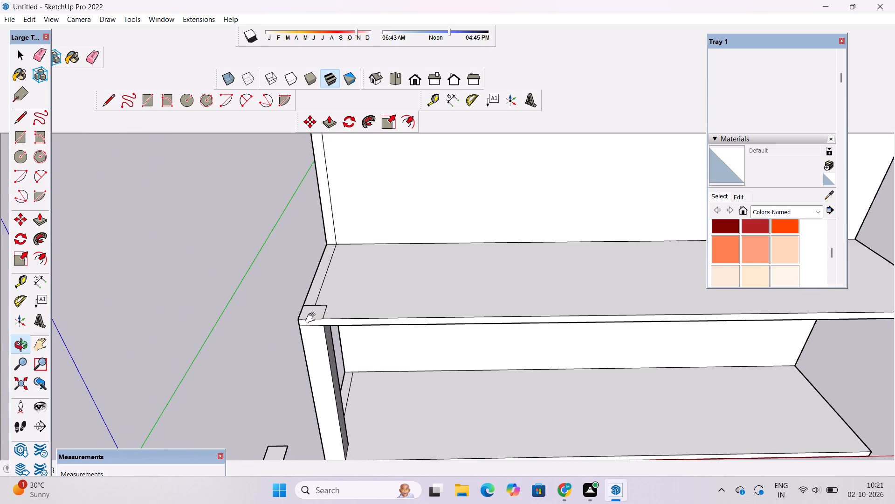
drag(314, 318, 334, 344)
scroll(330, 336, down, 5)
shift+double_click(329, 336)
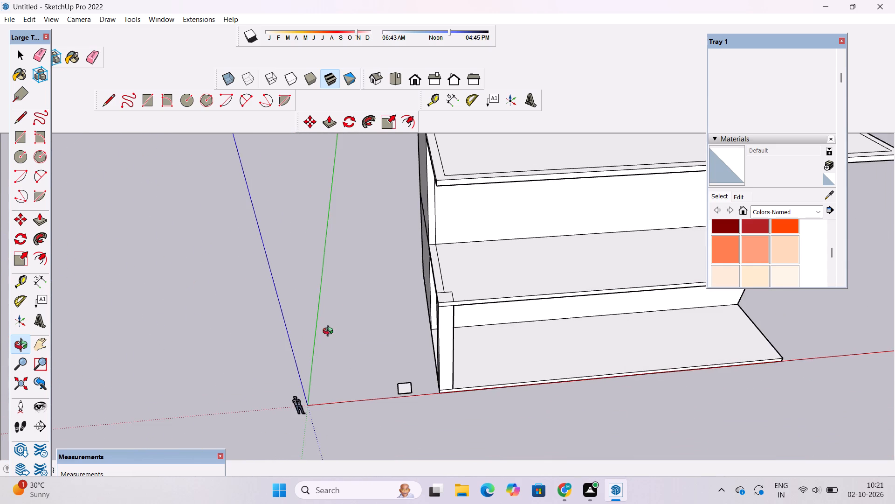
Push/Pull the square at the middle slab's front corner up 25' to the top slab's underside, forming the upper column.
scroll(330, 332, down, 5)
shift+drag(397, 329, 356, 345)
shift+scroll(354, 342, up, 9)
shift+drag(359, 320, 346, 338)
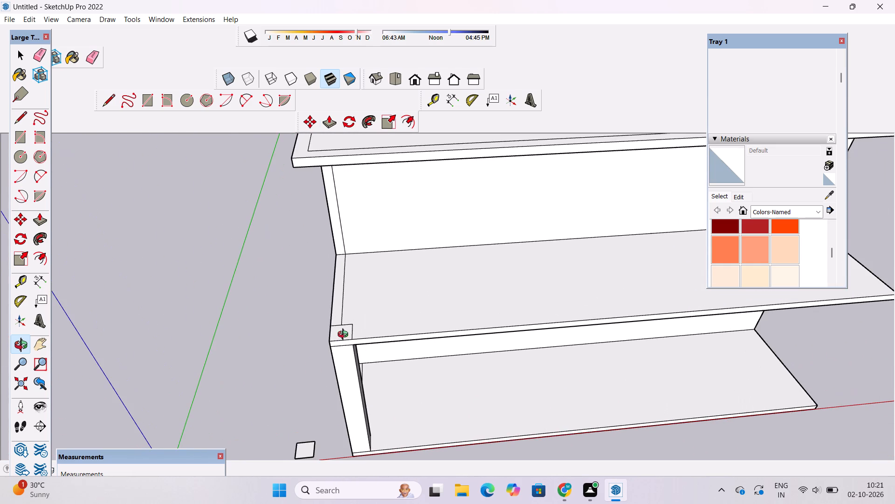
key(p)
click(346, 331)
scroll(346, 317, down, 2)
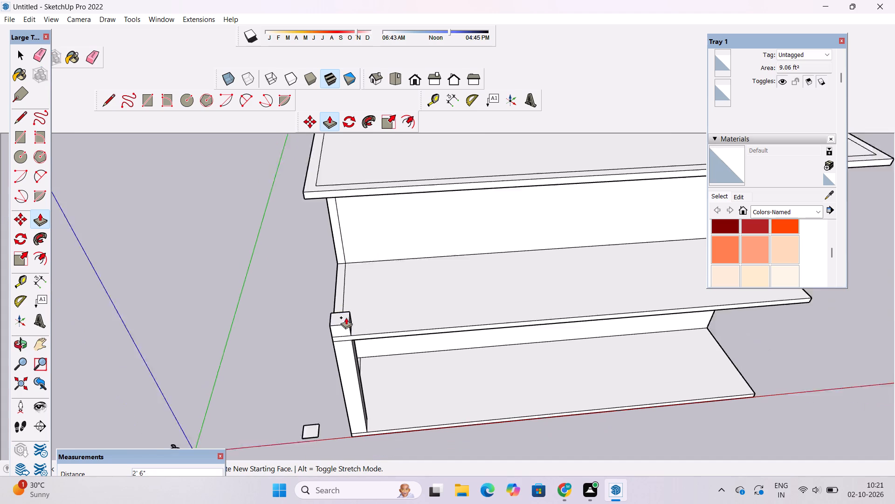
scroll(346, 317, down, 6)
scroll(343, 287, up, 3)
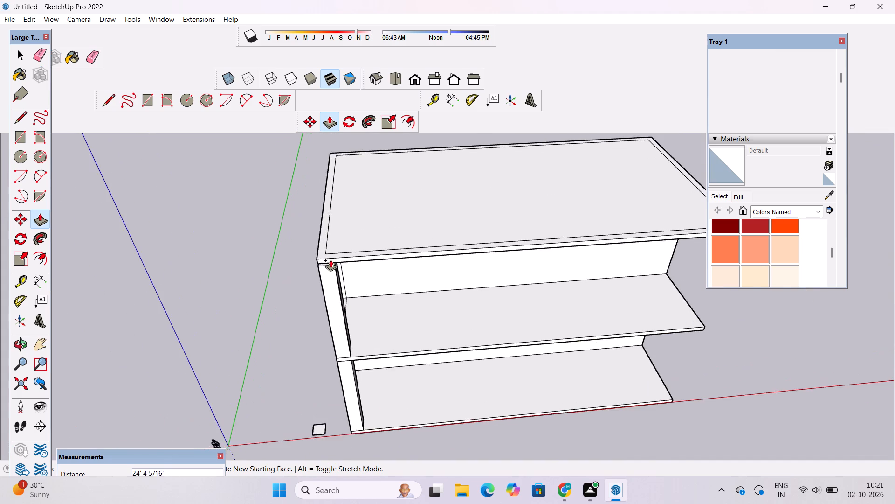
scroll(330, 260, up, 4)
click(354, 262)
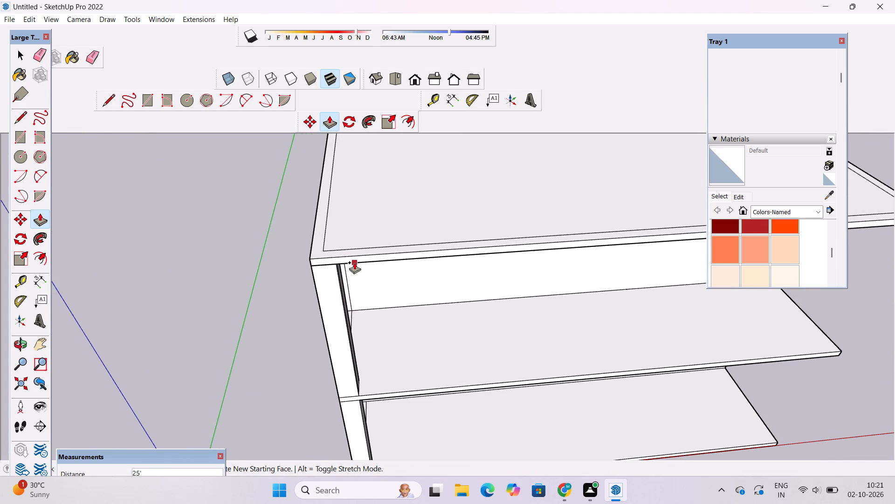
Examine the two stacked corner columns and the open front of both levels from low and high angles.
key(o)
scroll(355, 263, down, 6)
drag(369, 336, 367, 224)
scroll(314, 242, up, 3)
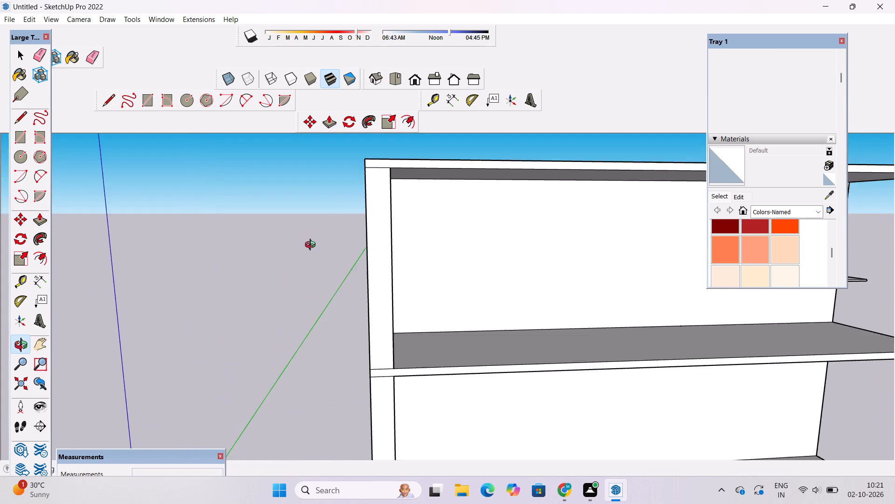
drag(312, 251, 446, 257)
drag(520, 242, 380, 276)
scroll(379, 275, down, 5)
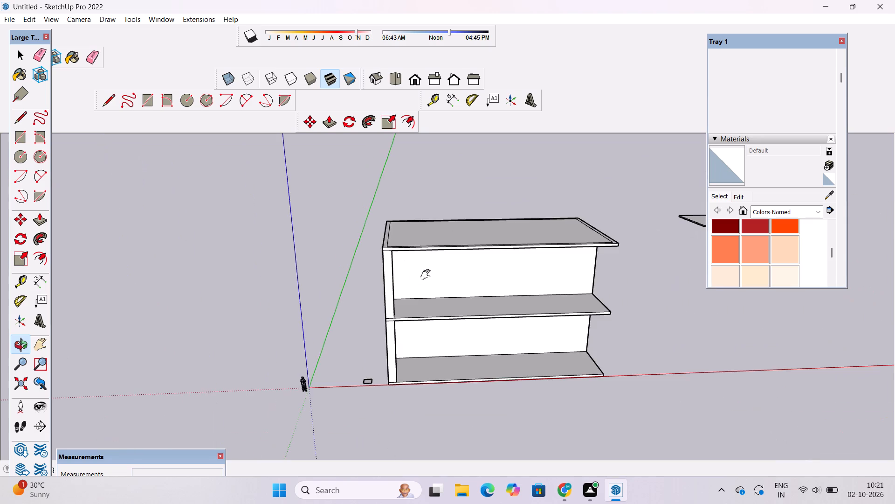
shift+drag(427, 275, 303, 287)
drag(316, 306, 325, 335)
shift+drag(325, 336, 321, 328)
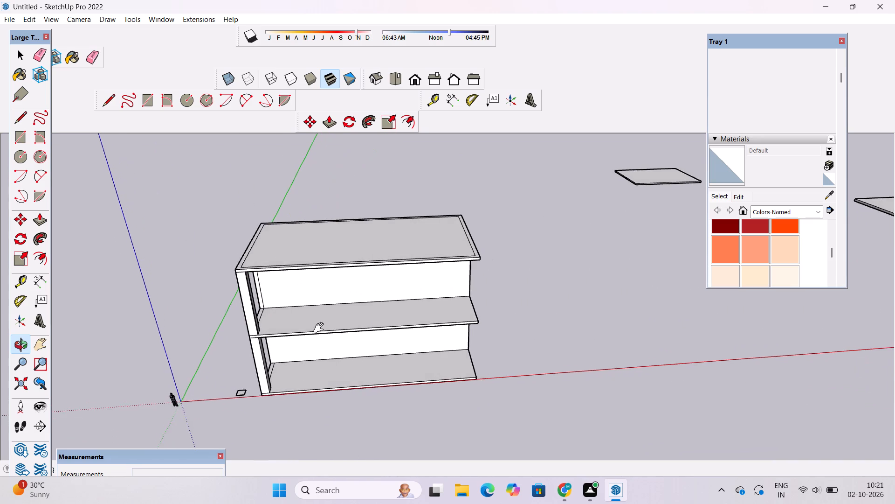
shift+drag(321, 328, 320, 326)
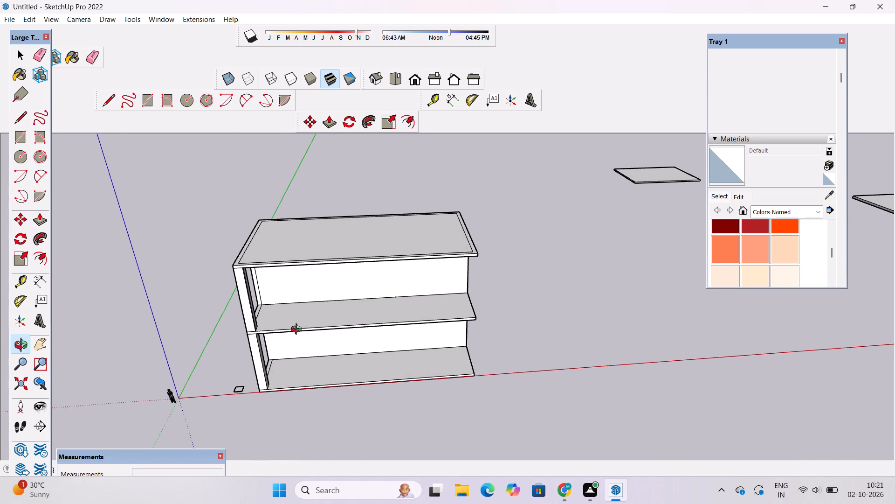
scroll(246, 329, down, 5)
shift+drag(264, 345, 275, 309)
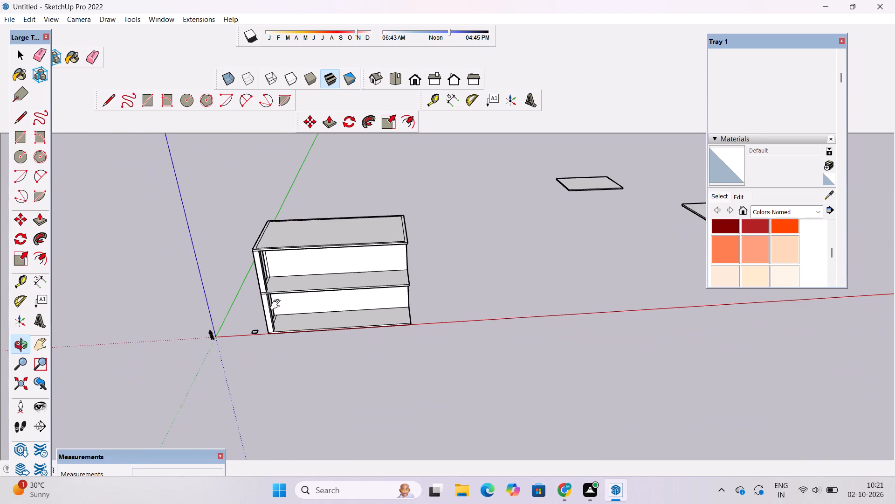
scroll(281, 303, up, 5)
drag(283, 305, 303, 356)
scroll(301, 341, up, 3)
shift+drag(300, 328, 253, 348)
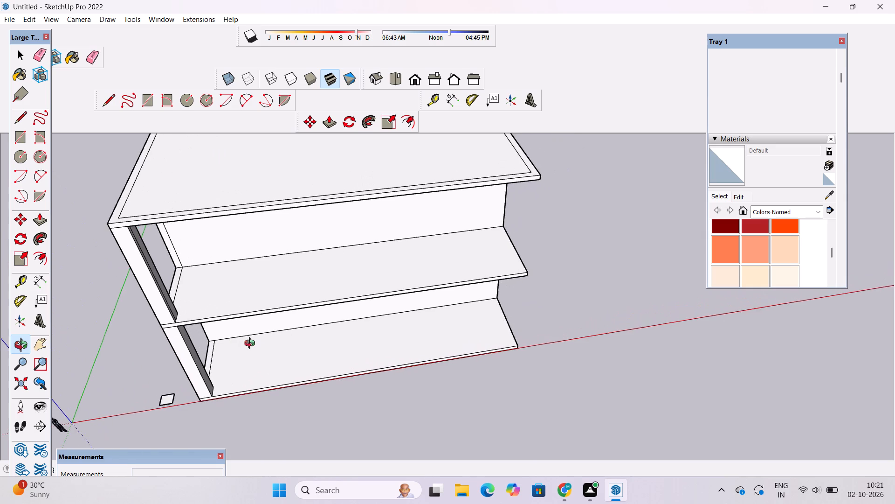
scroll(252, 340, down, 3)
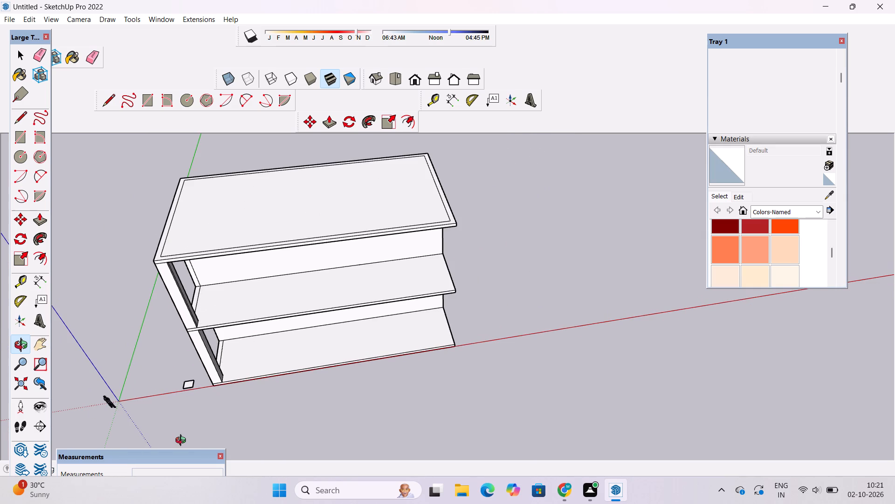
scroll(317, 335, down, 6)
drag(305, 392, 308, 282)
scroll(320, 291, up, 5)
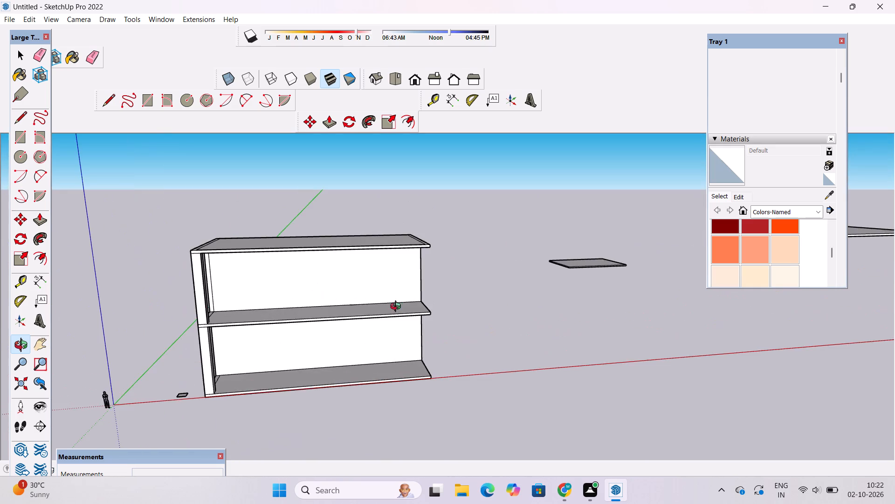
scroll(398, 308, up, 2)
scroll(552, 288, down, 5)
drag(592, 297, 530, 315)
scroll(527, 311, up, 9)
scroll(526, 307, down, 5)
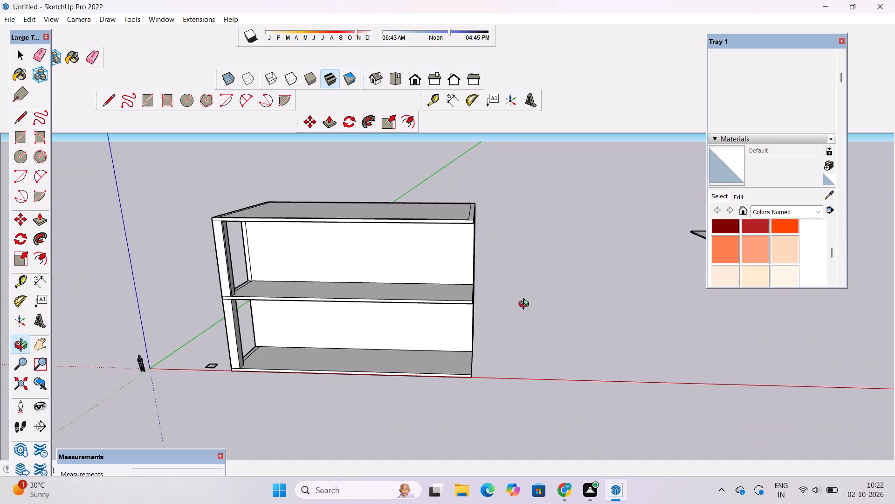
scroll(407, 325, down, 1)
drag(410, 320, 414, 335)
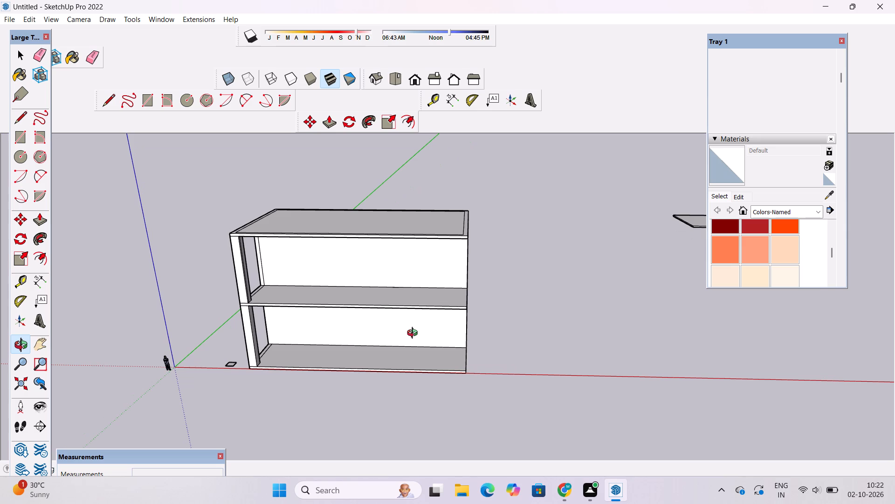
scroll(414, 334, down, 3)
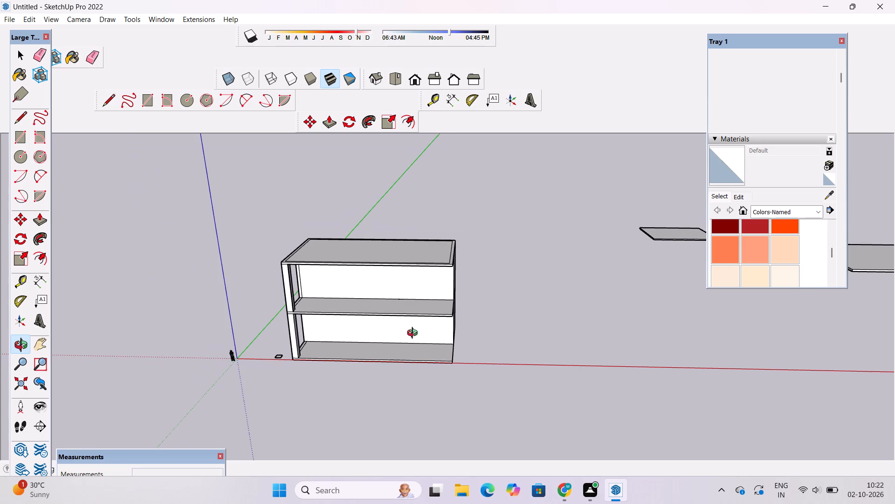
scroll(414, 334, up, 1)
scroll(414, 334, down, 2)
shift+drag(414, 334, 422, 370)
drag(422, 370, 442, 353)
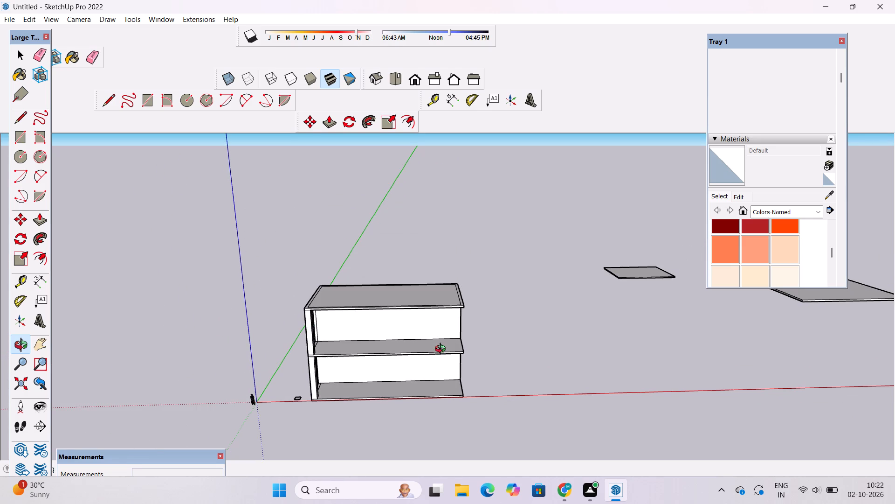
shift+drag(442, 350, 417, 350)
click(380, 353)
drag(380, 362, 382, 392)
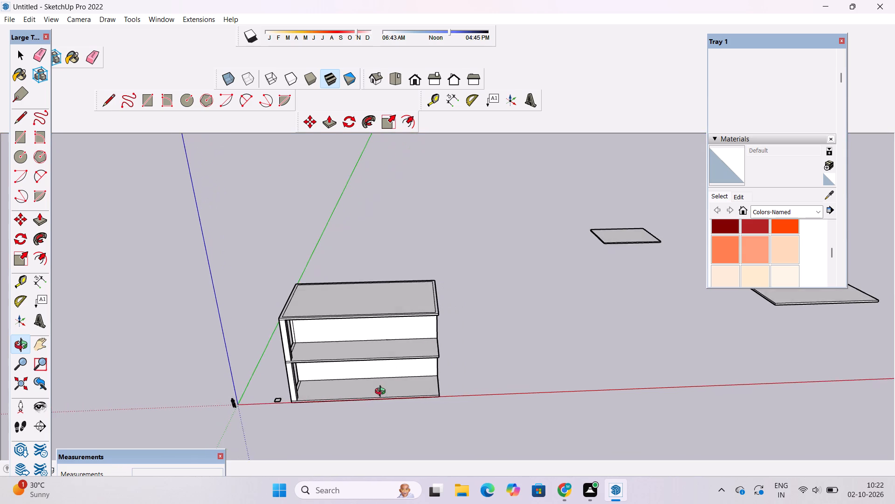
shift+drag(382, 392, 382, 373)
drag(385, 386, 386, 414)
scroll(369, 392, up, 8)
drag(367, 378, 369, 414)
scroll(352, 410, up, 3)
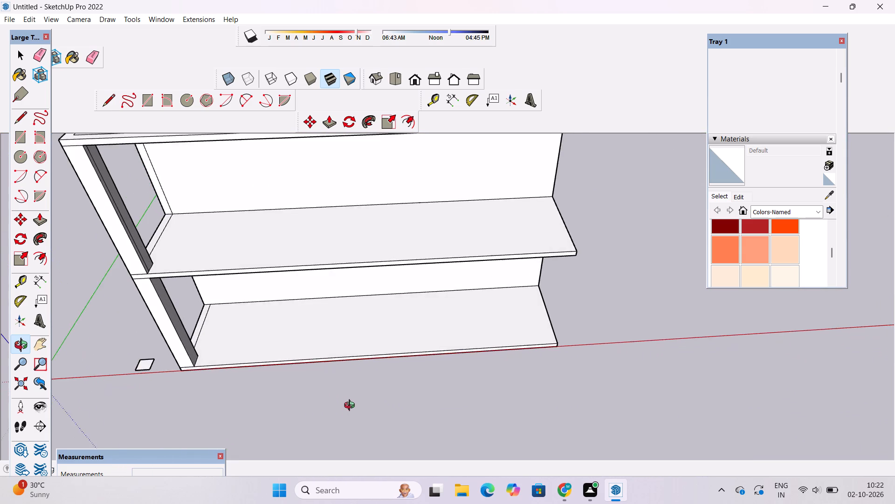
drag(354, 390, 347, 395)
shift+click(347, 395)
click(347, 395)
Copy the loose square face beside the building onto the ground slab near its front edge, about 45' away.
scroll(348, 391, down, 5)
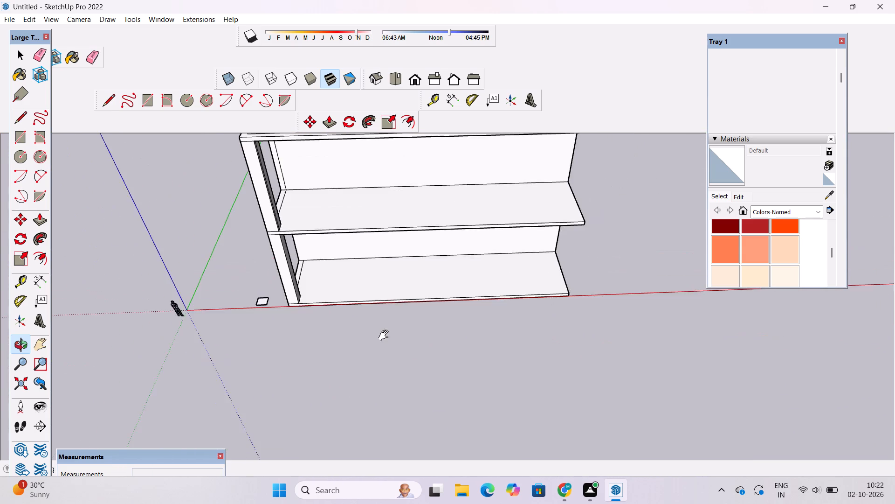
shift+drag(396, 321, 316, 372)
shift+scroll(316, 370, up, 2)
shift+drag(316, 368, 316, 374)
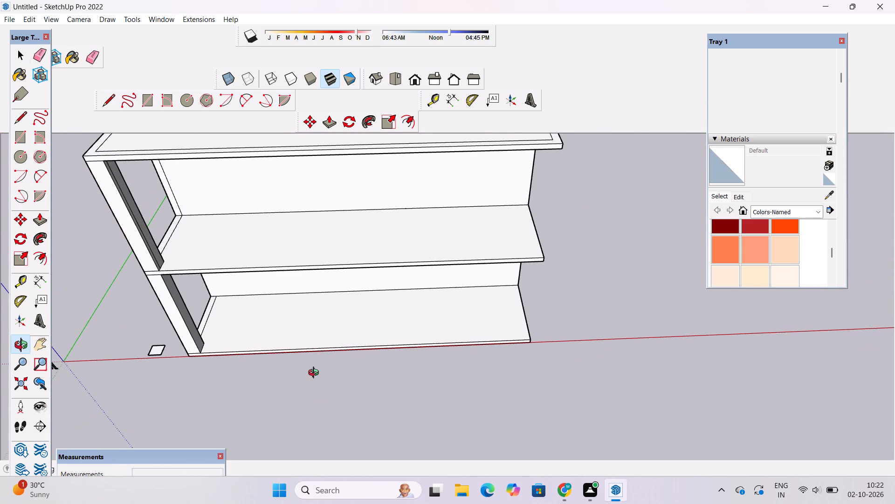
key(space)
scroll(185, 352, up, 4)
triple_click(147, 354)
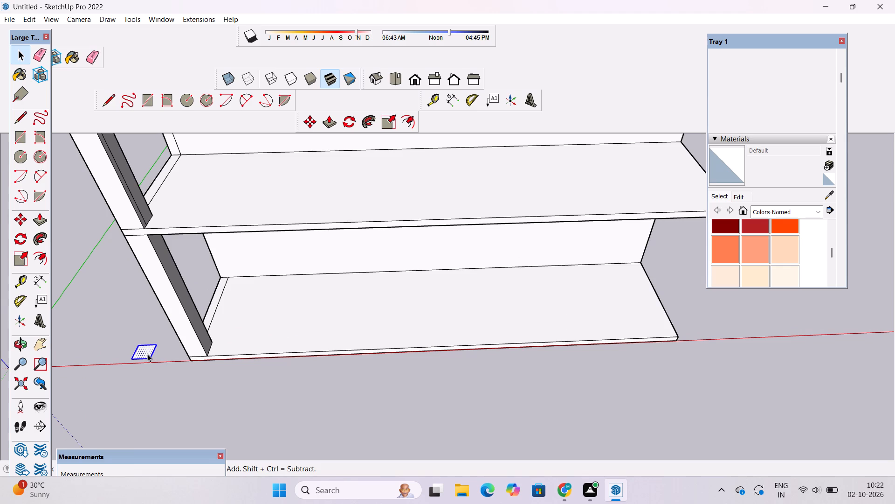
key(m)
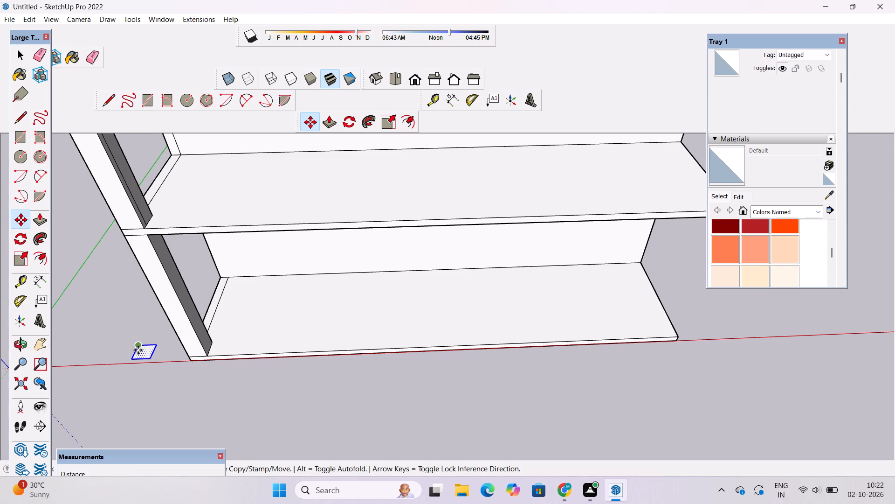
click(138, 348)
scroll(146, 356, down, 9)
scroll(201, 352, up, 4)
scroll(276, 353, up, 1)
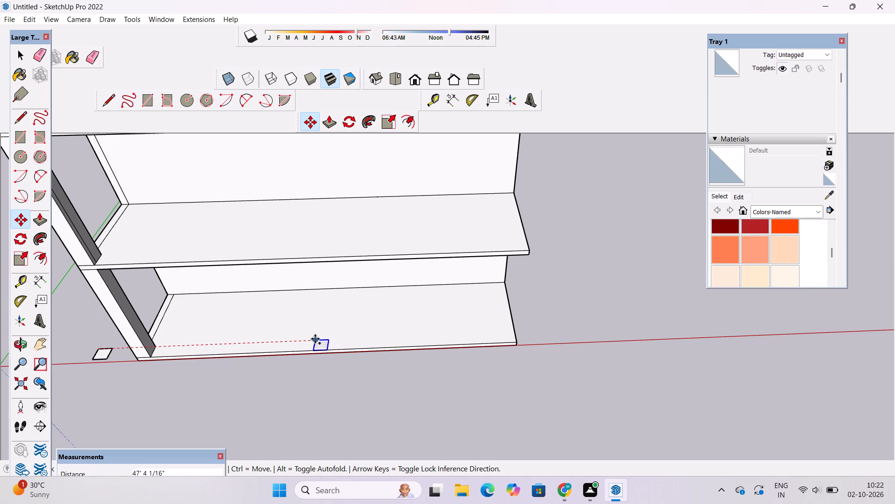
scroll(312, 339, up, 8)
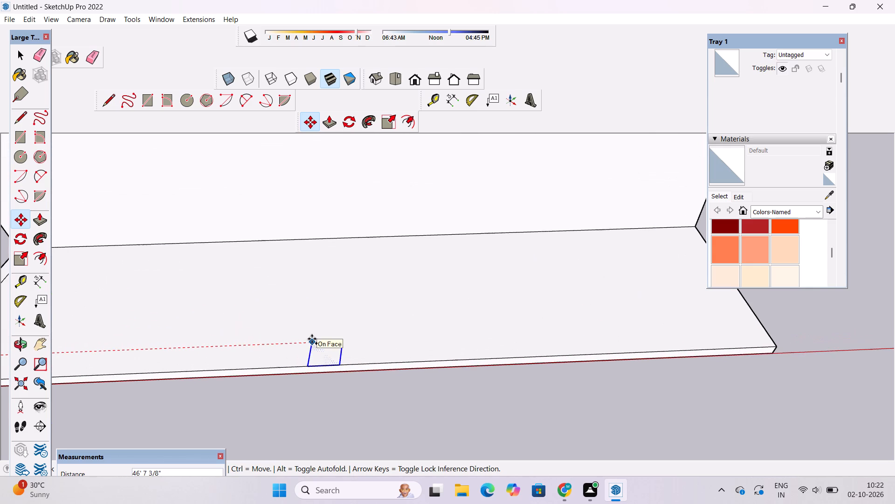
click(295, 337)
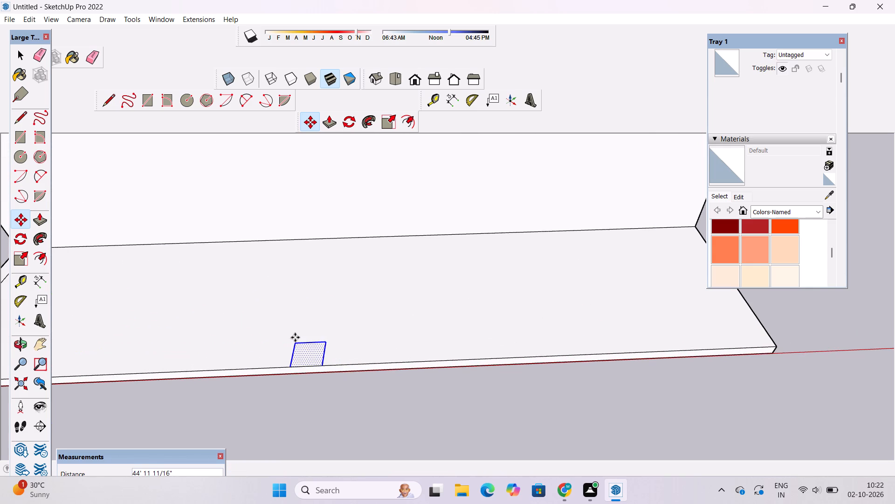
Copy the square face on the ground slab further along its front edge, toward the far front corner.
scroll(247, 352, down, 12)
scroll(244, 354, up, 1)
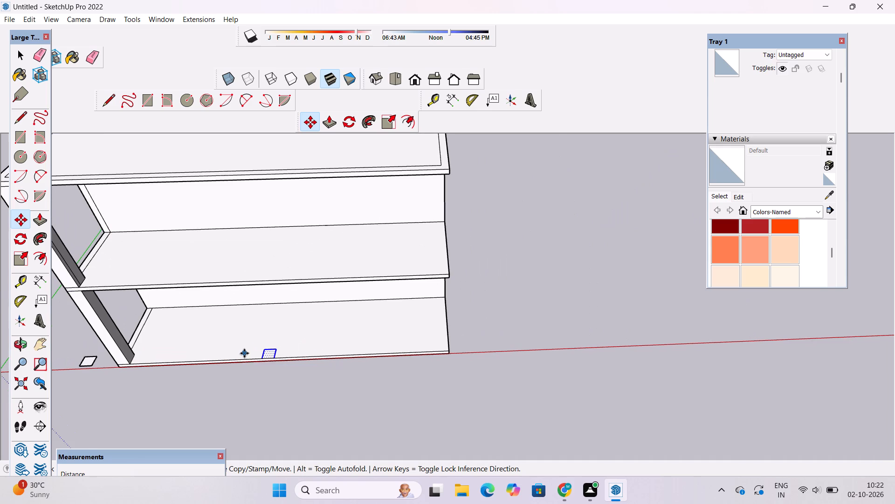
click(267, 348)
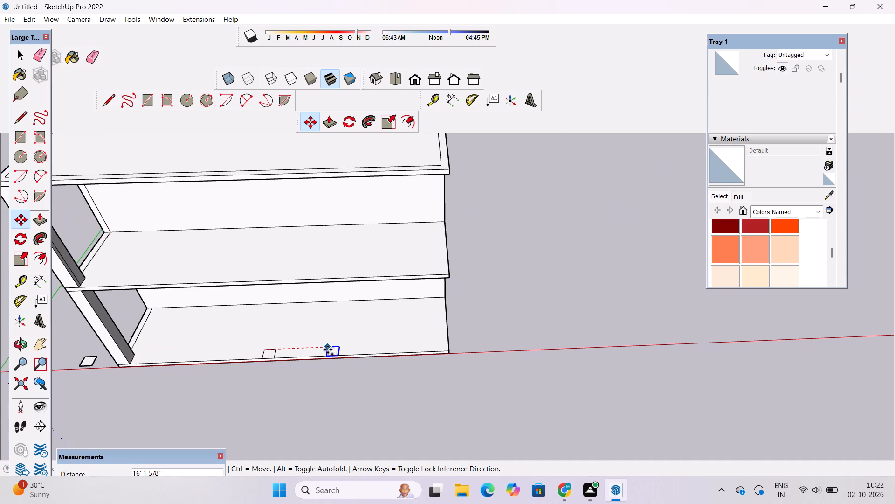
scroll(328, 350, up, 3)
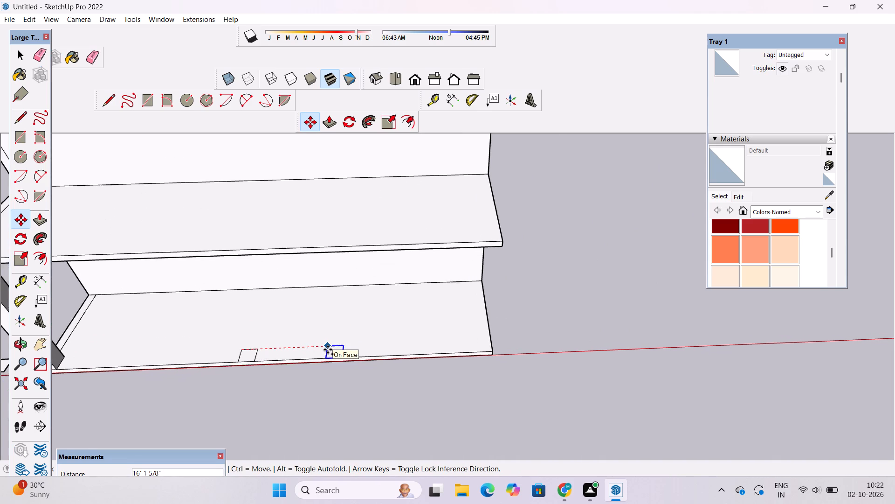
scroll(328, 350, down, 1)
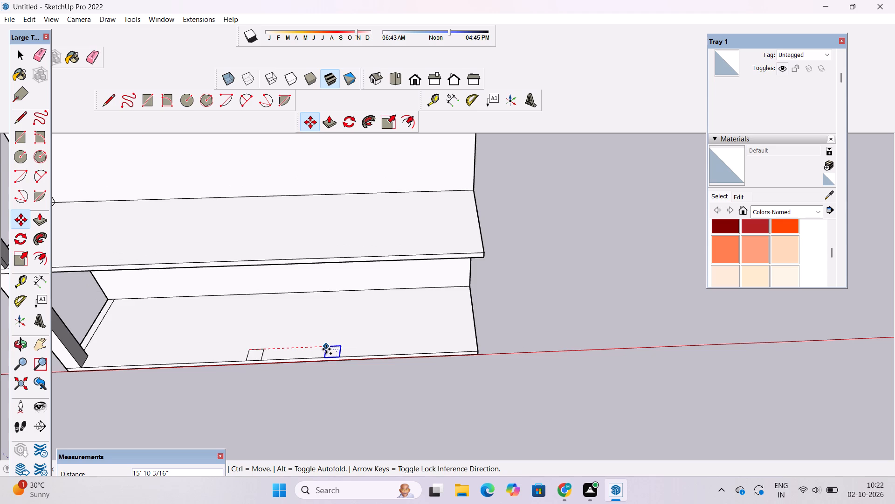
scroll(326, 349, down, 3)
scroll(326, 349, up, 3)
scroll(326, 349, down, 3)
scroll(326, 349, up, 2)
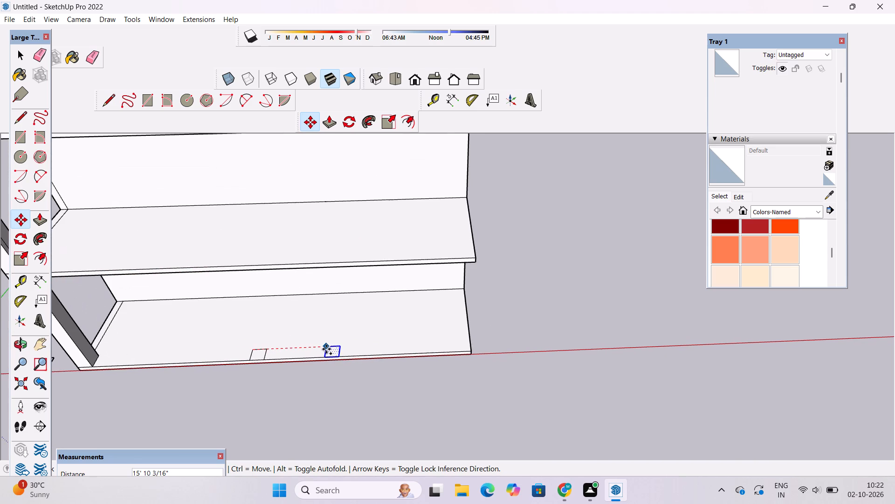
scroll(326, 349, down, 1)
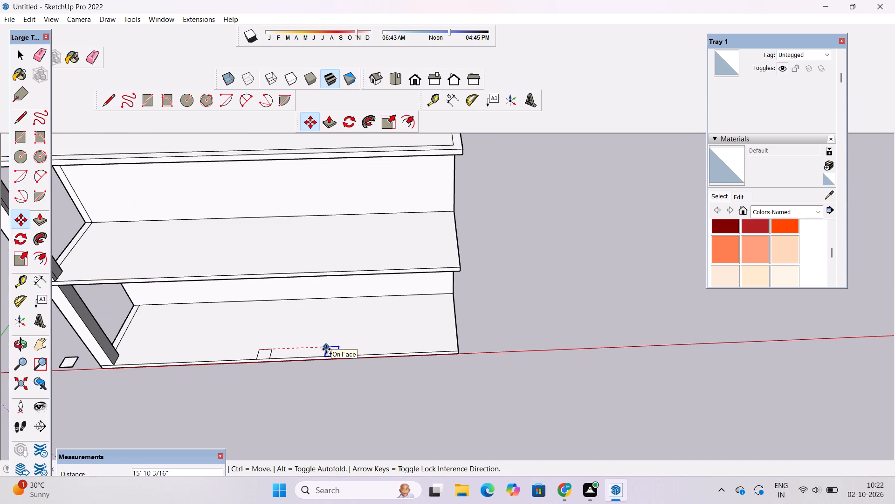
scroll(326, 349, up, 2)
scroll(326, 349, down, 4)
scroll(326, 349, up, 4)
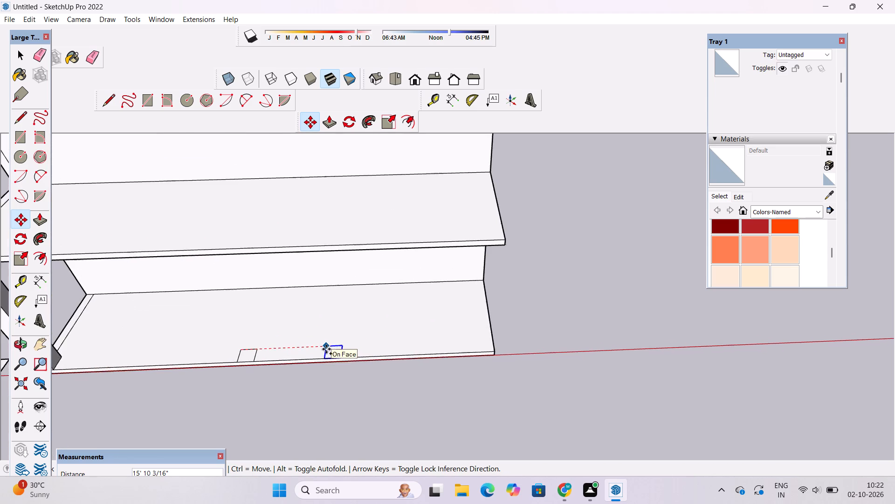
scroll(326, 349, down, 6)
scroll(326, 349, up, 2)
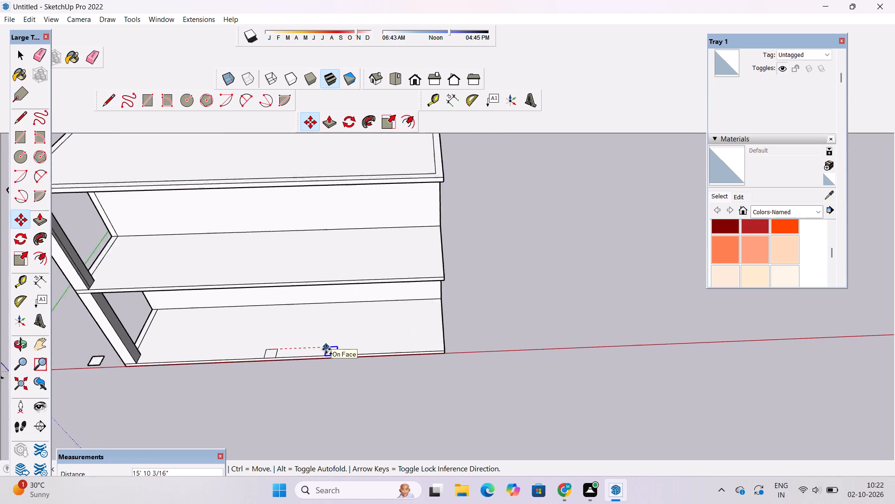
scroll(326, 349, up, 2)
scroll(326, 349, down, 2)
scroll(326, 349, up, 4)
scroll(326, 349, down, 2)
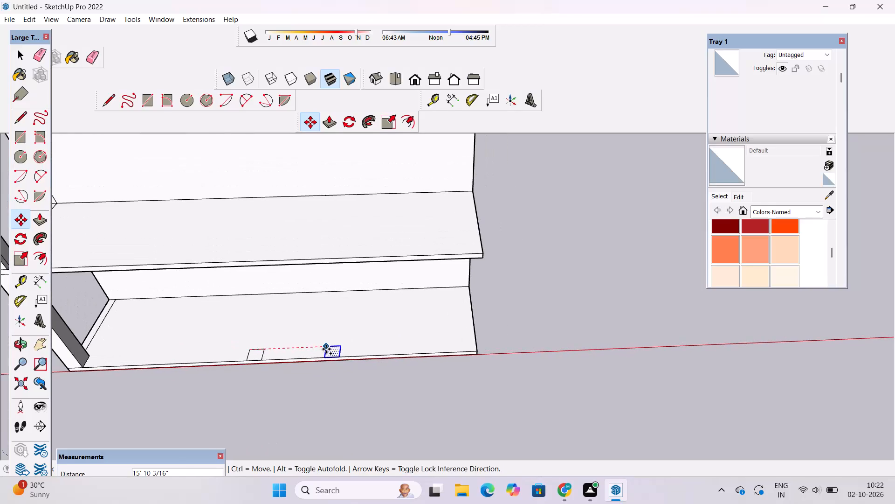
scroll(326, 349, down, 2)
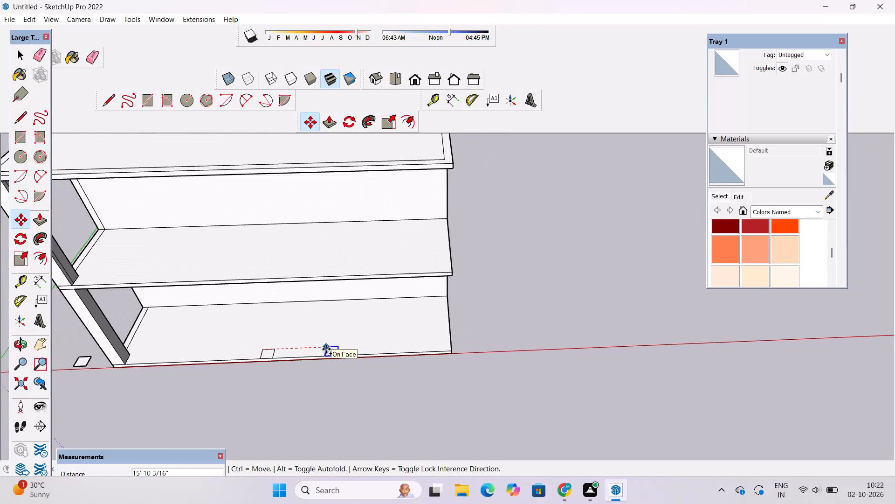
scroll(326, 349, up, 1)
scroll(326, 349, down, 5)
scroll(353, 343, up, 2)
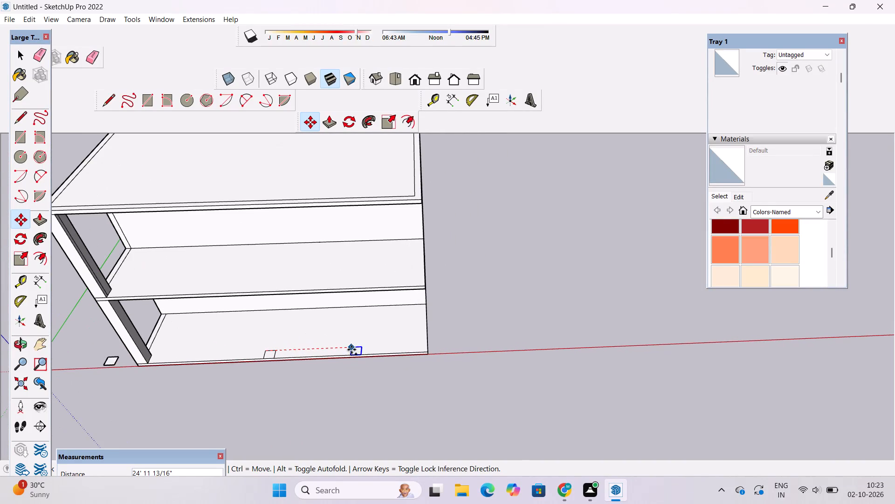
scroll(351, 350, up, 5)
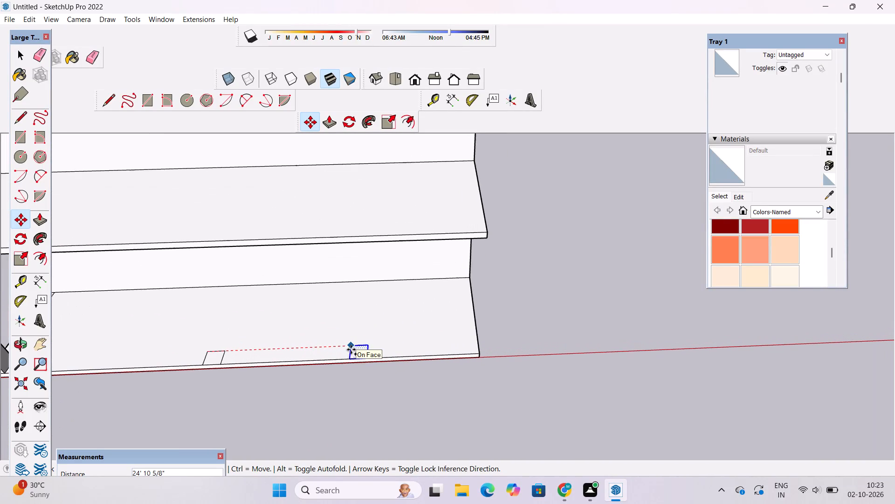
scroll(348, 348, down, 5)
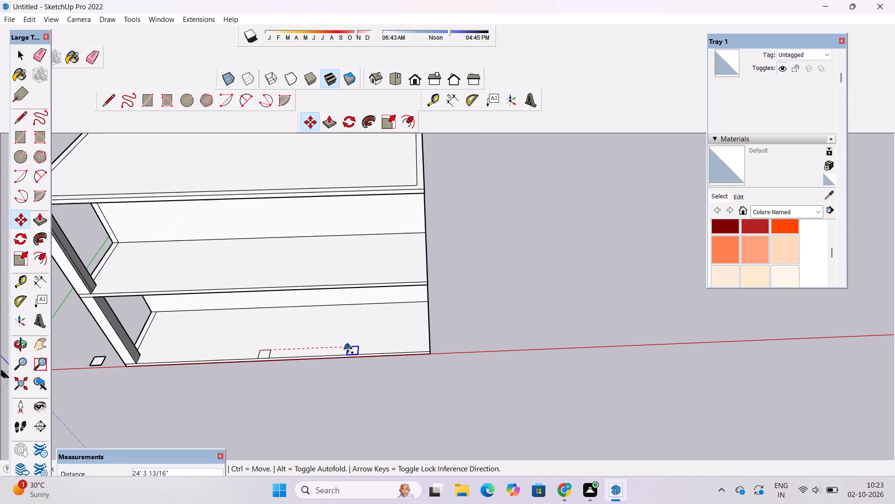
scroll(348, 348, up, 3)
scroll(348, 348, down, 5)
scroll(348, 348, up, 2)
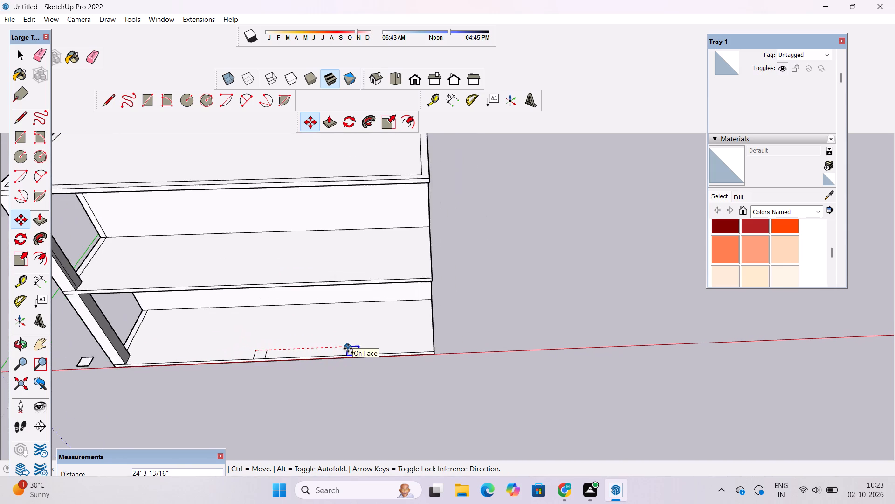
scroll(348, 348, up, 1)
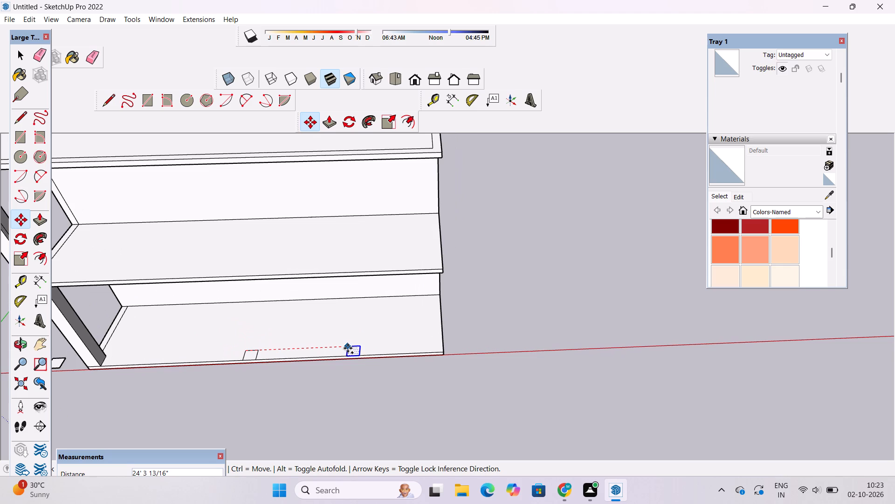
scroll(348, 348, down, 1)
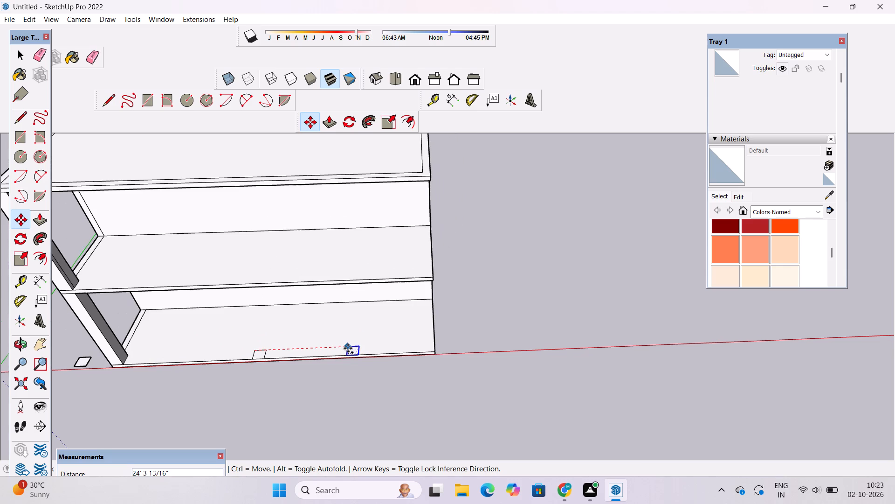
scroll(348, 348, down, 1)
scroll(348, 348, up, 2)
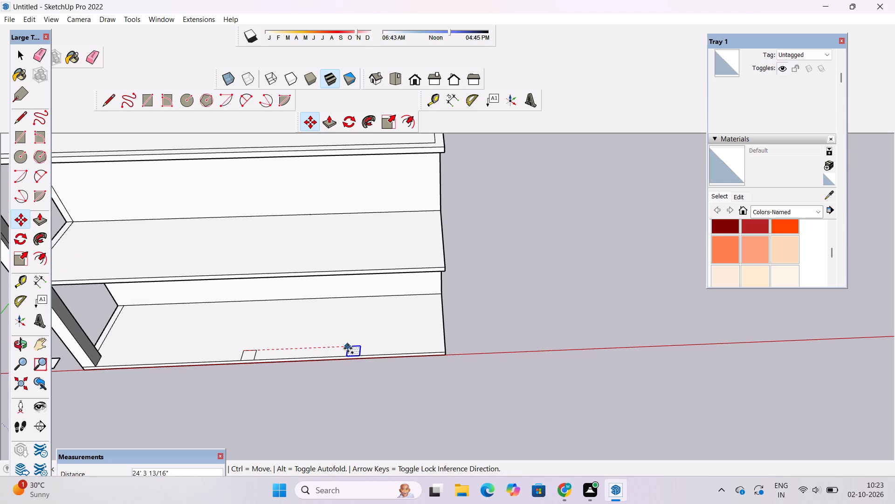
scroll(348, 348, down, 2)
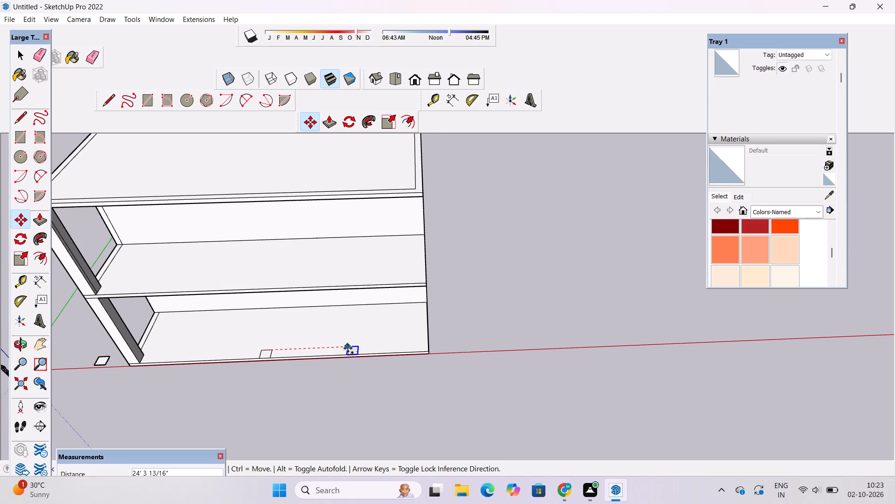
scroll(348, 348, down, 2)
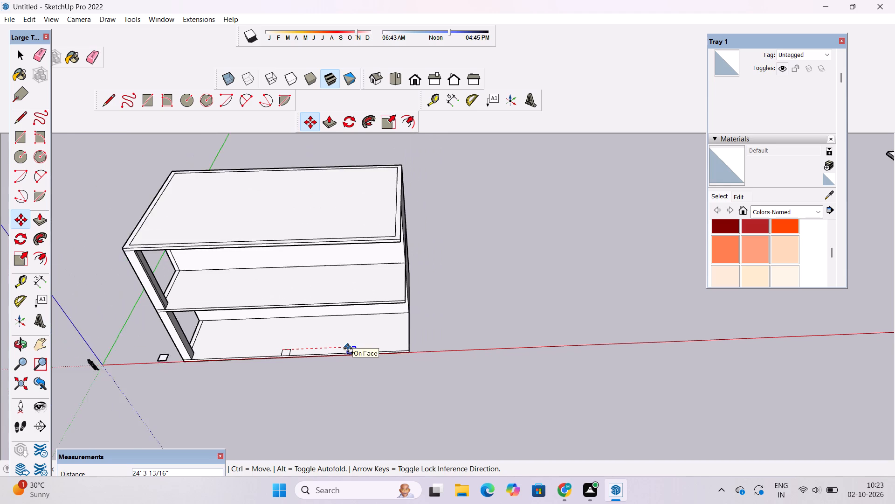
scroll(348, 348, down, 2)
scroll(347, 351, up, 2)
scroll(347, 351, down, 1)
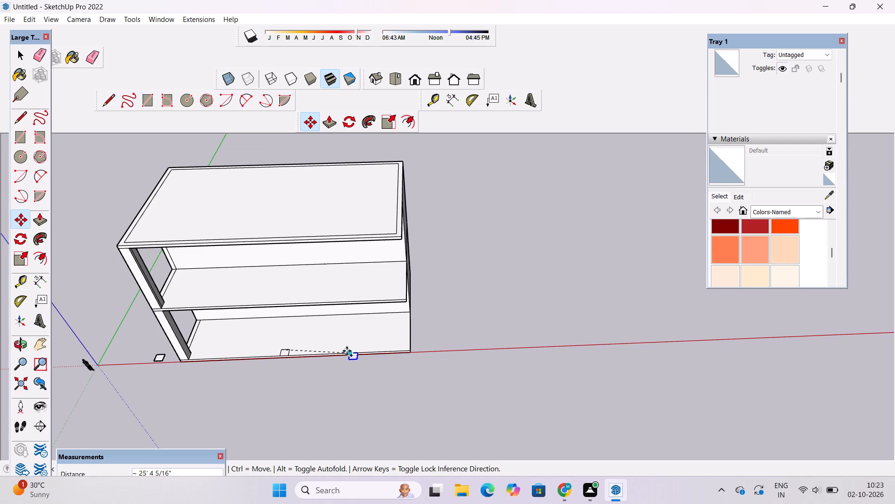
scroll(347, 351, down, 2)
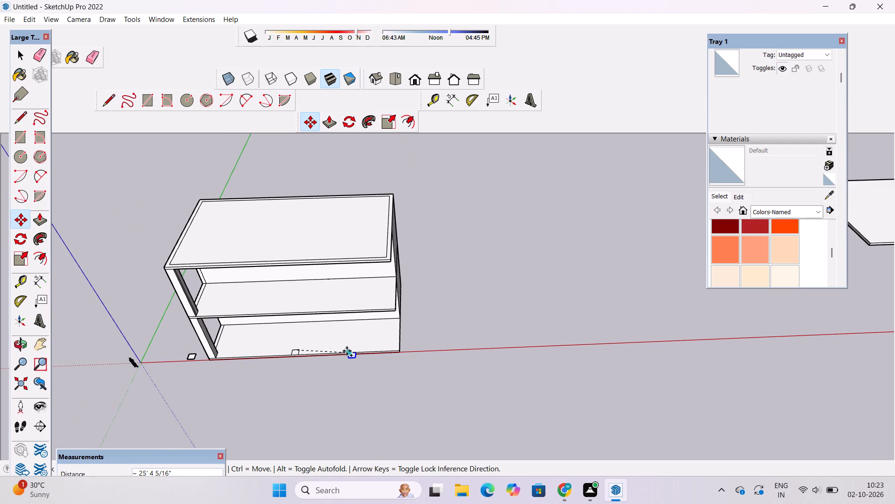
scroll(347, 351, down, 3)
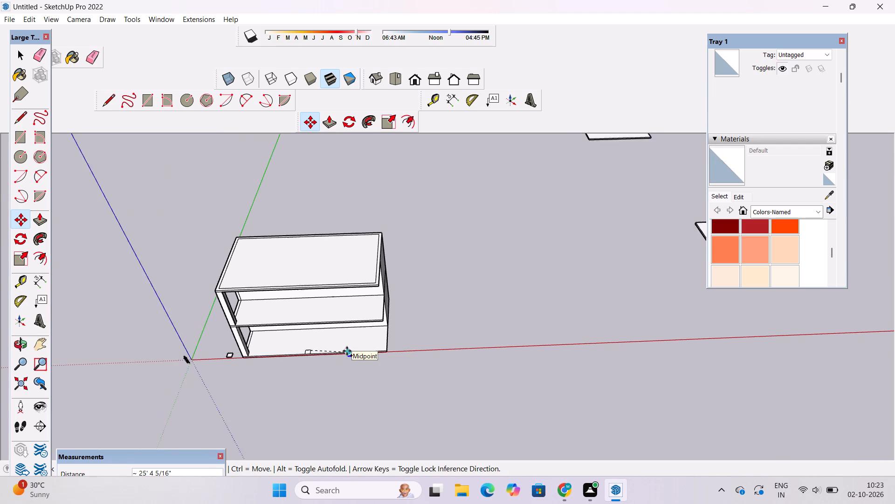
scroll(347, 351, down, 1)
scroll(307, 390, up, 6)
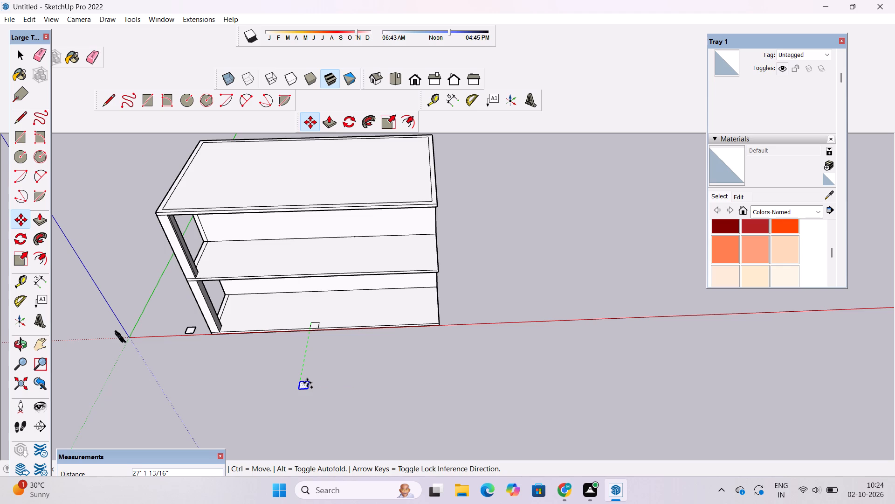
scroll(307, 383, down, 1)
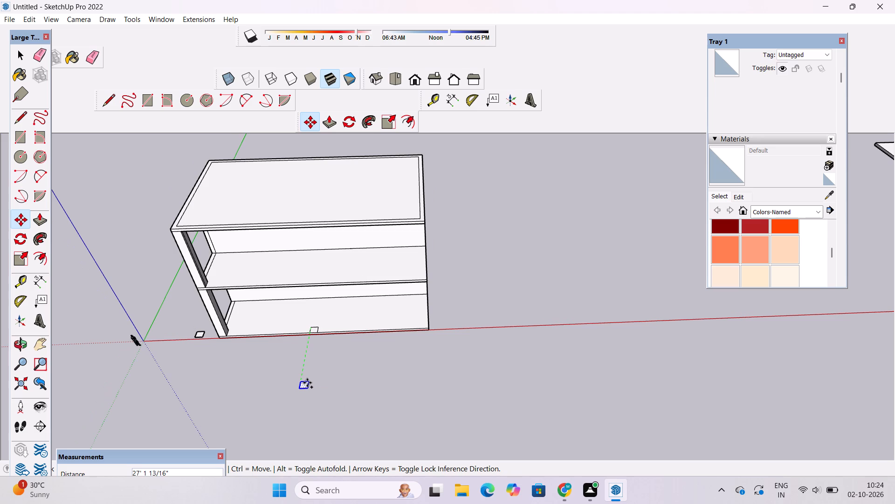
scroll(307, 383, down, 1)
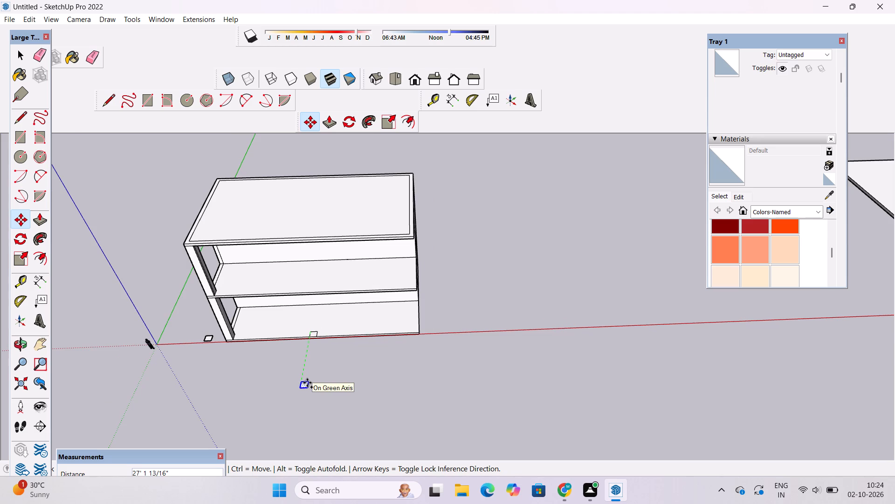
scroll(307, 383, down, 4)
scroll(331, 315, up, 1)
scroll(337, 370, up, 2)
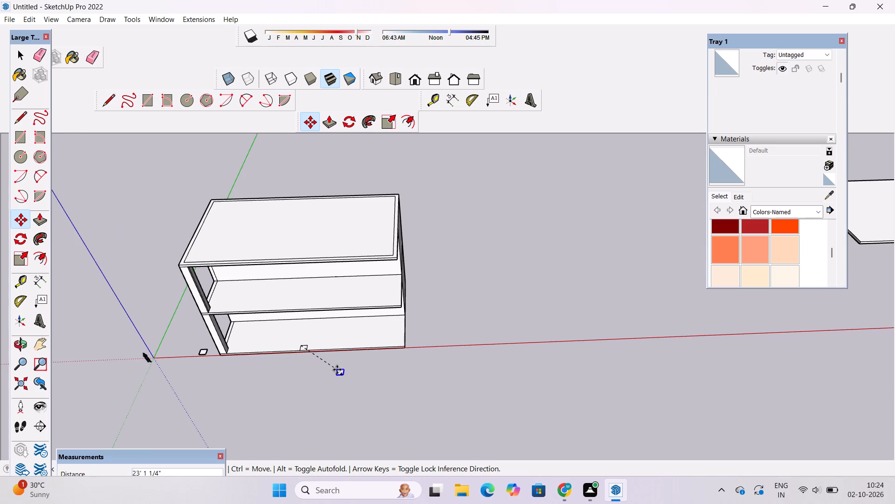
scroll(337, 370, up, 1)
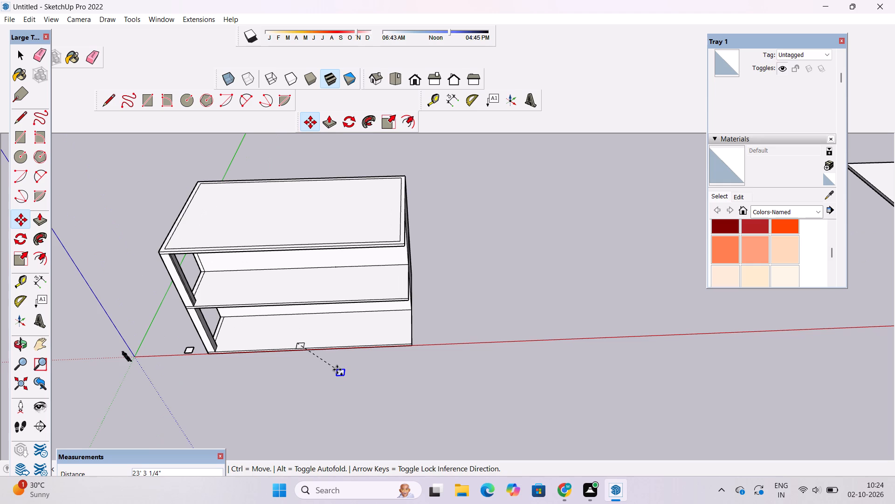
scroll(337, 370, down, 3)
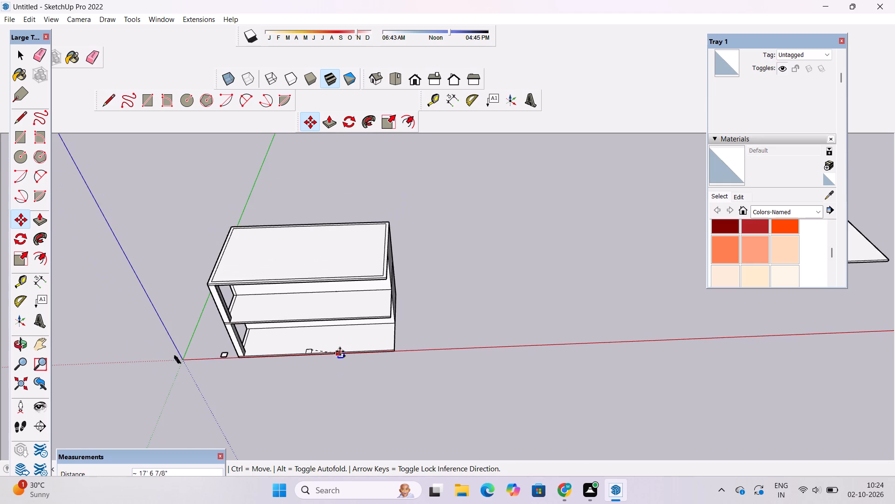
scroll(340, 351, up, 3)
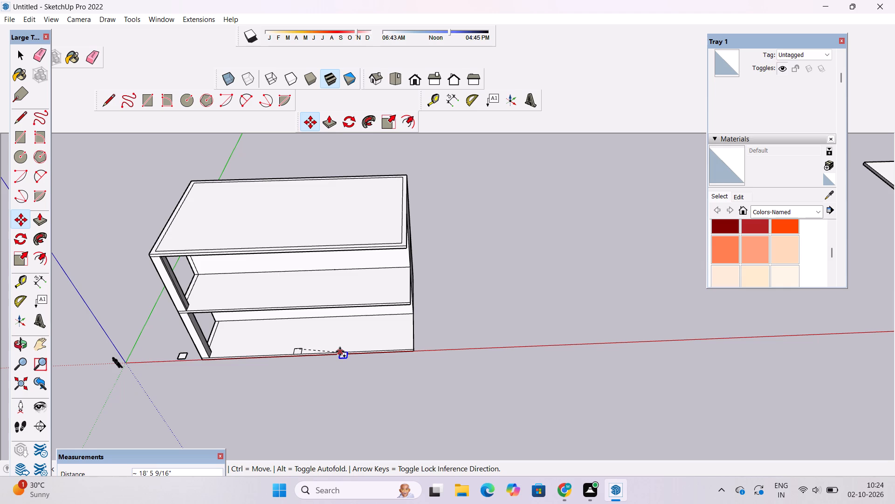
scroll(340, 351, down, 1)
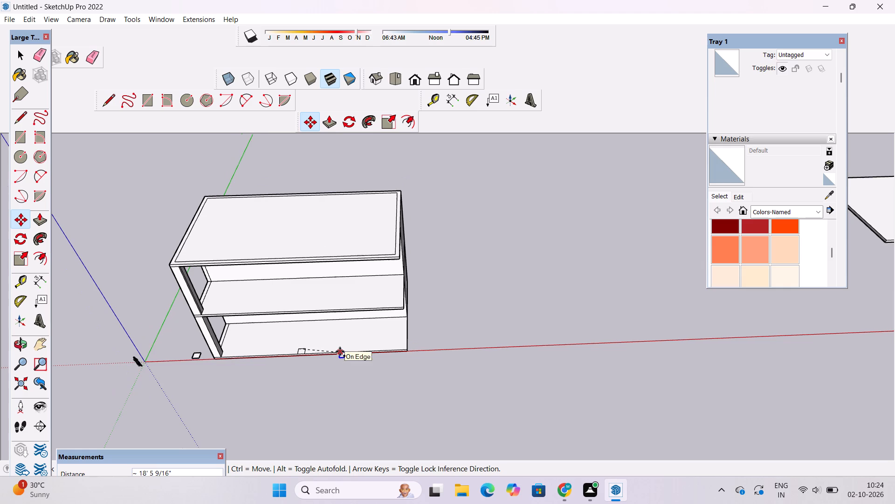
scroll(340, 352, up, 1)
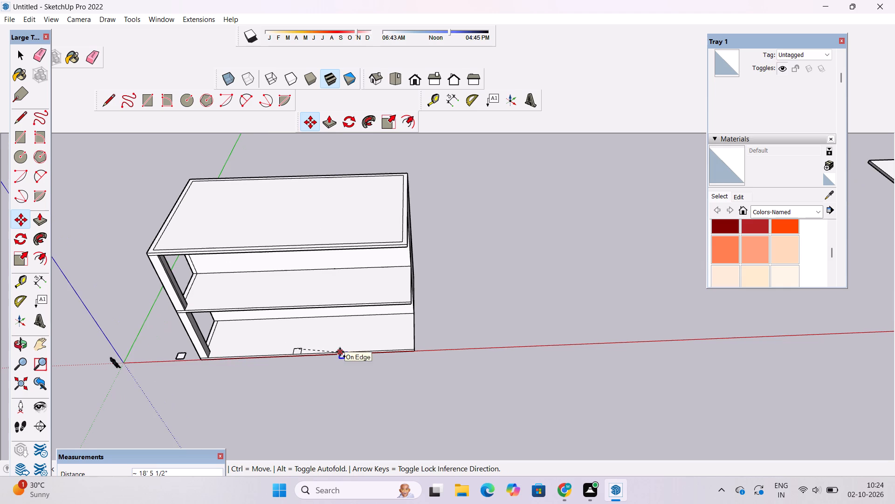
scroll(340, 352, up, 1)
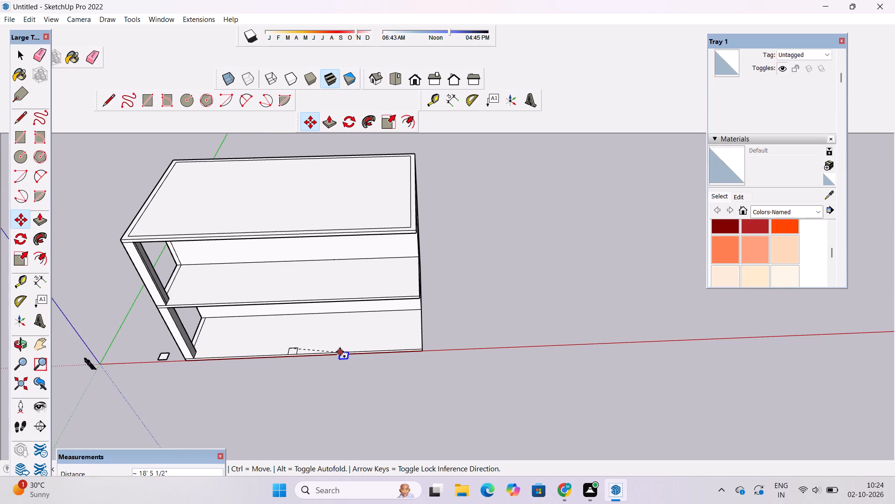
scroll(340, 352, down, 1)
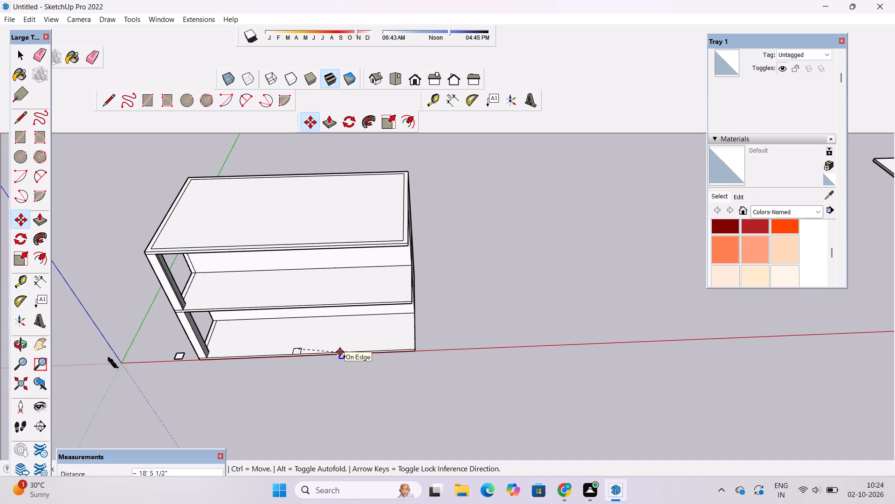
scroll(340, 352, down, 1)
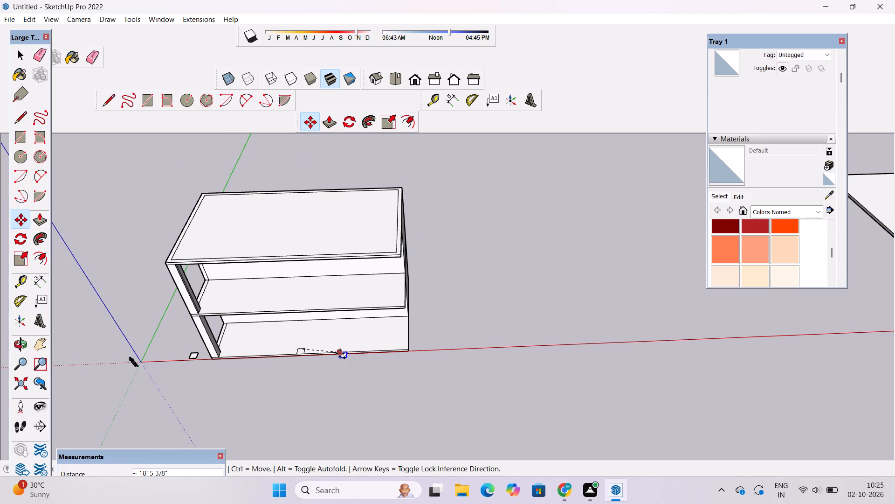
scroll(340, 354, down, 2)
scroll(341, 363, up, 2)
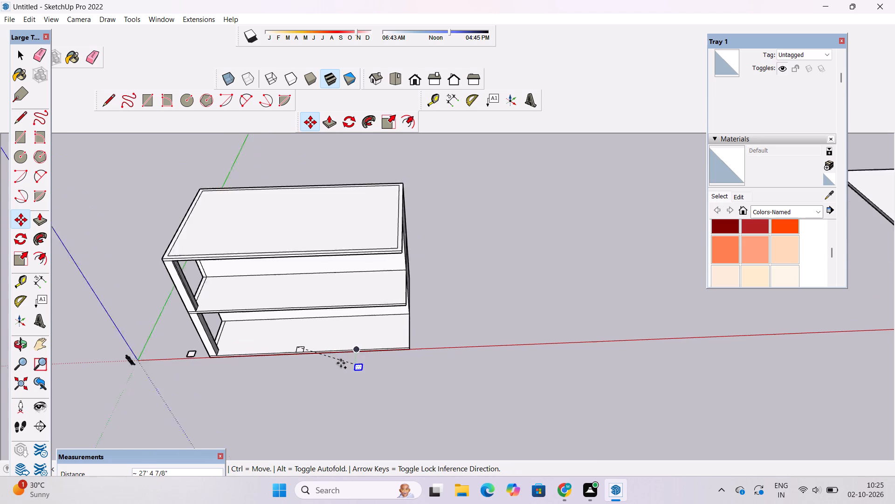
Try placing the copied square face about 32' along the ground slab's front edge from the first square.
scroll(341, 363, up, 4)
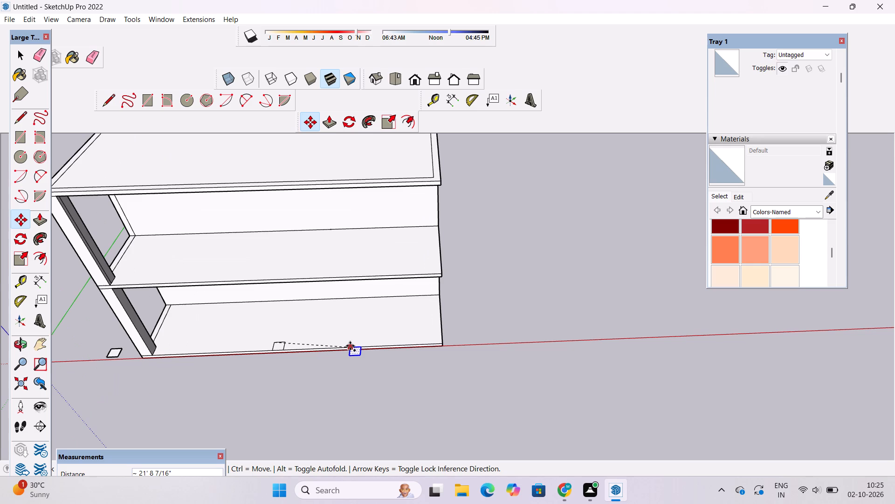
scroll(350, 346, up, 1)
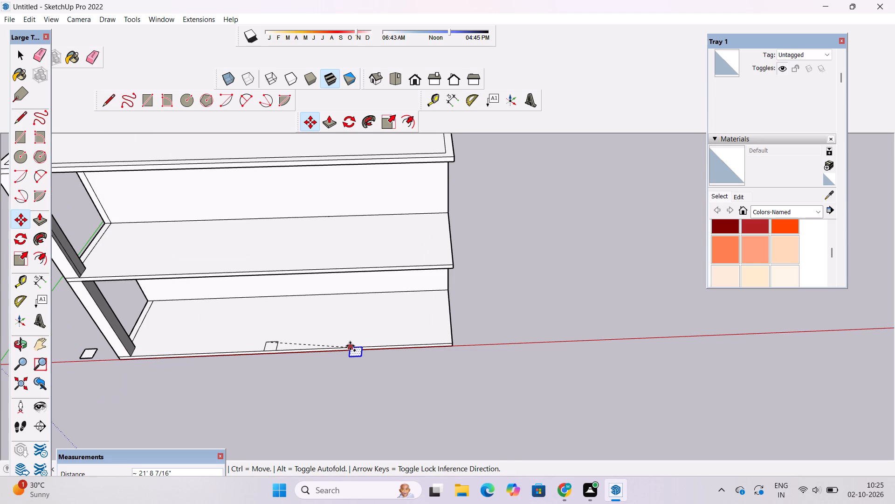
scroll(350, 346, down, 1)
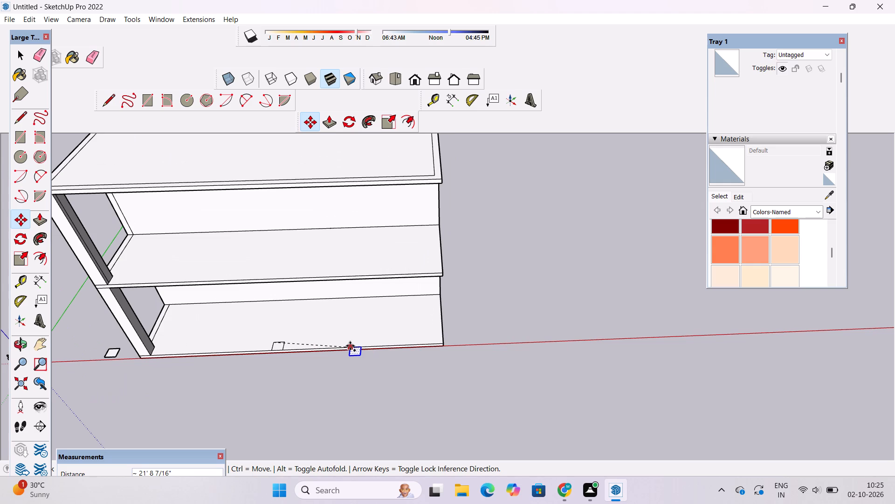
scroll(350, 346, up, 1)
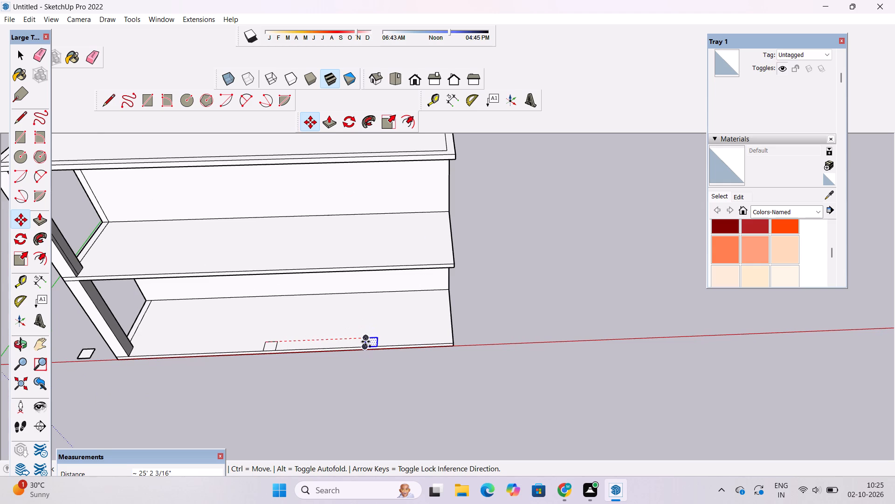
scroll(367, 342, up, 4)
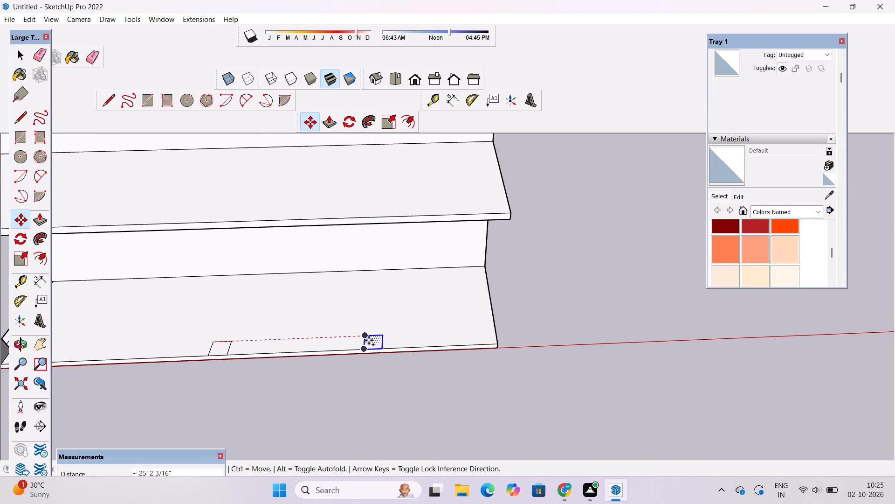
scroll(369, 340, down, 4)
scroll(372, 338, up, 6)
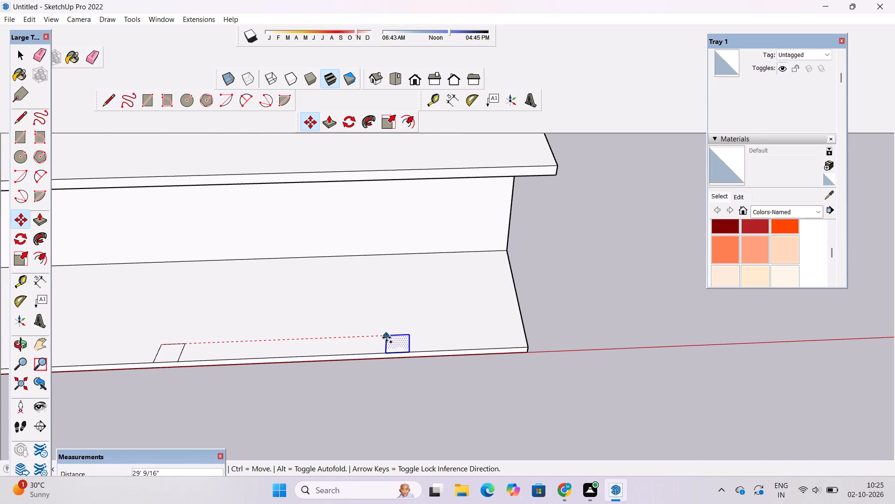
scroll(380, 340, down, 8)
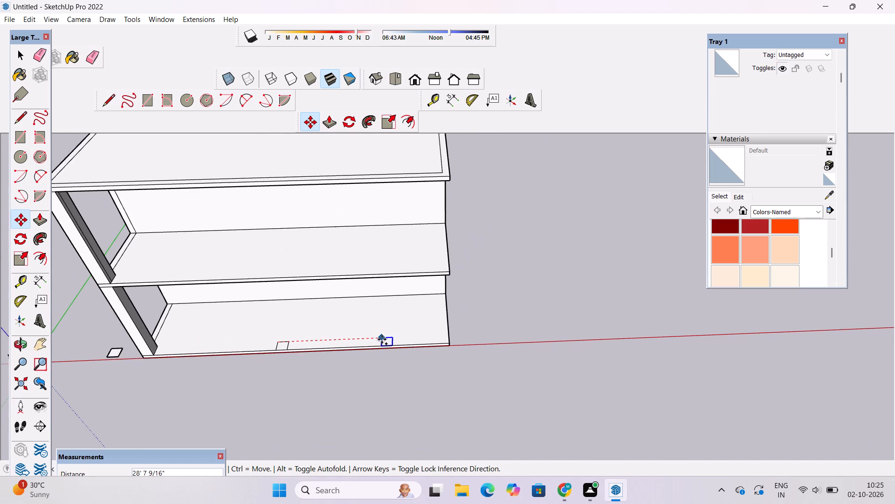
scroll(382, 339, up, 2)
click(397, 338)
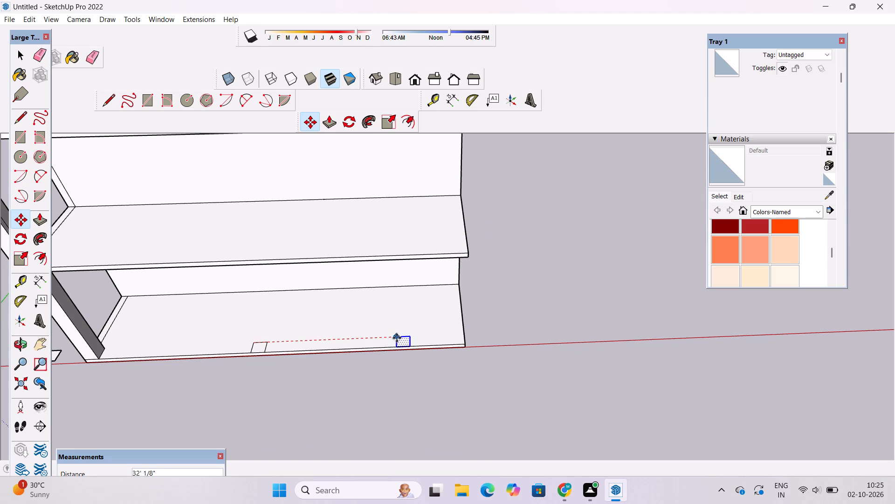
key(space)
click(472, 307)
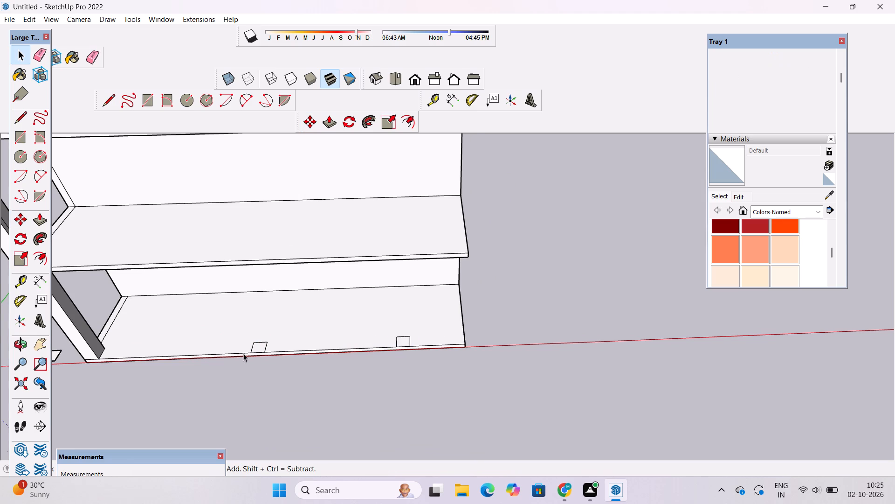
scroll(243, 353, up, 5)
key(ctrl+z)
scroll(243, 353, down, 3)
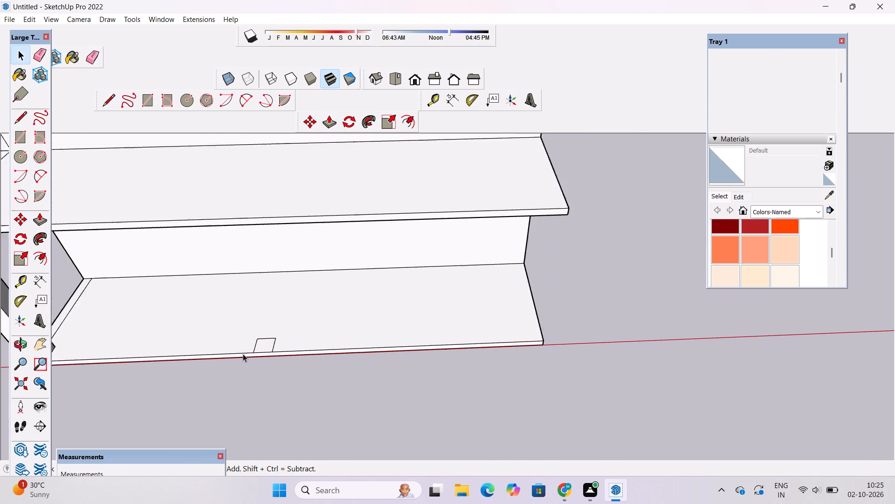
Copy the square face on the ground slab 32' along the front edge, toward the slab's far end.
scroll(243, 354, down, 3)
scroll(260, 351, up, 1)
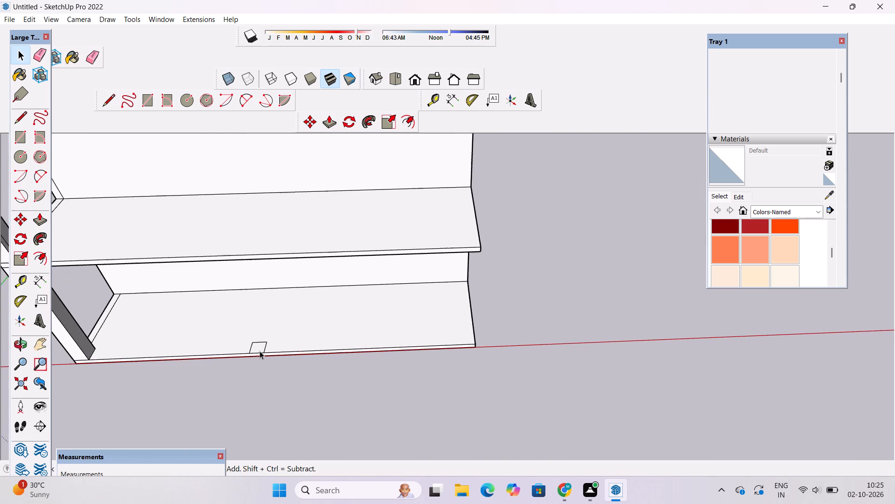
scroll(260, 351, up, 2)
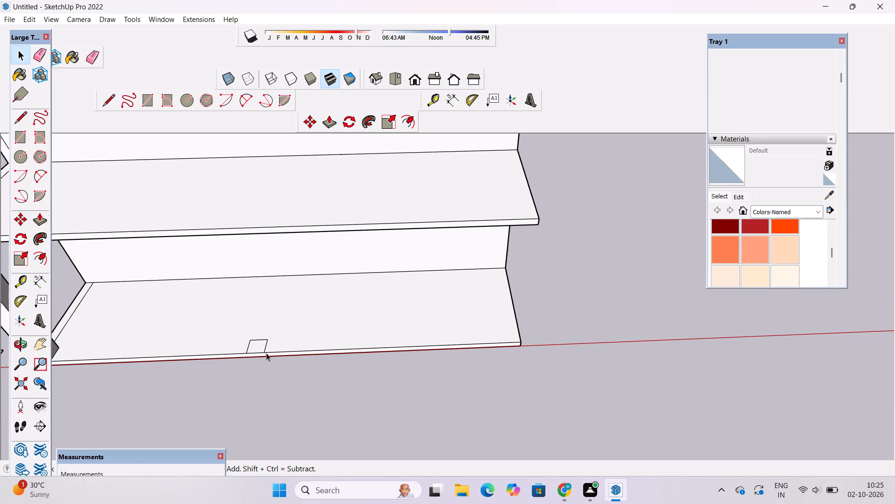
double_click(258, 346)
key(m)
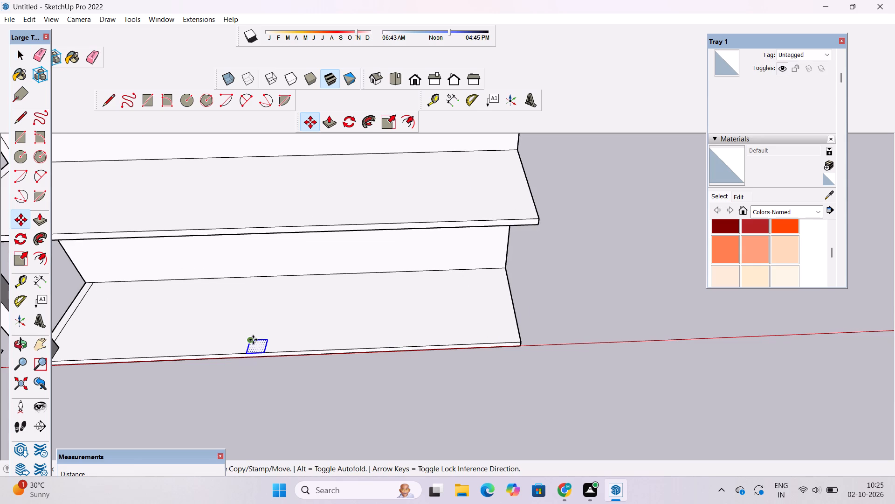
click(251, 341)
scroll(266, 339, down, 4)
scroll(304, 338, down, 5)
scroll(345, 340, up, 3)
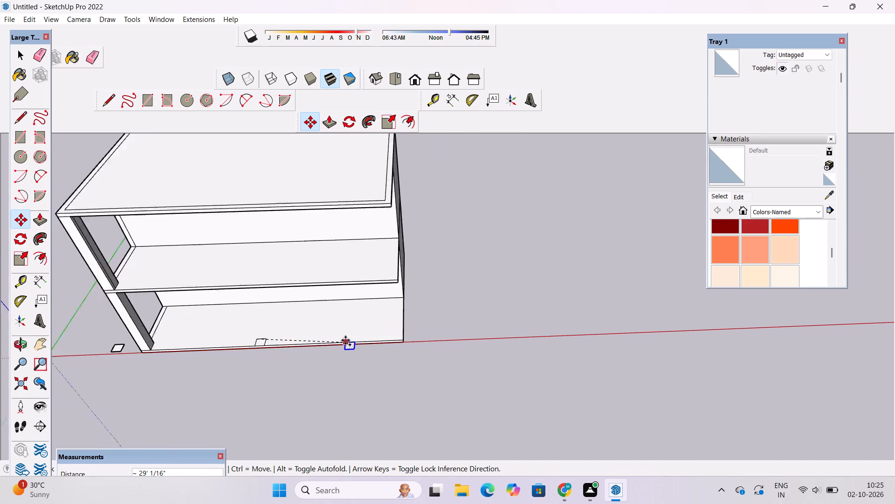
scroll(345, 340, up, 5)
scroll(355, 336, down, 2)
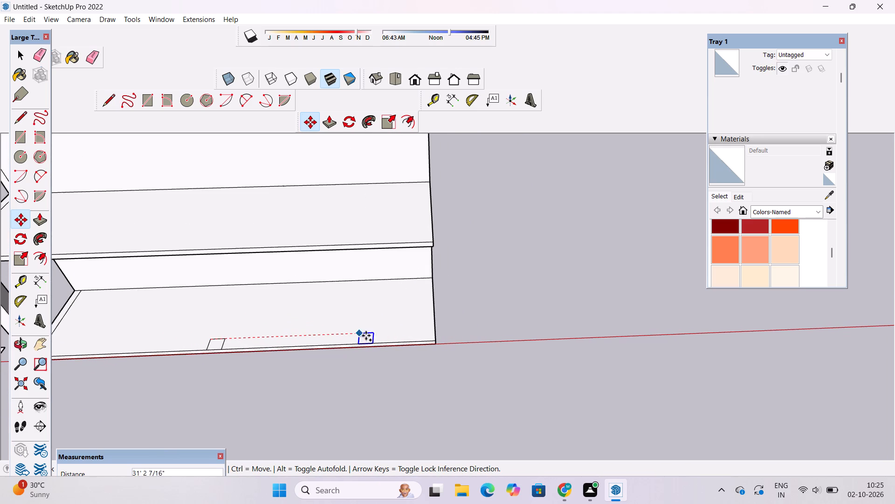
scroll(366, 336, down, 3)
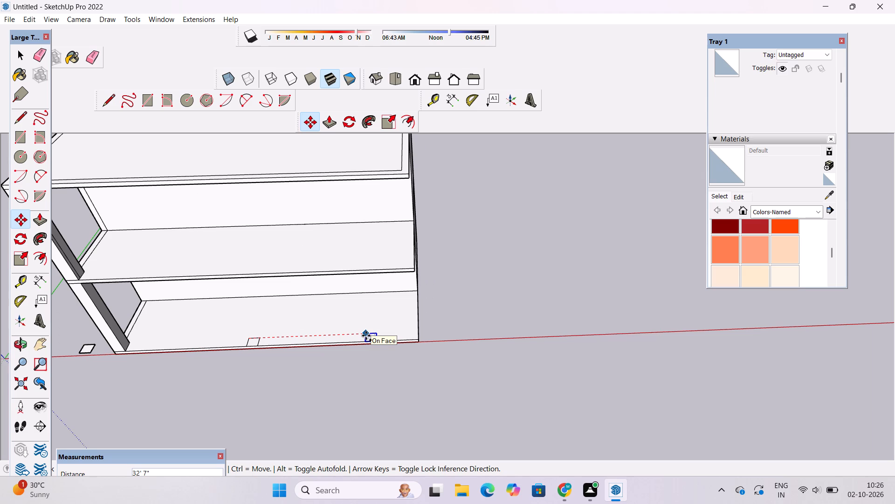
text(32')
key(Return)
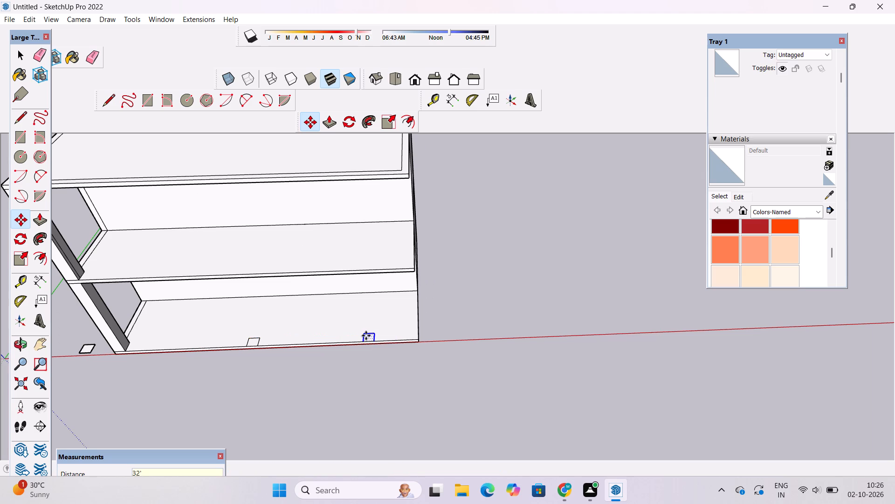
Move the original square face on the ground slab slightly along the front edge, toward the corner column.
key(o)
scroll(363, 342, down, 7)
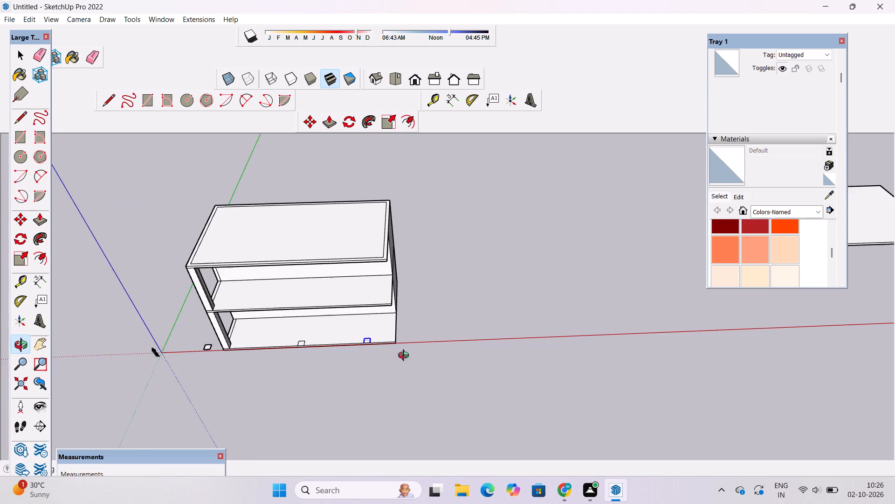
drag(388, 302, 379, 244)
drag(337, 372, 341, 431)
shift+drag(311, 390, 379, 382)
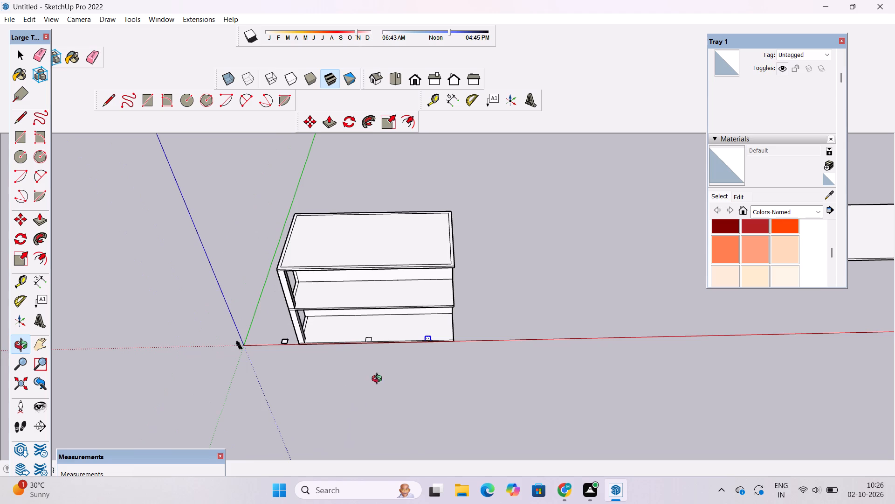
scroll(364, 371, up, 4)
scroll(370, 328, up, 6)
shift+drag(371, 328, 372, 343)
drag(372, 343, 373, 362)
shift+drag(371, 354, 371, 340)
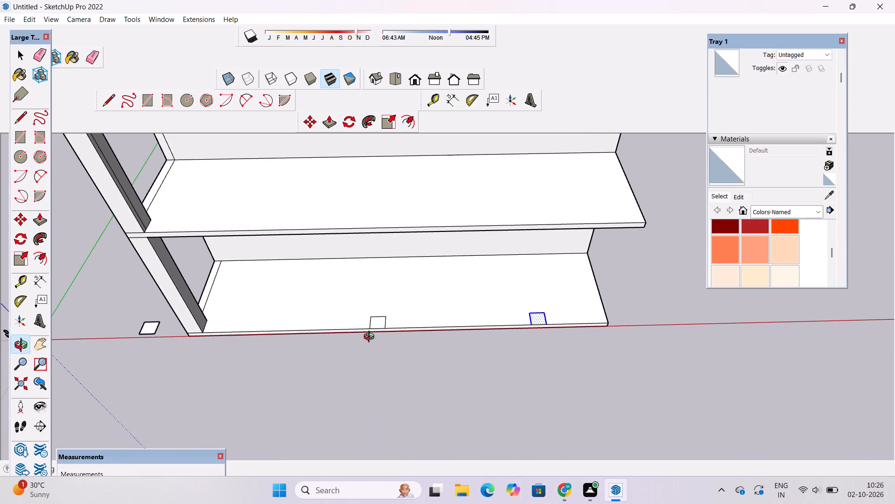
key(space)
scroll(374, 327, up, 3)
double_click(376, 320)
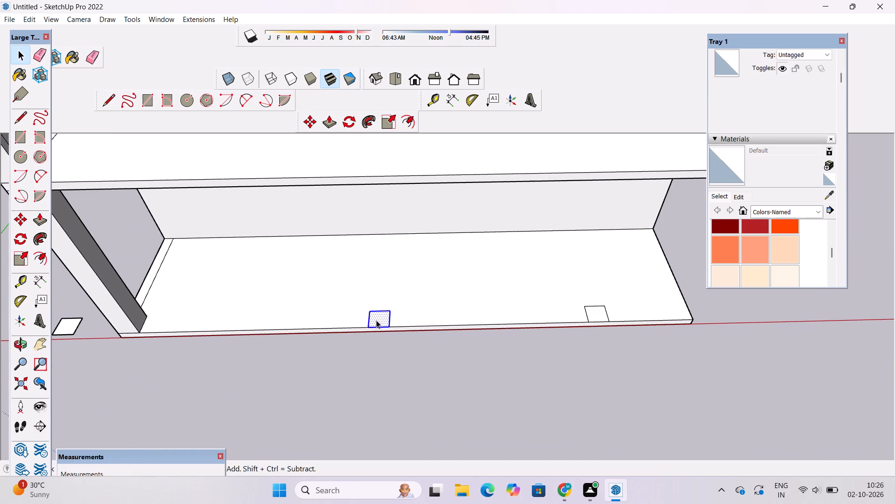
key(m)
click(388, 313)
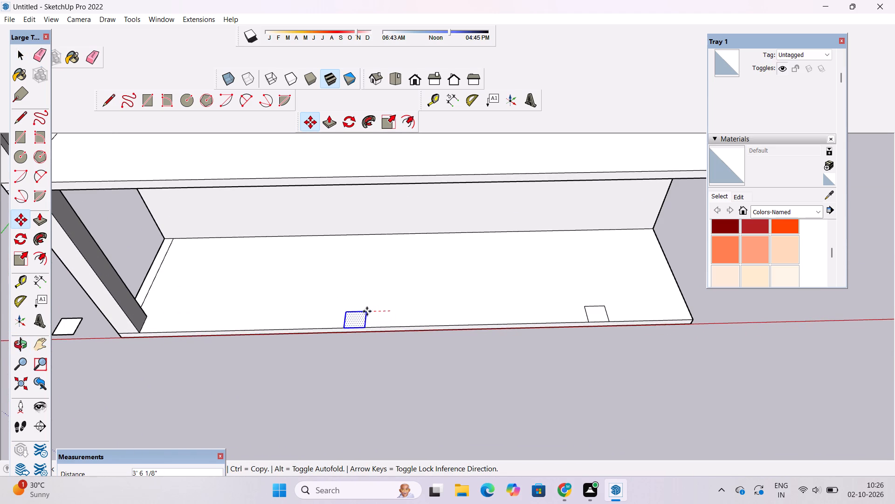
click(375, 291)
key(space)
scroll(356, 329, down, 2)
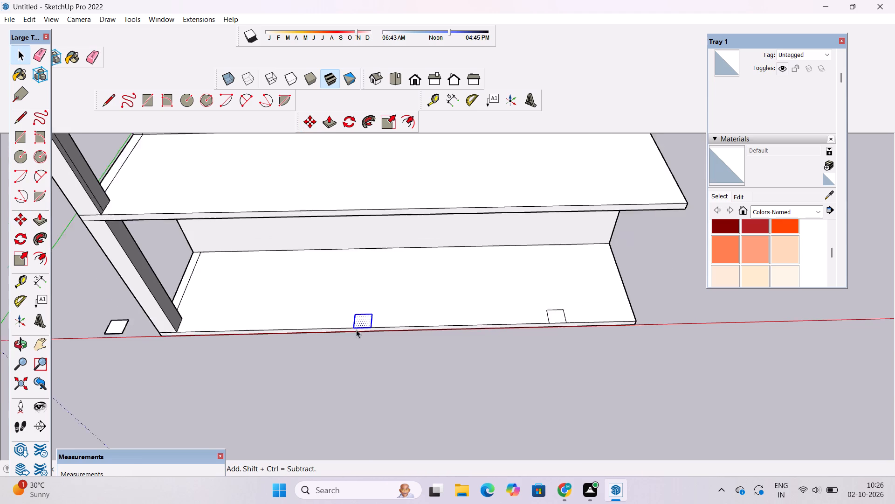
scroll(356, 329, down, 1)
click(331, 358)
Examine the spacing of the two front squares and the ground slab's far end from several angles.
scroll(345, 332, up, 1)
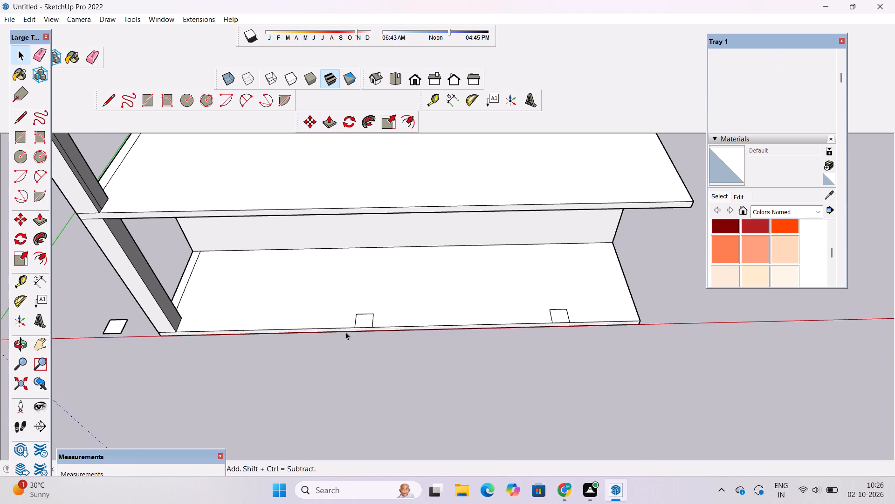
key(o)
scroll(344, 271, down, 6)
drag(419, 336, 396, 408)
drag(396, 408, 396, 371)
scroll(394, 373, down, 4)
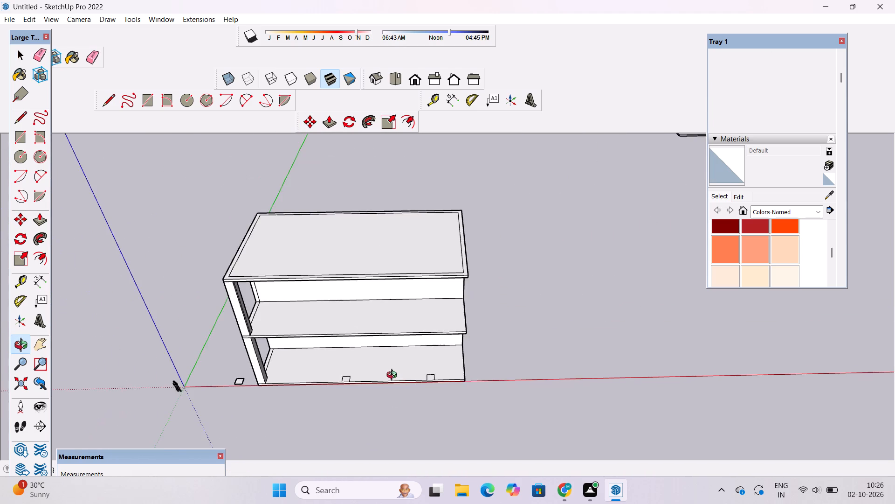
shift+drag(446, 371, 345, 377)
scroll(441, 358, up, 5)
drag(420, 388, 276, 353)
shift+drag(294, 322, 317, 369)
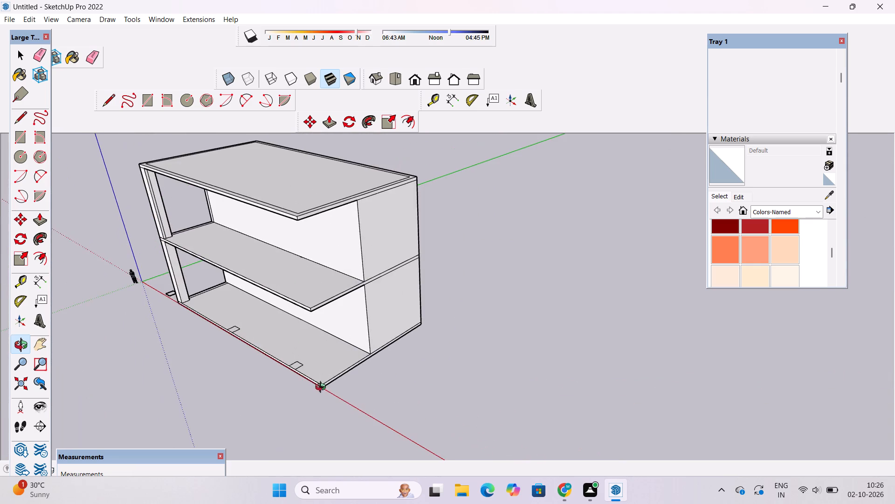
scroll(323, 390, up, 3)
drag(323, 394, 322, 360)
drag(322, 360, 365, 376)
scroll(365, 373, down, 4)
shift+drag(370, 362, 366, 383)
drag(366, 392, 361, 364)
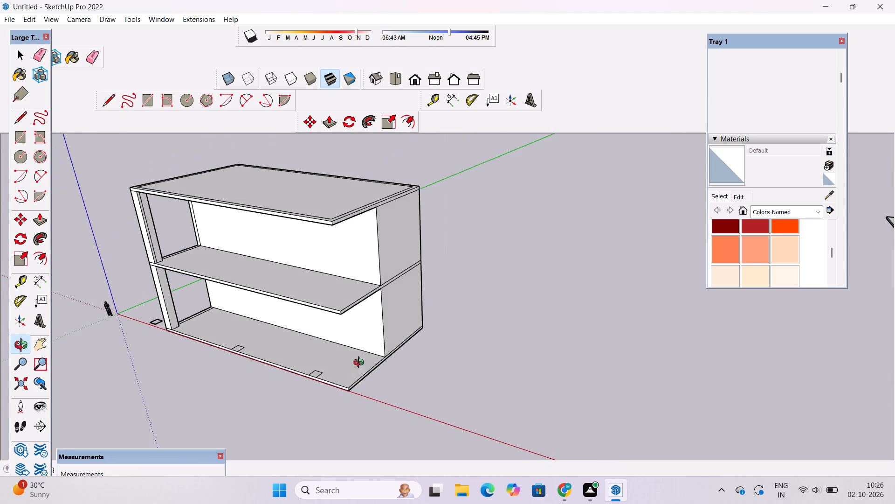
drag(376, 378, 346, 359)
drag(346, 359, 347, 367)
scroll(347, 367, up, 2)
shift+drag(348, 357, 351, 362)
drag(355, 371, 354, 370)
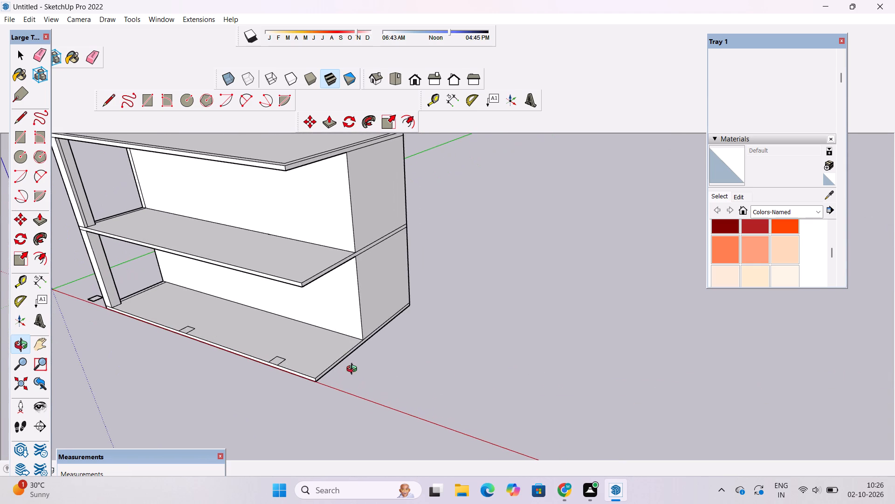
drag(354, 370, 349, 358)
shift+drag(349, 356, 365, 364)
Push/Pull the ground slab's far end face outward 23', lengthening the slab beyond the upper levels.
key(p)
scroll(356, 360, up, 2)
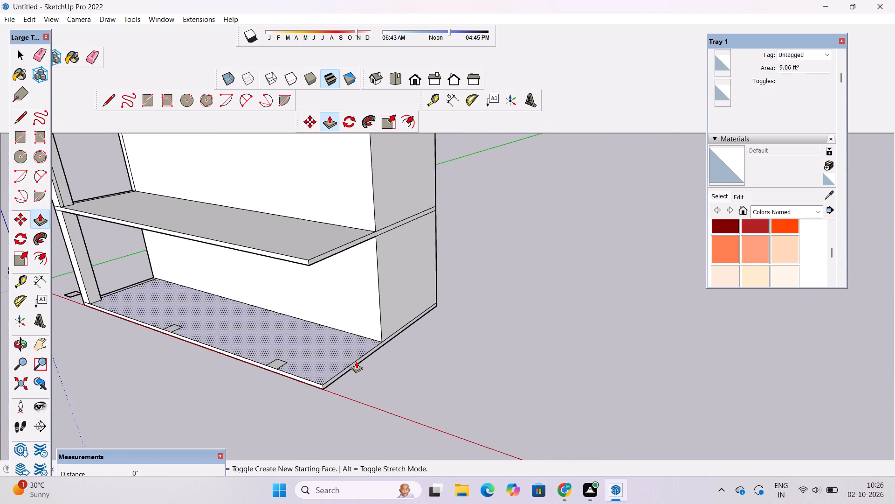
scroll(356, 362, up, 6)
click(356, 362)
scroll(356, 362, down, 7)
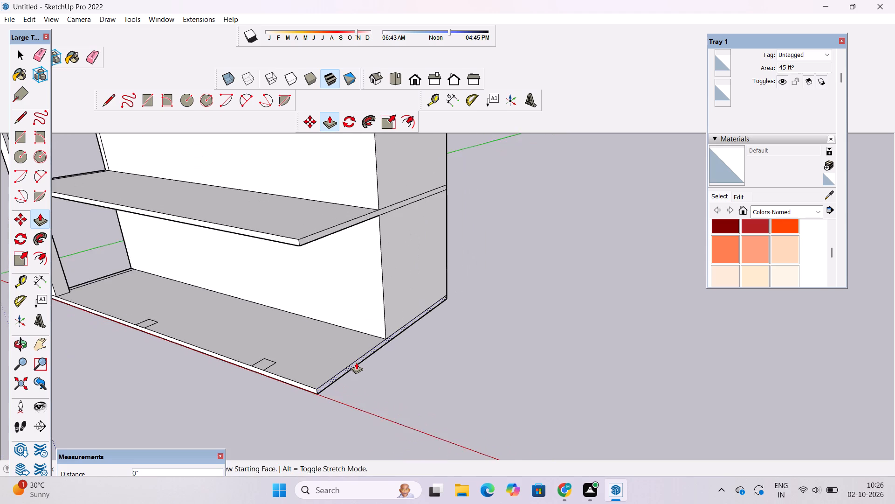
scroll(356, 362, down, 7)
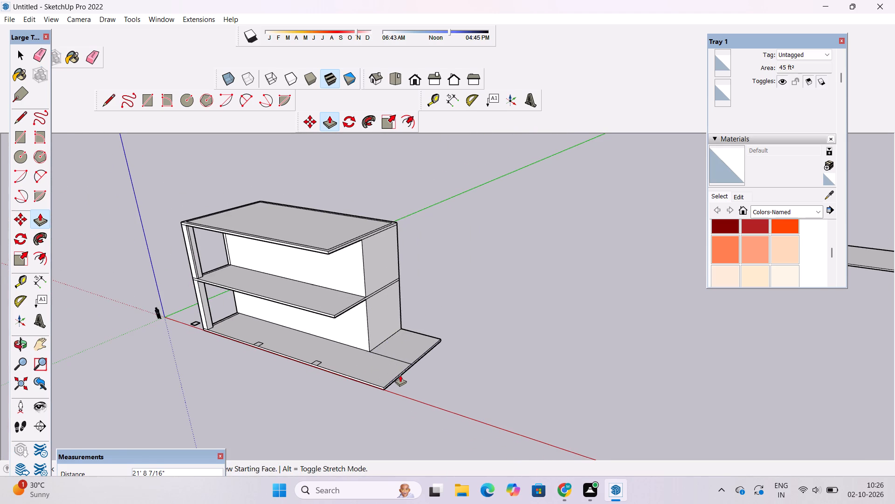
text(23')
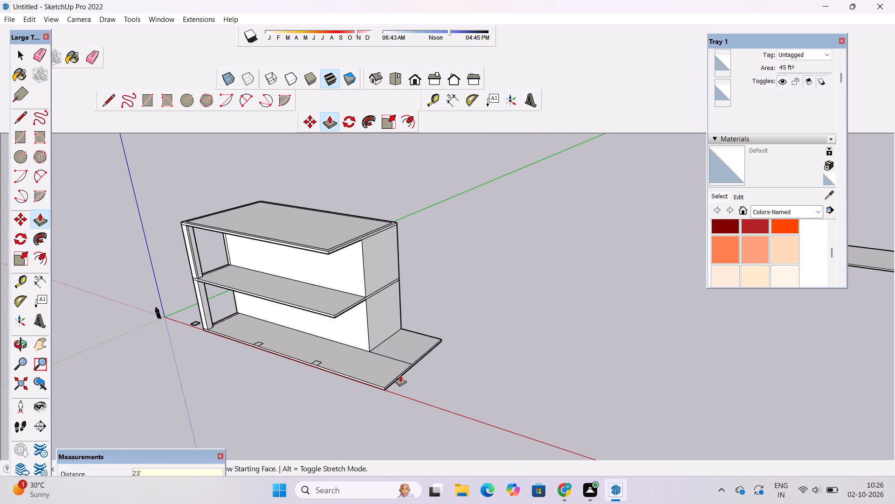
key(Return)
Push/Pull the lower rear block's end face out 23', flush with the lengthened ground slab's end.
scroll(371, 330, up, 1)
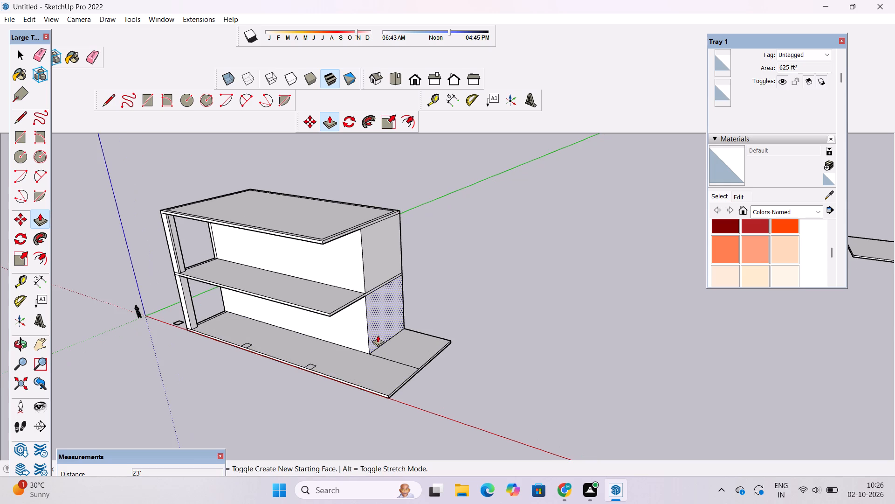
click(378, 335)
click(429, 372)
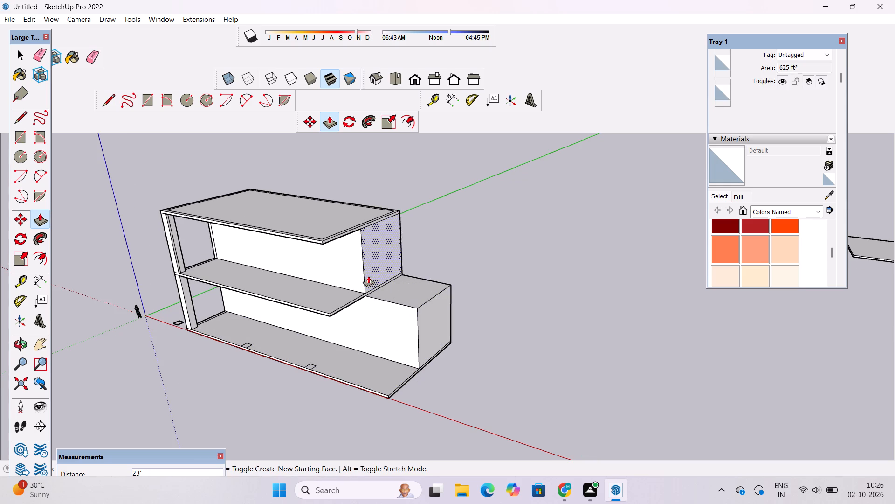
Push/Pull the middle slab's far end face out 23', flush with the lengthened lower rear block.
scroll(370, 301, up, 5)
click(350, 299)
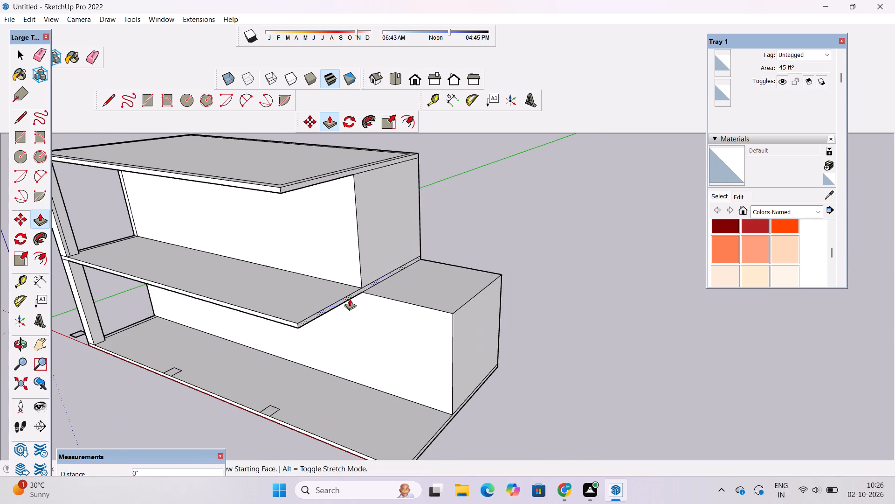
click(463, 327)
Push/Pull the upper rear block's end face out 23', flush with the lengthened lower block.
click(365, 257)
click(457, 317)
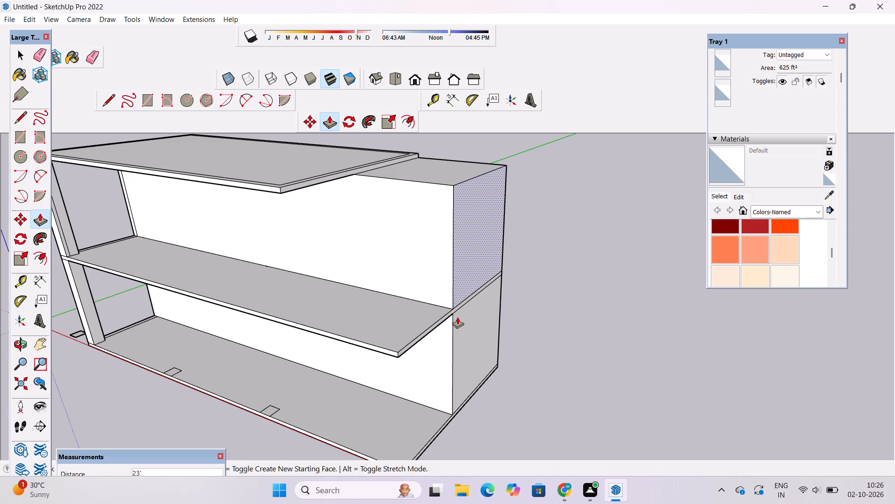
Push/Pull the roof slab's far end face out 23', flush with the upper rear block's end.
scroll(327, 269, down, 4)
scroll(337, 172, up, 4)
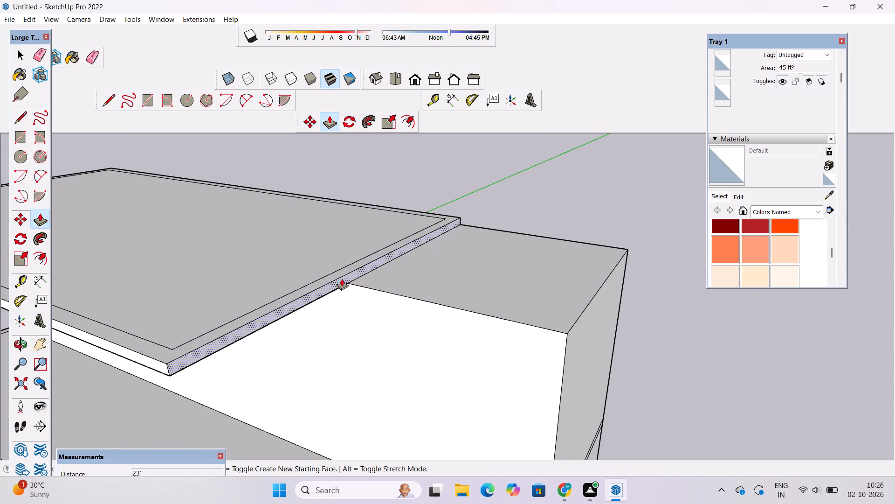
click(341, 276)
key(space)
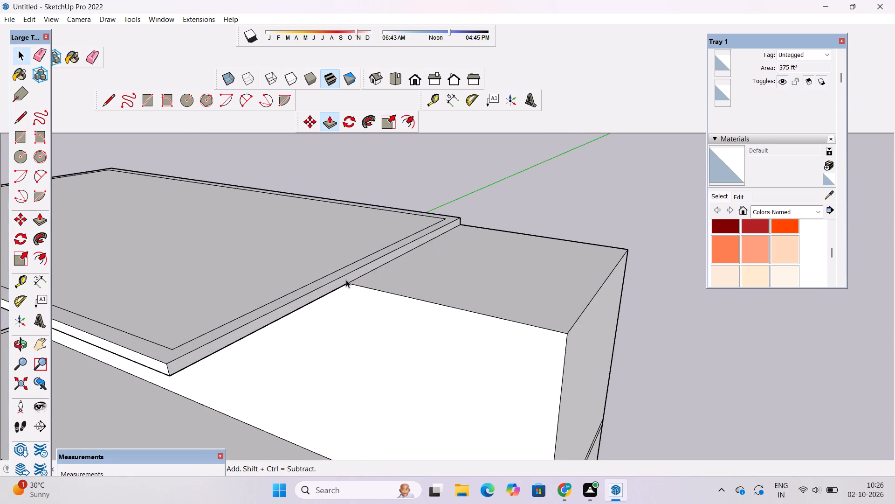
click(346, 280)
key(p)
click(346, 280)
scroll(346, 280, down, 3)
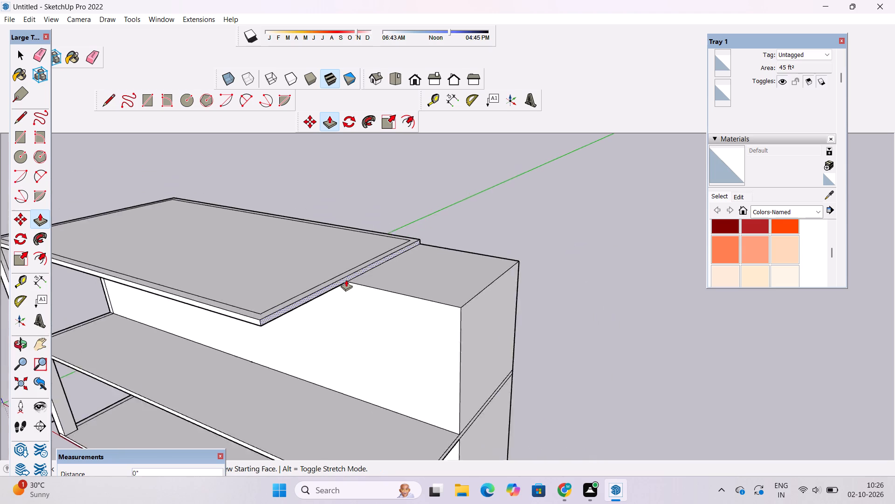
scroll(346, 280, down, 7)
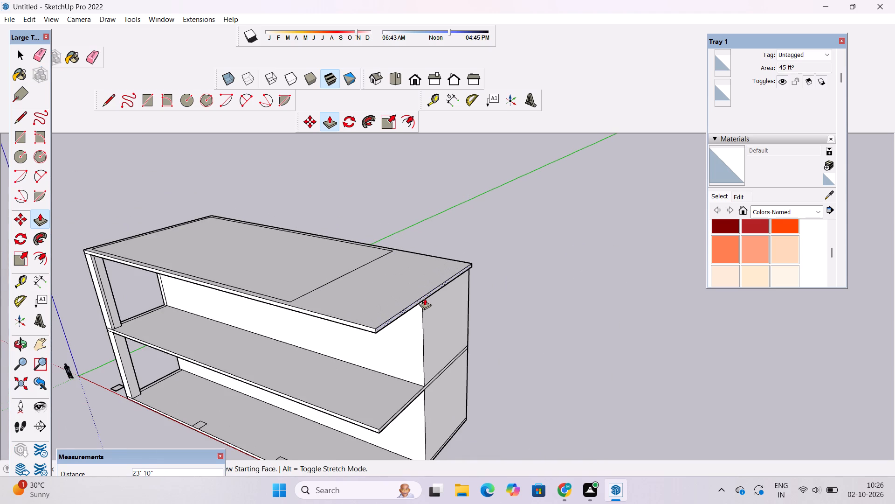
click(434, 321)
scroll(401, 244, up, 3)
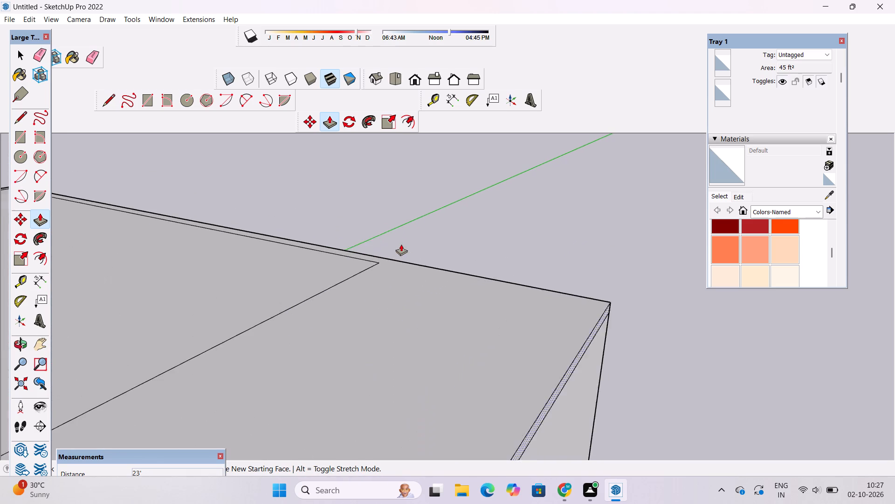
Move the inset border line on the roof outward about 22', just inside the lengthened slab's far edge.
scroll(401, 244, up, 2)
key(space)
scroll(406, 243, down, 8)
key(o)
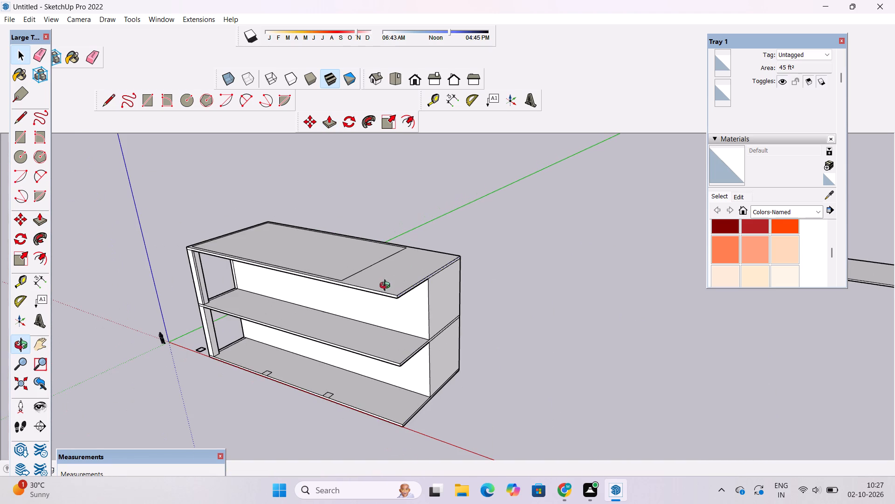
shift+drag(362, 297, 413, 296)
drag(413, 289, 413, 345)
scroll(415, 296, up, 4)
shift+drag(415, 293, 386, 297)
drag(390, 303, 395, 322)
drag(395, 322, 384, 314)
key(space)
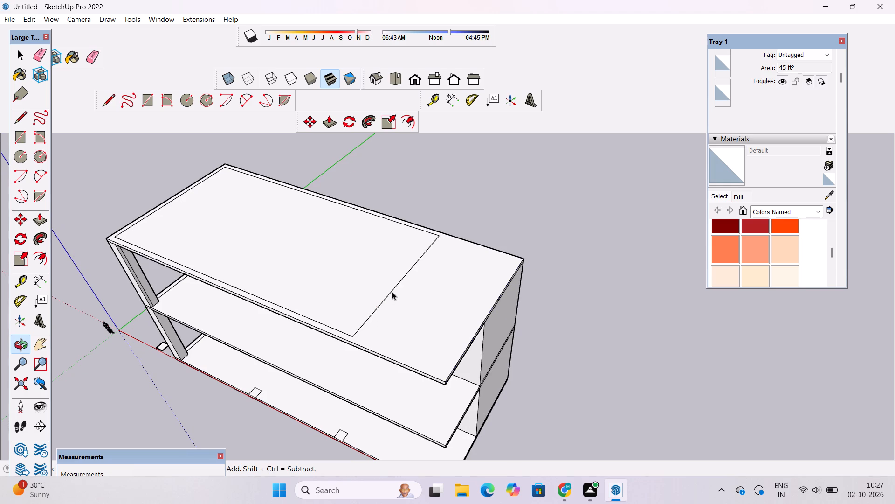
click(392, 290)
key(m)
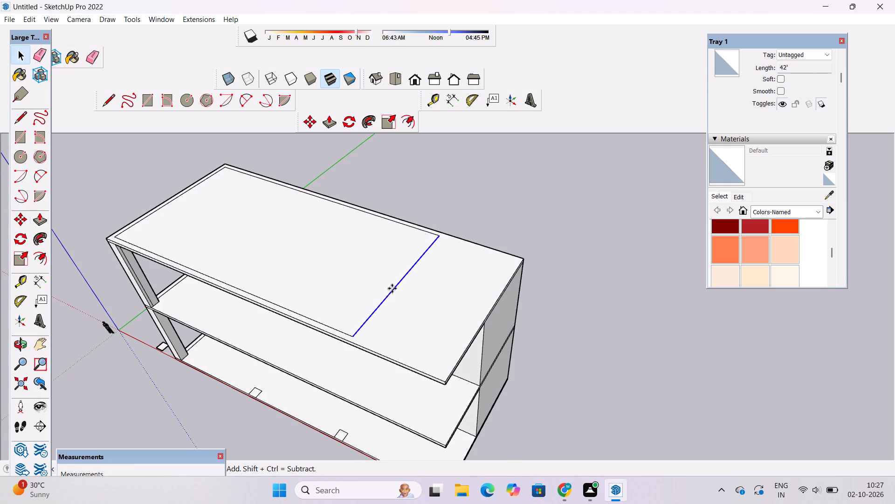
click(400, 280)
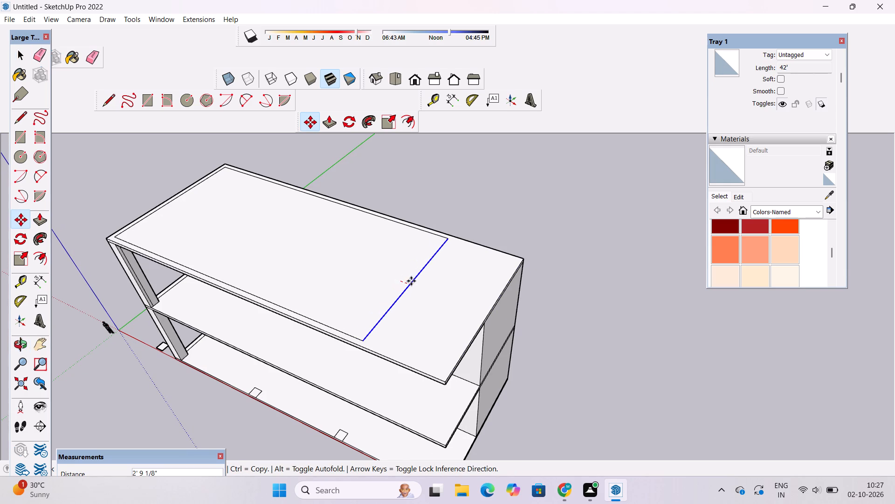
scroll(482, 308, up, 3)
click(482, 308)
key(space)
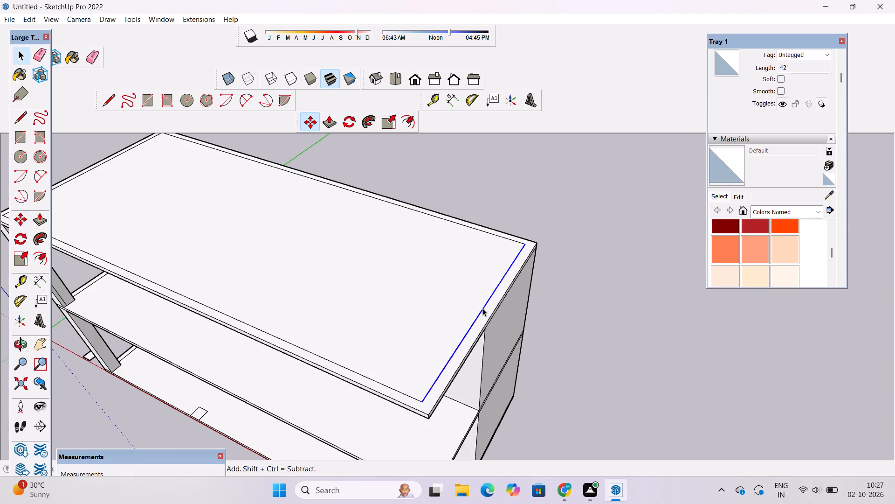
Examine the lengthened two-level building from the front and from above.
key(o)
click(547, 303)
scroll(547, 302, down, 12)
drag(516, 351, 518, 275)
scroll(504, 314, up, 2)
drag(493, 319, 533, 304)
scroll(533, 301, up, 3)
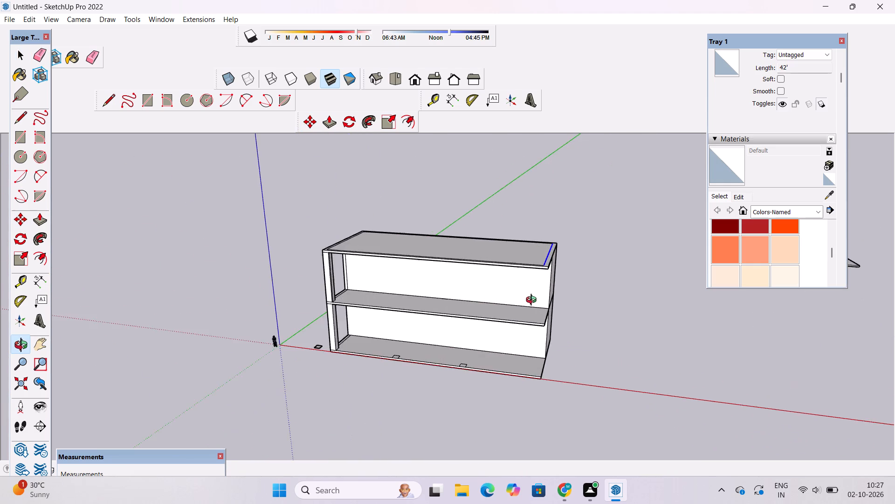
scroll(533, 301, up, 4)
drag(425, 378, 491, 370)
scroll(489, 366, down, 5)
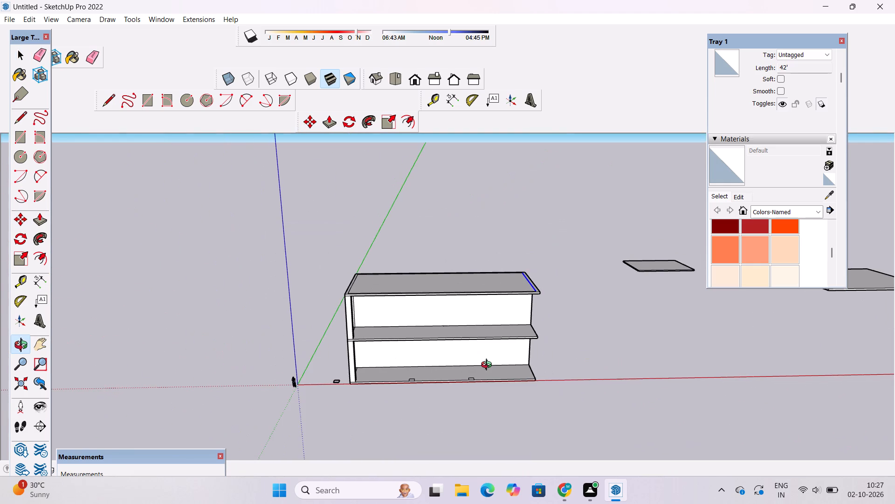
scroll(493, 361, up, 3)
scroll(493, 361, down, 1)
shift+drag(493, 361, 481, 371)
drag(481, 377, 478, 414)
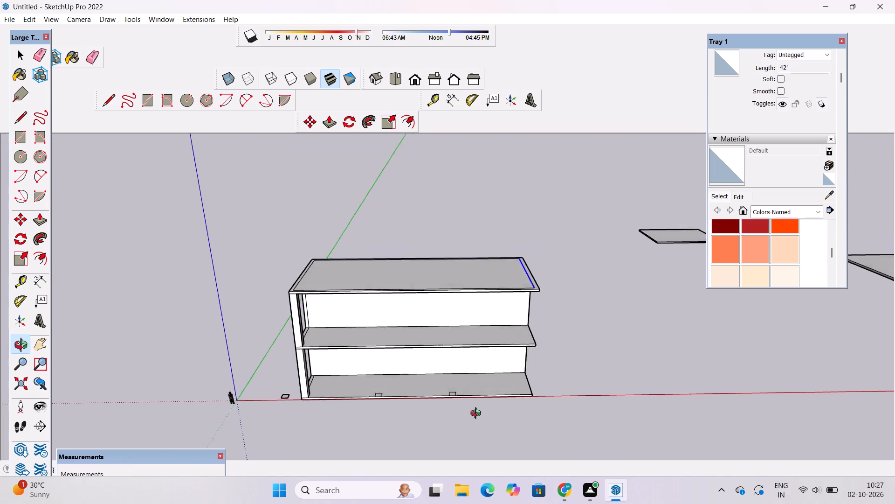
drag(478, 414, 478, 420)
shift+drag(477, 411, 459, 408)
scroll(458, 389, up, 2)
shift+drag(458, 388, 422, 403)
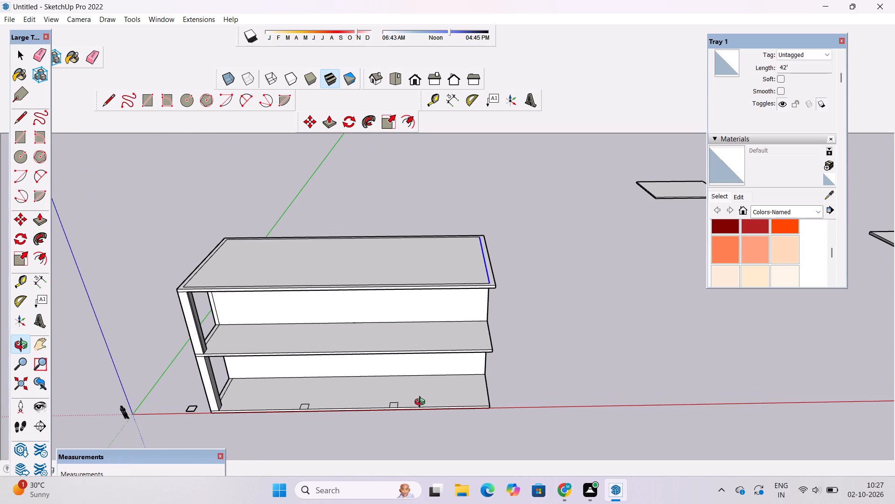
scroll(422, 401, down, 1)
scroll(420, 396, up, 1)
drag(420, 396, 424, 423)
scroll(422, 411, down, 2)
drag(423, 404, 428, 427)
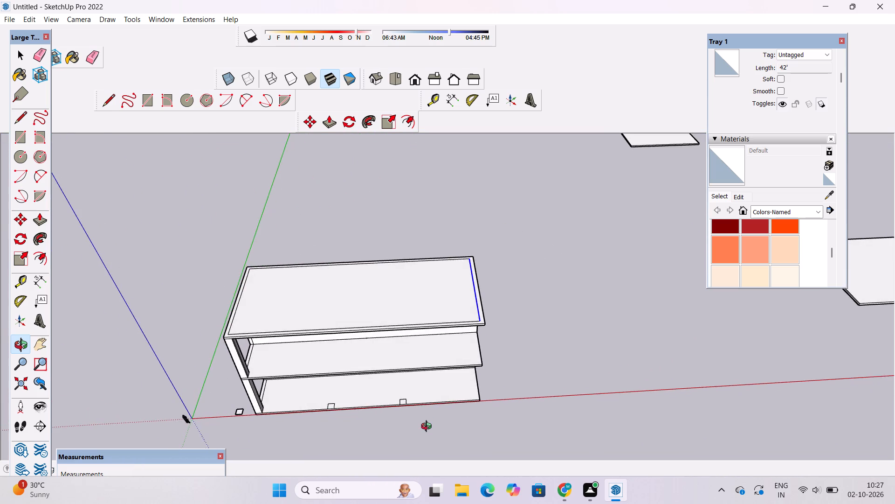
scroll(425, 421, up, 4)
drag(425, 416, 425, 424)
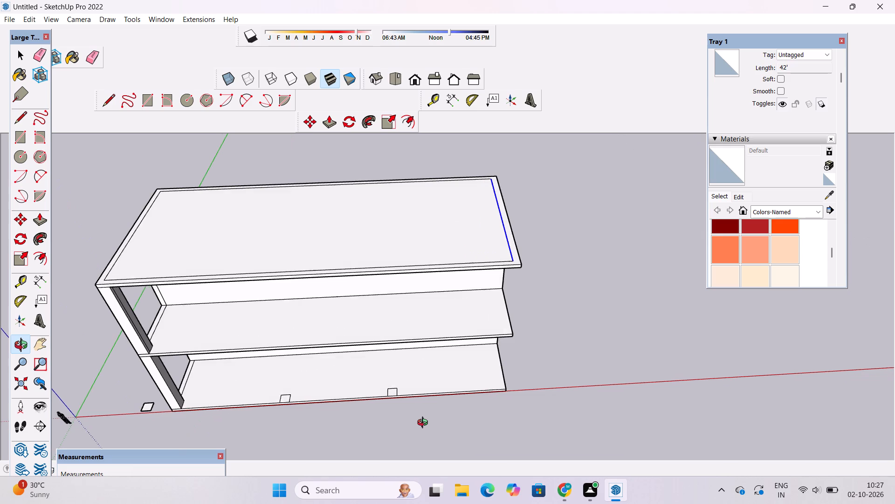
drag(425, 424, 425, 432)
drag(424, 431, 414, 398)
scroll(413, 390, up, 3)
drag(427, 404, 414, 390)
scroll(411, 385, down, 3)
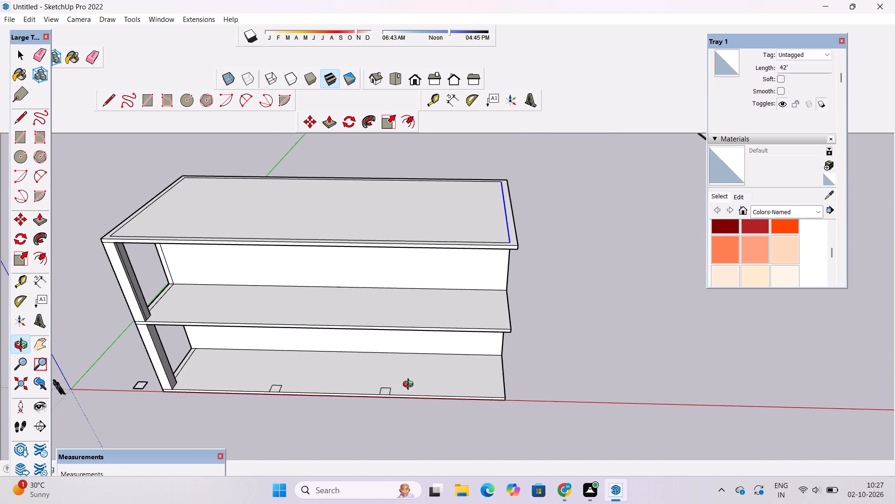
Examine the front squares' spacing along the ground slab toward its far end.
shift+drag(413, 401, 415, 411)
drag(415, 413, 398, 406)
scroll(391, 406, up, 11)
drag(391, 406, 392, 410)
scroll(393, 410, down, 5)
drag(389, 416, 398, 389)
shift+drag(397, 399, 363, 399)
drag(362, 404, 372, 395)
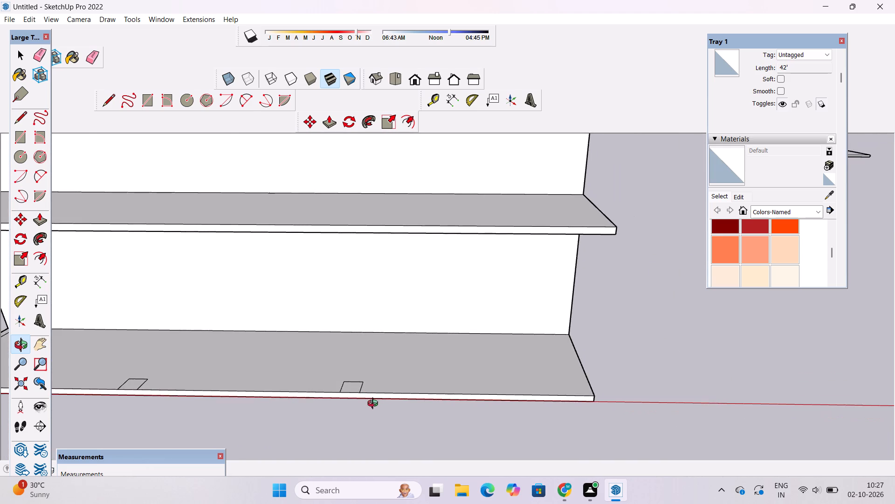
scroll(375, 405, up, 6)
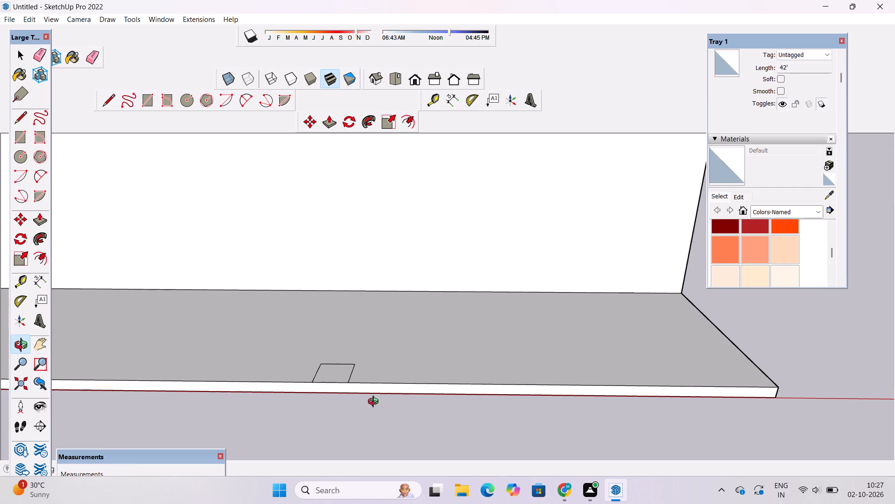
scroll(375, 403, down, 3)
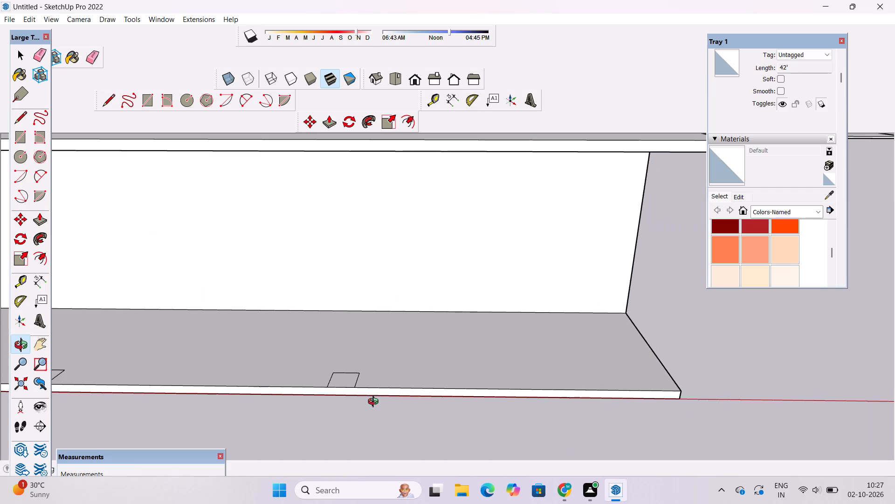
scroll(376, 401, down, 1)
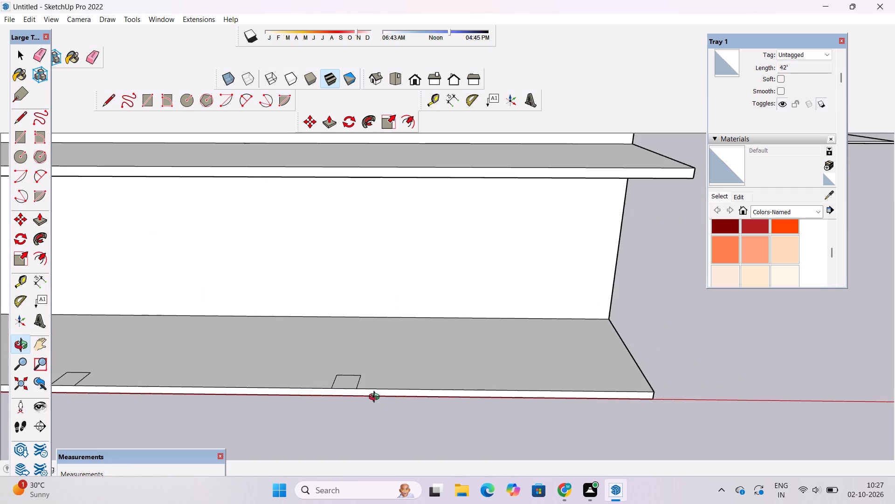
scroll(376, 398, down, 12)
scroll(376, 388, up, 4)
drag(377, 394, 379, 409)
scroll(379, 406, up, 2)
scroll(379, 406, down, 4)
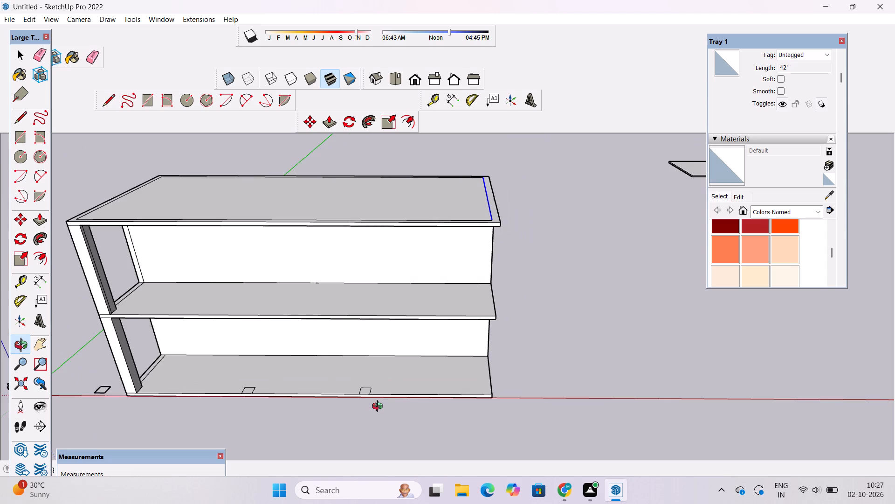
scroll(379, 407, down, 2)
Check the length of the ground slab's far end edge in front of the rear block.
key(space)
click(474, 371)
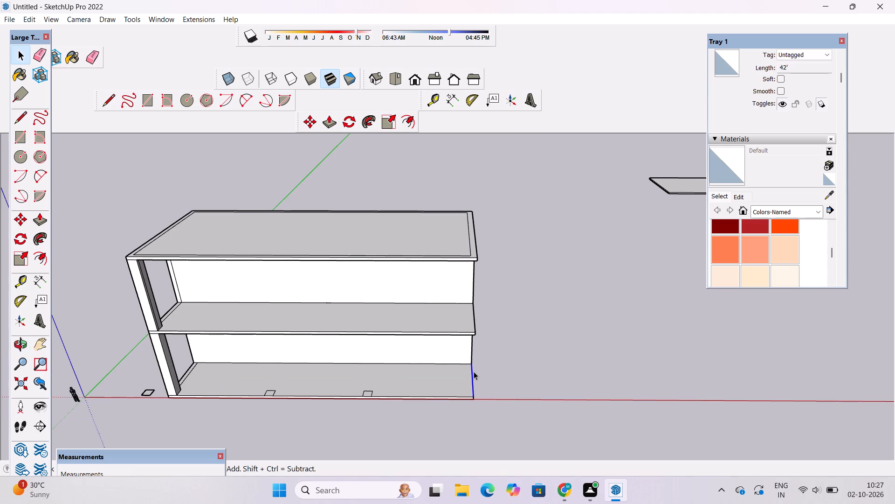
scroll(474, 371, up, 1)
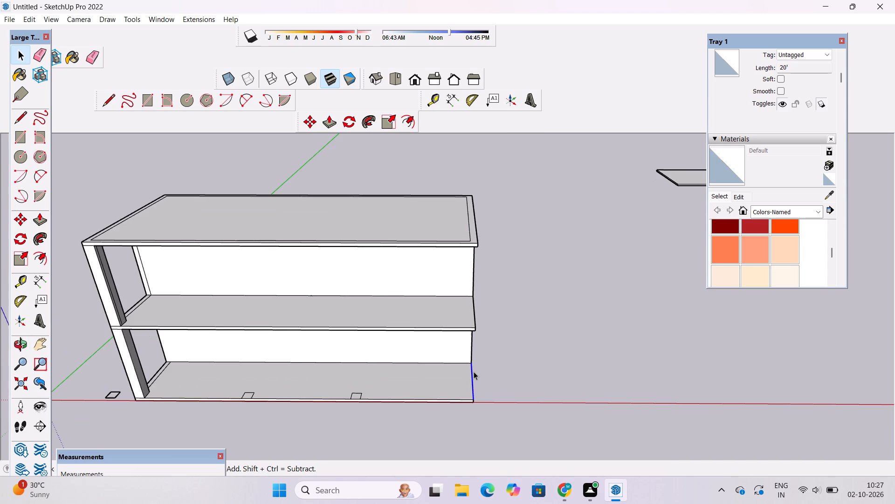
scroll(474, 371, up, 2)
scroll(474, 371, down, 3)
scroll(475, 371, up, 1)
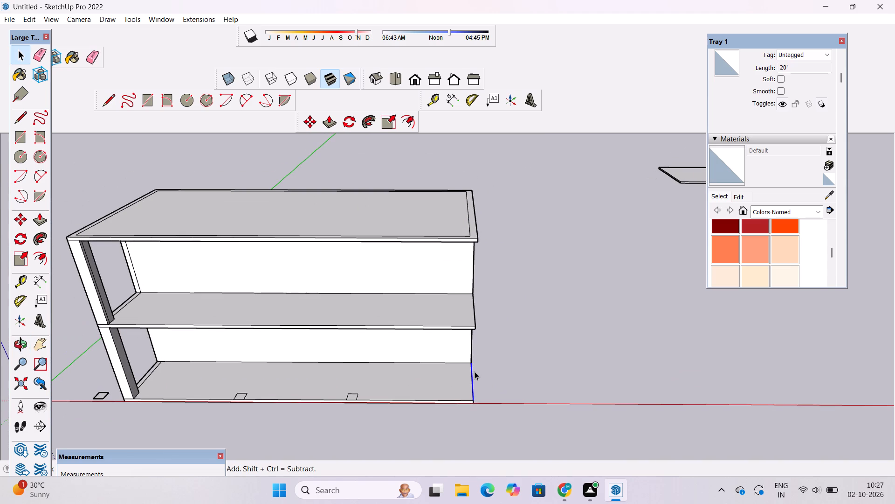
scroll(475, 371, down, 2)
scroll(475, 372, up, 4)
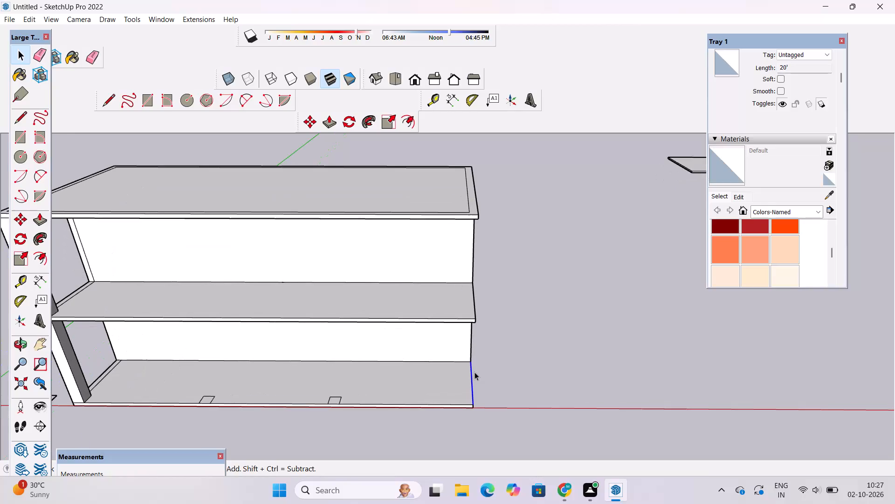
scroll(475, 372, down, 2)
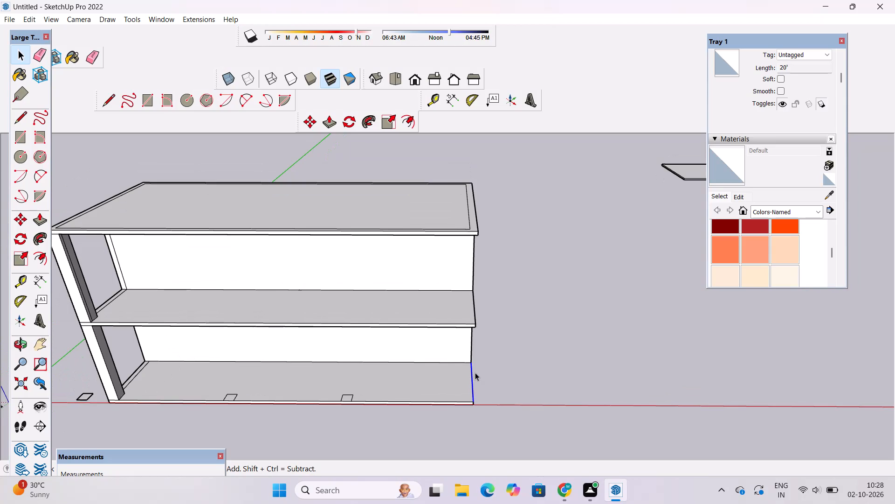
scroll(475, 372, down, 2)
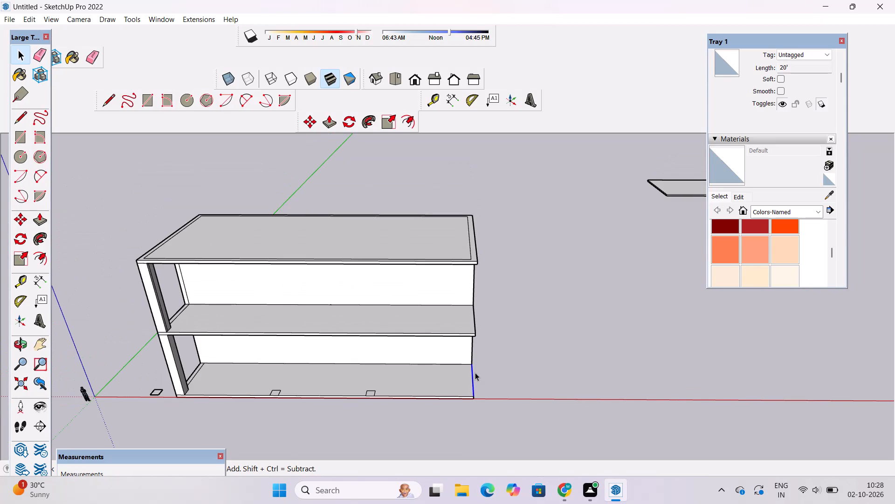
scroll(460, 364, down, 5)
click(487, 361)
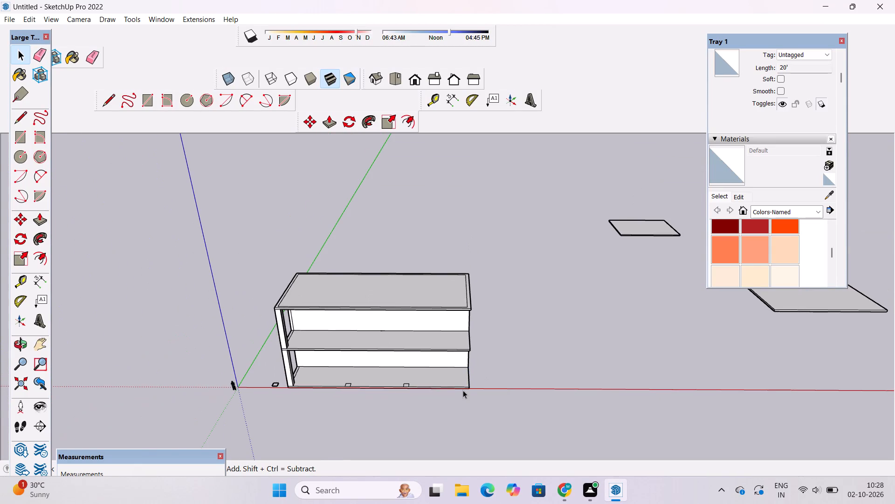
Examine the whole building and its front column footprints from the front and from farther away.
scroll(461, 393, up, 5)
key(o)
scroll(461, 393, down, 6)
drag(455, 401, 455, 411)
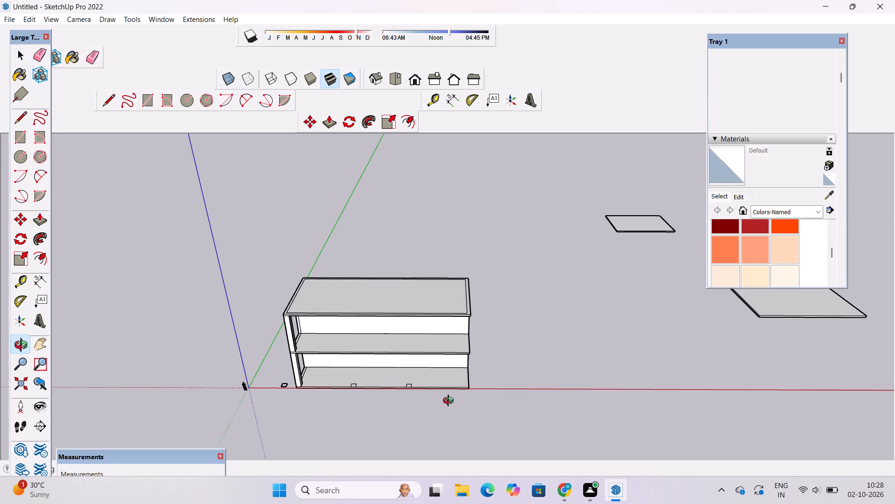
scroll(450, 401, down, 3)
scroll(444, 393, up, 1)
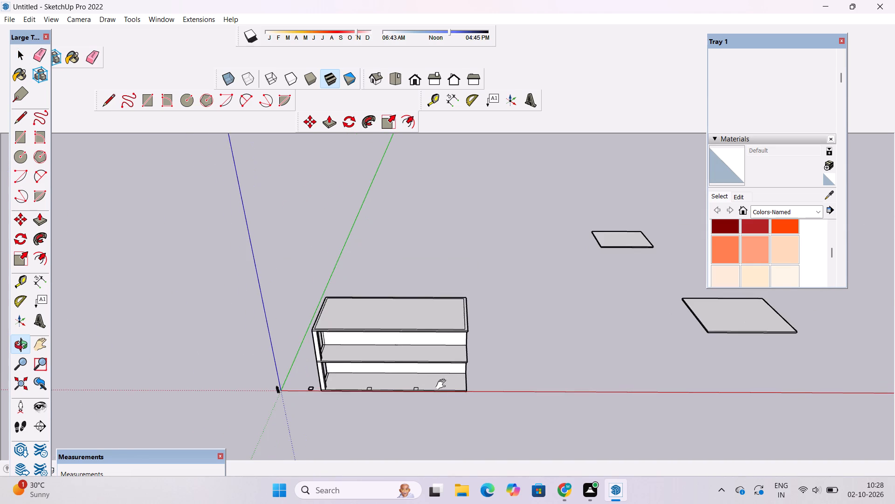
shift+drag(443, 385, 406, 396)
drag(403, 407, 419, 417)
shift+drag(419, 417, 419, 397)
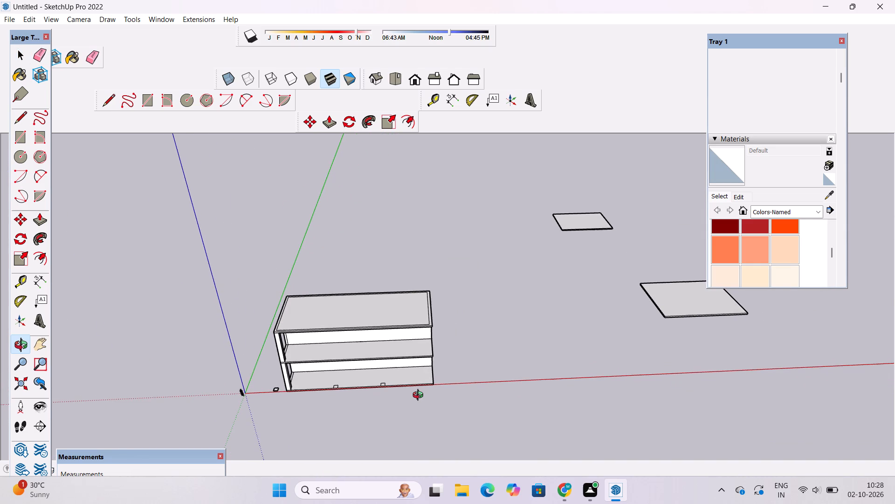
scroll(361, 356, up, 2)
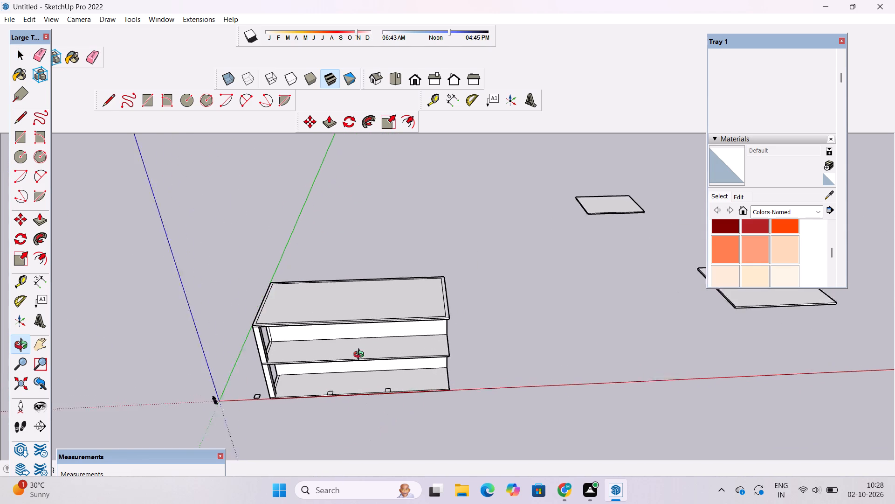
Examine the two-level building from the front and above, including the column footprints along the ground slab's front edge.
scroll(361, 356, up, 1)
drag(383, 413, 400, 385)
drag(400, 385, 405, 399)
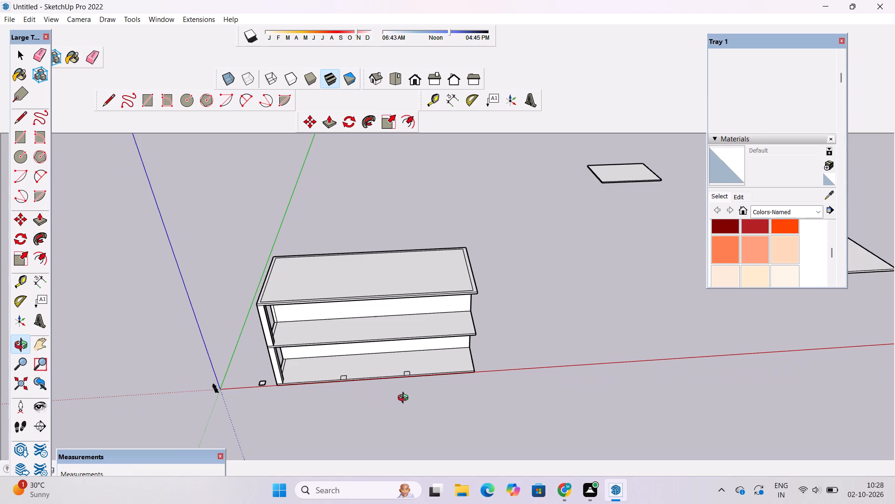
scroll(405, 399, up, 3)
scroll(405, 399, down, 2)
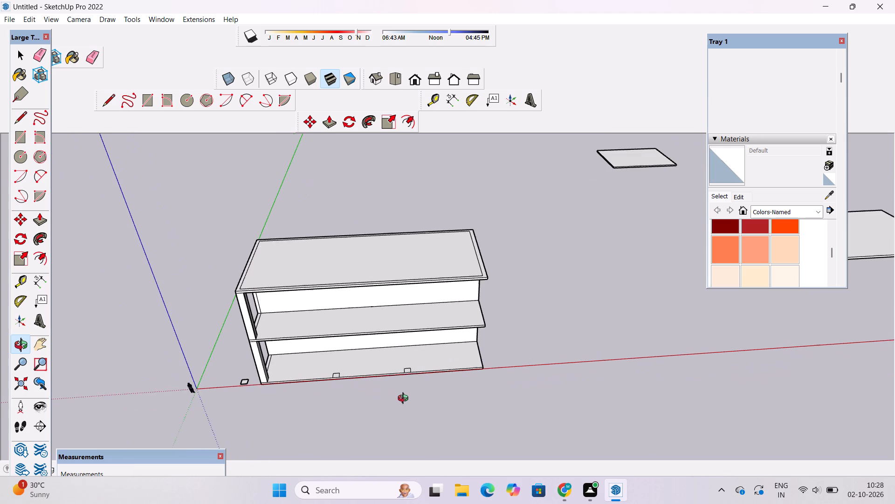
drag(407, 399, 369, 418)
scroll(358, 405, up, 4)
shift+drag(358, 395, 367, 424)
drag(367, 424, 386, 432)
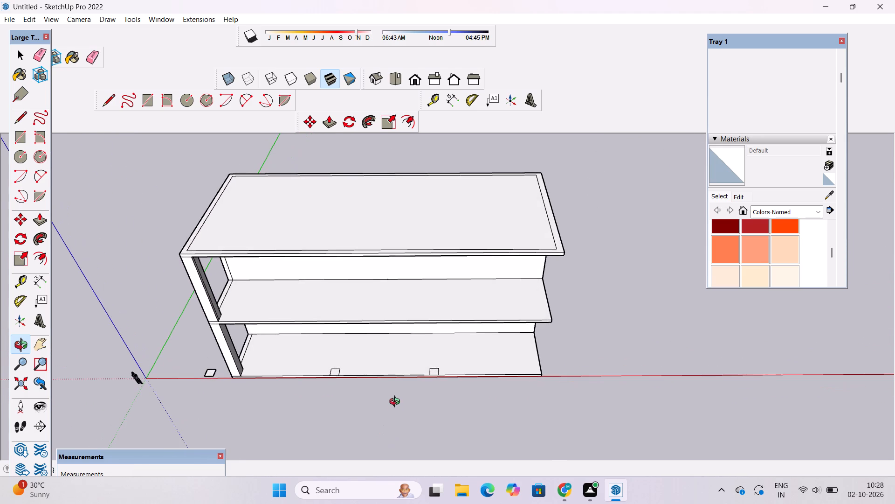
scroll(395, 396, up, 2)
shift+drag(396, 386, 356, 410)
scroll(355, 408, down, 4)
shift+drag(355, 415, 373, 389)
drag(364, 411, 371, 395)
scroll(372, 393, up, 7)
shift+drag(372, 393, 372, 415)
drag(372, 415, 372, 373)
scroll(372, 369, down, 3)
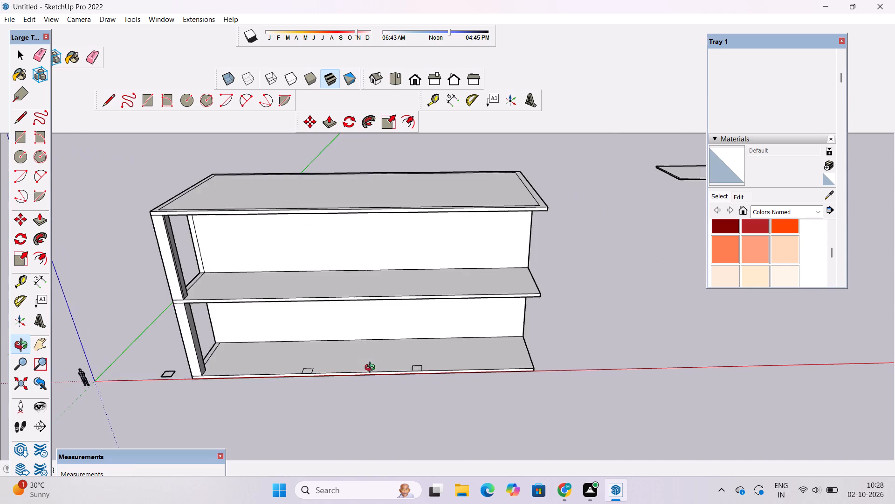
scroll(372, 369, down, 6)
drag(373, 373, 382, 432)
scroll(377, 391, up, 4)
shift+drag(380, 386, 374, 408)
drag(392, 408, 340, 417)
scroll(340, 409, up, 4)
shift+drag(344, 403, 332, 417)
scroll(330, 414, down, 5)
drag(333, 435, 368, 372)
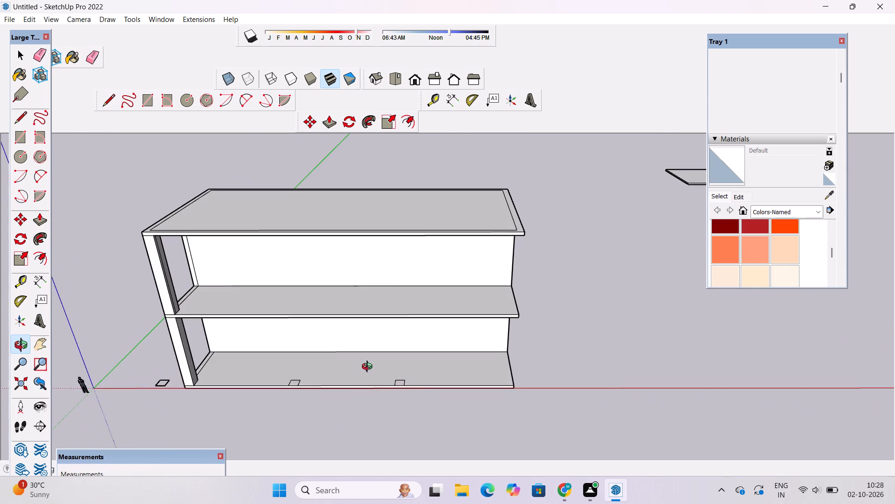
scroll(370, 397, up, 9)
scroll(370, 397, down, 12)
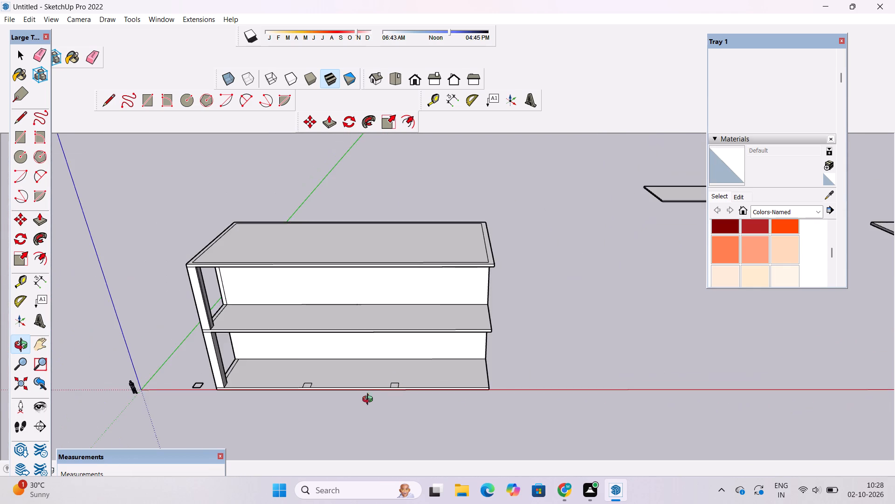
Examine the building from its far end, looking at the open slab corners and the ends of the rear blocks.
shift+drag(371, 418, 377, 366)
drag(436, 344, 370, 369)
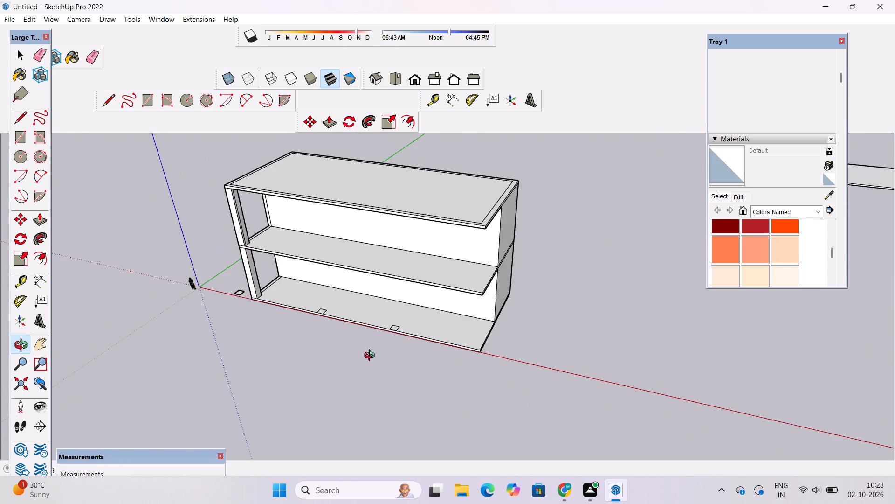
scroll(372, 358, down, 5)
shift+drag(370, 357, 344, 424)
scroll(324, 412, up, 5)
drag(290, 408, 410, 372)
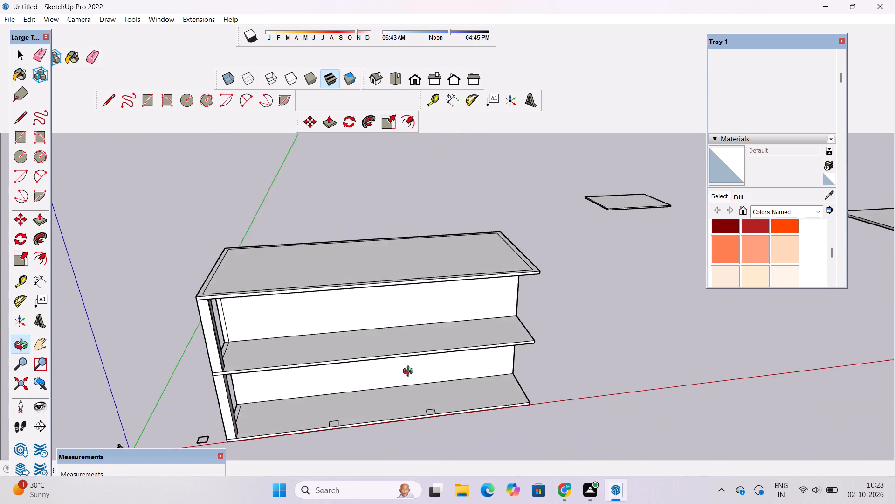
drag(410, 372, 418, 367)
scroll(413, 371, down, 5)
drag(441, 357, 365, 383)
scroll(475, 337, up, 3)
shift+drag(517, 331, 480, 348)
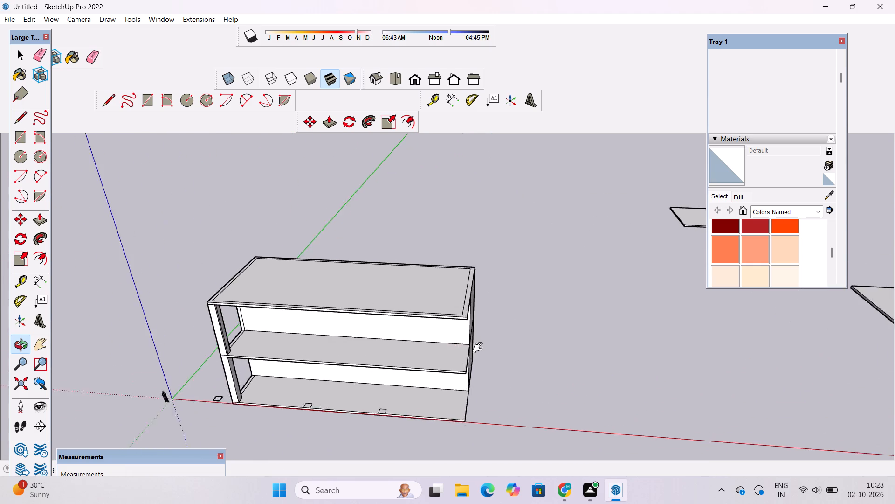
shift+drag(480, 348, 427, 360)
scroll(417, 364, up, 4)
drag(465, 356, 359, 377)
scroll(359, 377, up, 2)
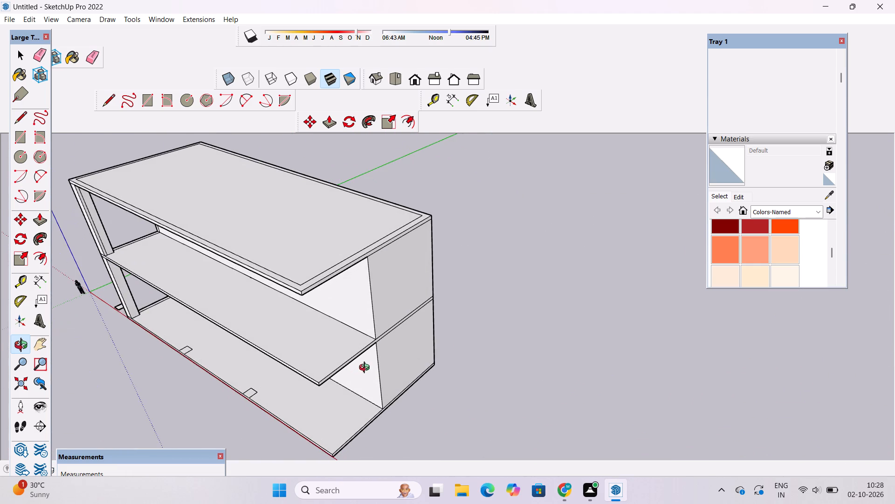
drag(366, 369, 358, 390)
scroll(358, 390, up, 3)
shift+scroll(356, 390, down, 9)
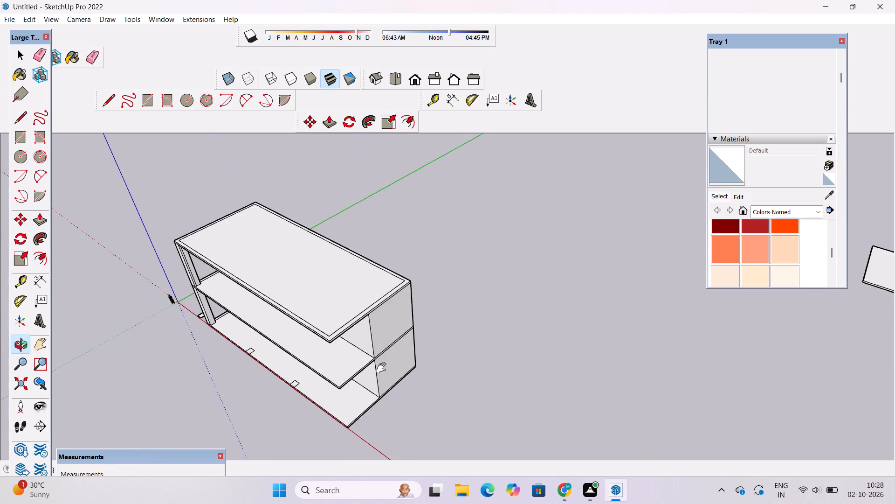
shift+drag(241, 410, 388, 375)
scroll(309, 392, down, 5)
drag(286, 400, 456, 340)
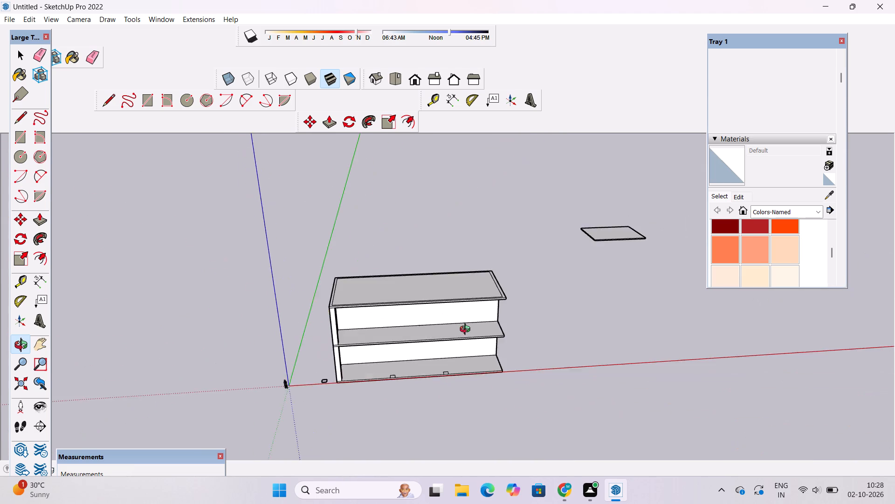
Examine the front of both levels and the ground slab between the corner column and the front footprints up close.
scroll(468, 330, up, 4)
shift+drag(429, 353, 420, 357)
scroll(406, 374, up, 2)
scroll(406, 374, down, 4)
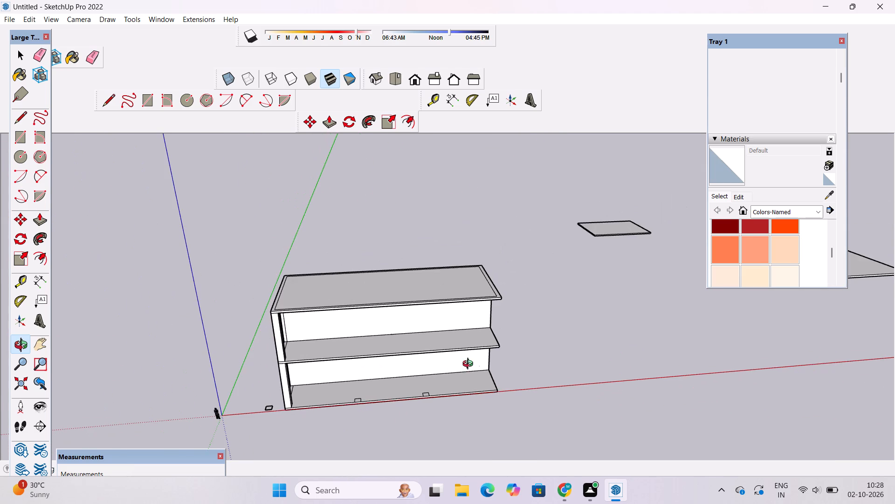
drag(587, 332, 530, 348)
scroll(462, 360, up, 3)
shift+drag(462, 360, 425, 378)
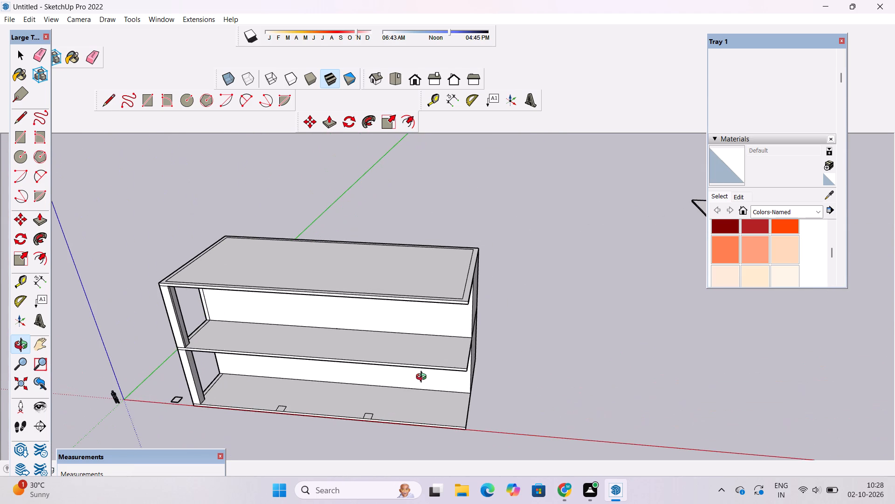
scroll(423, 378, down, 5)
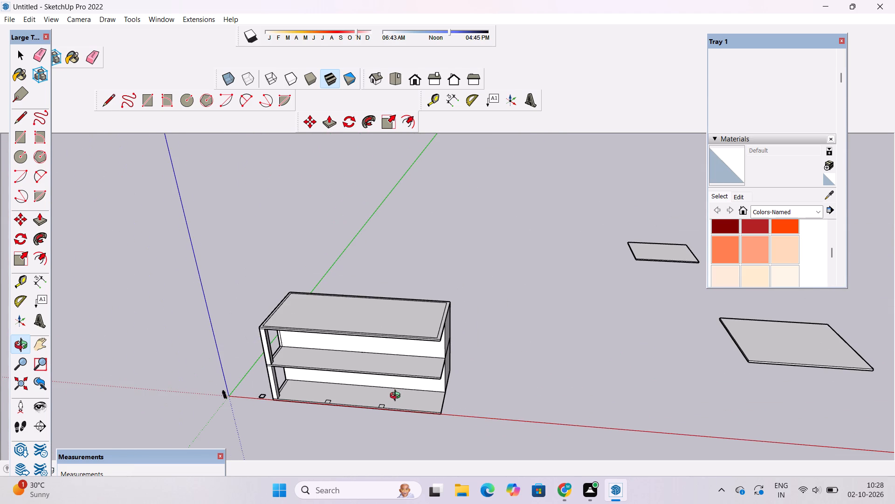
scroll(396, 405, up, 5)
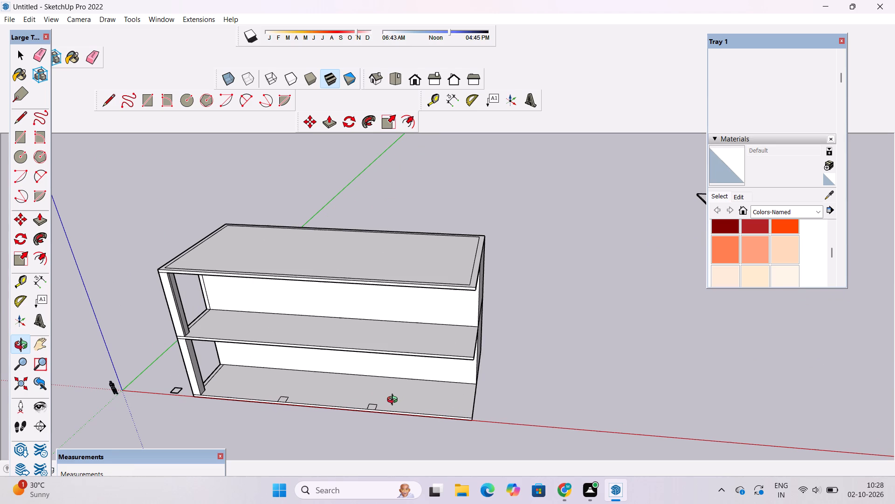
shift+drag(394, 401, 393, 385)
scroll(397, 371, up, 1)
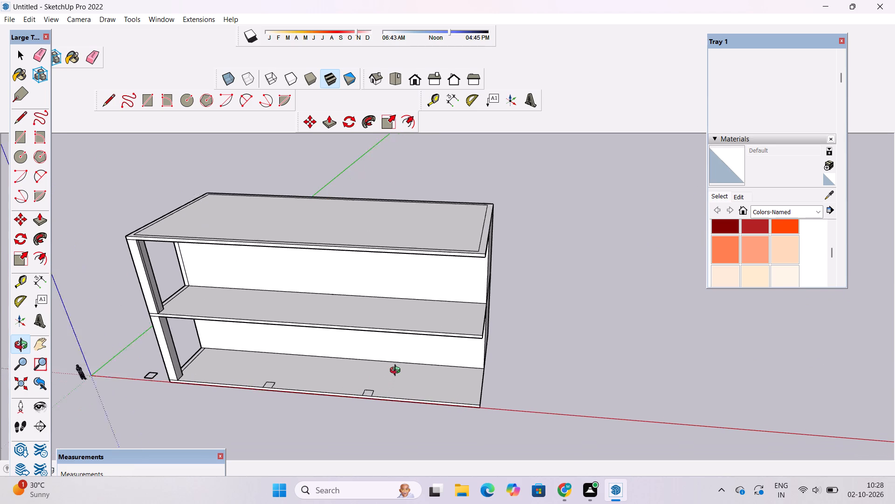
scroll(397, 371, up, 1)
scroll(397, 371, down, 9)
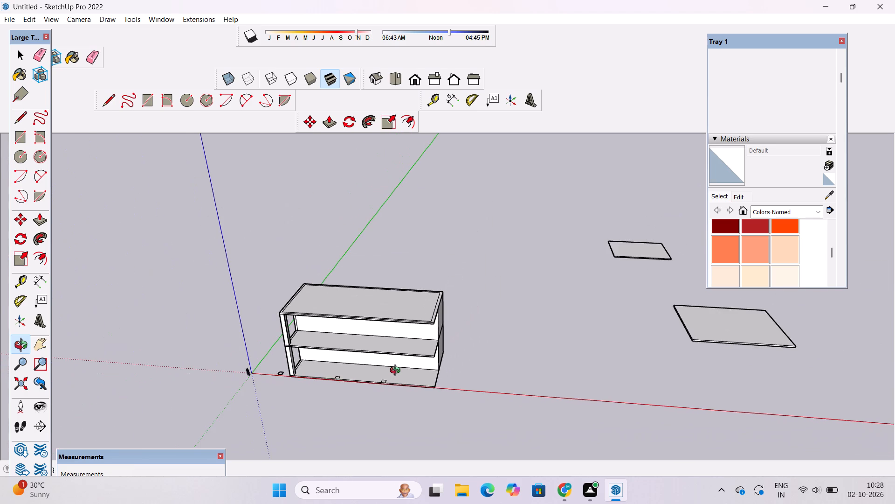
scroll(397, 371, up, 12)
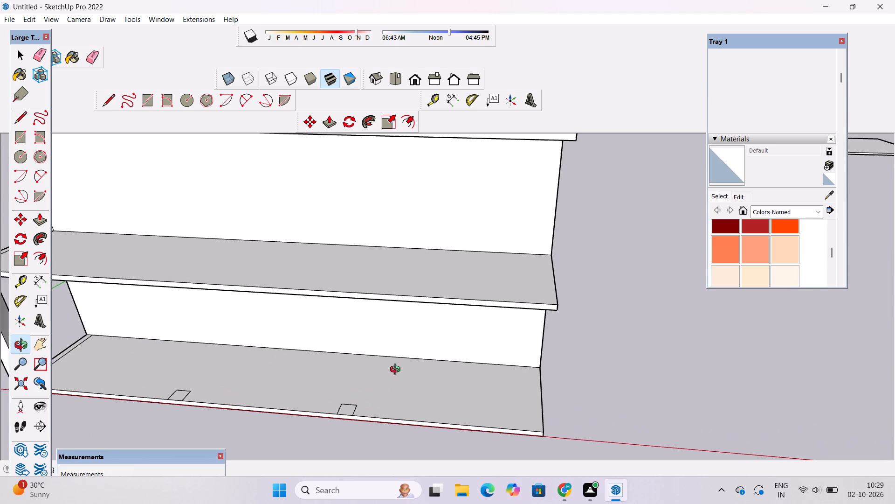
scroll(397, 371, down, 6)
drag(399, 371, 417, 387)
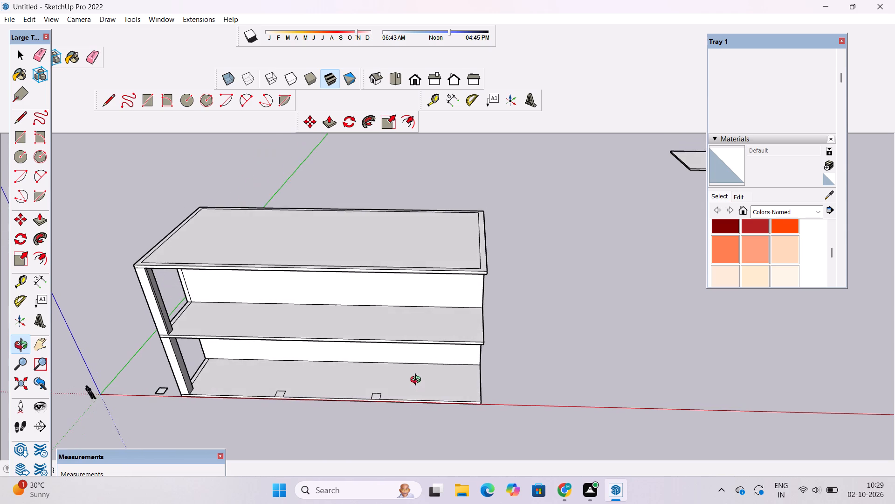
scroll(418, 381, down, 6)
scroll(368, 399, up, 6)
scroll(296, 391, up, 10)
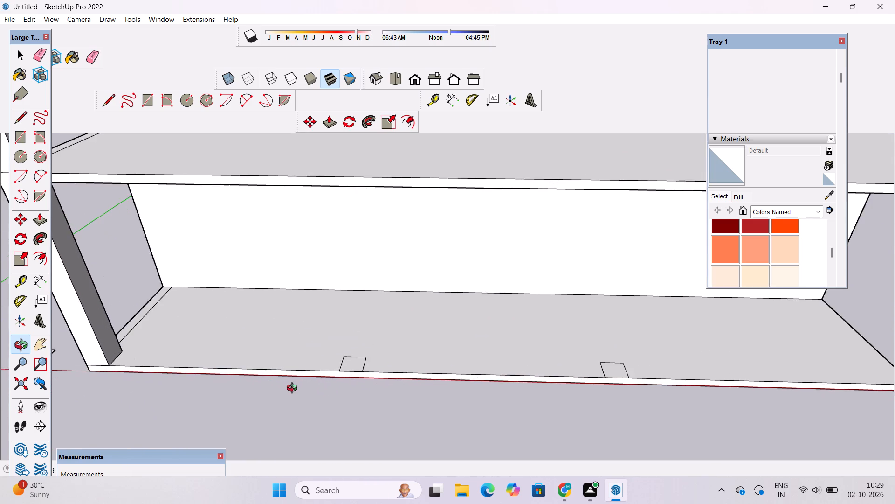
scroll(294, 389, up, 1)
scroll(294, 389, down, 13)
drag(399, 311, 411, 374)
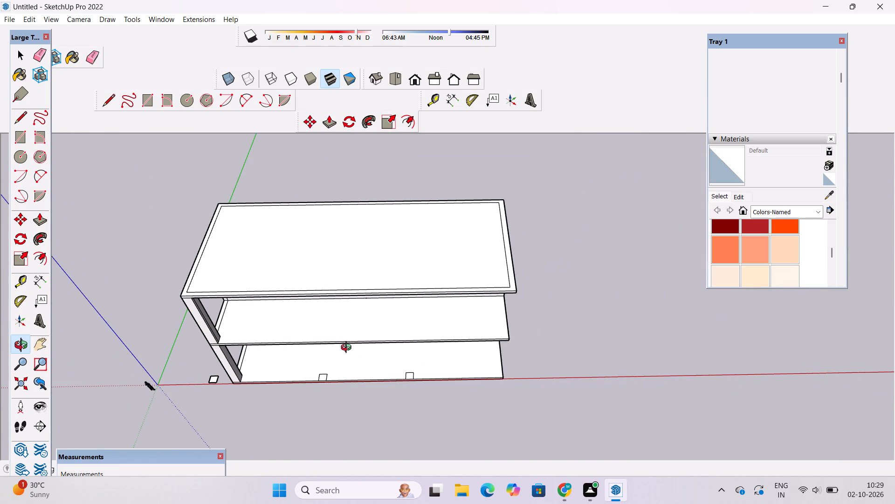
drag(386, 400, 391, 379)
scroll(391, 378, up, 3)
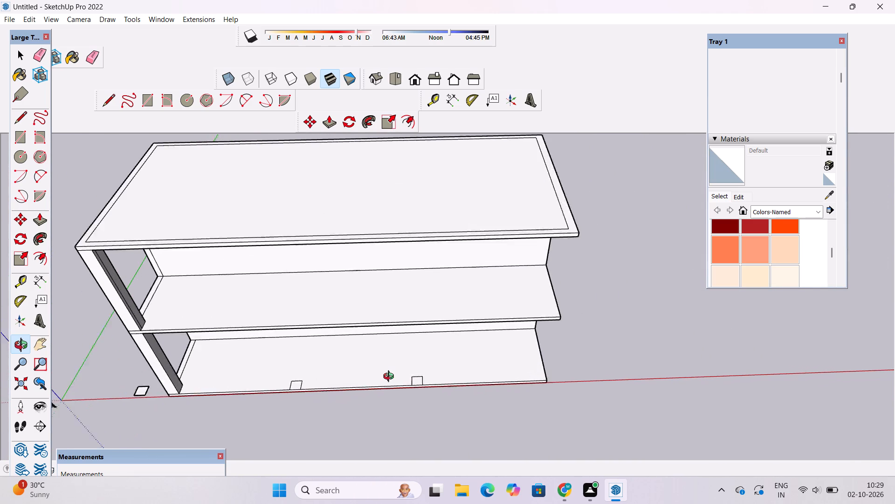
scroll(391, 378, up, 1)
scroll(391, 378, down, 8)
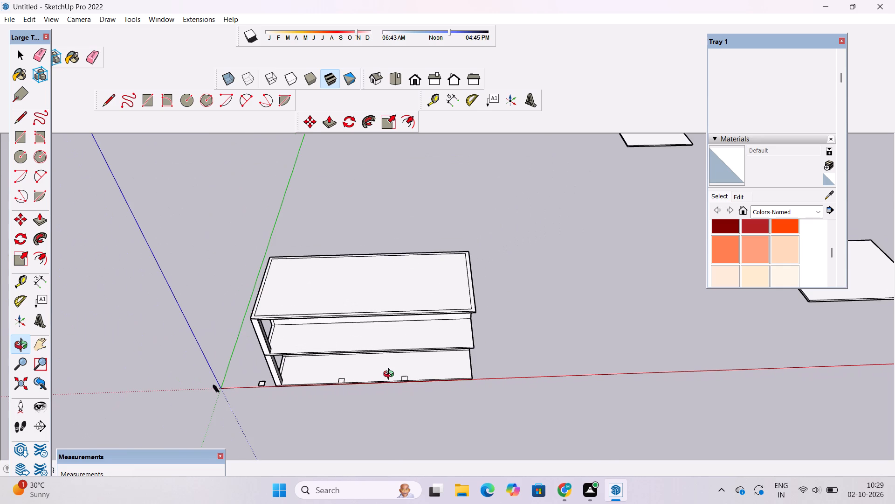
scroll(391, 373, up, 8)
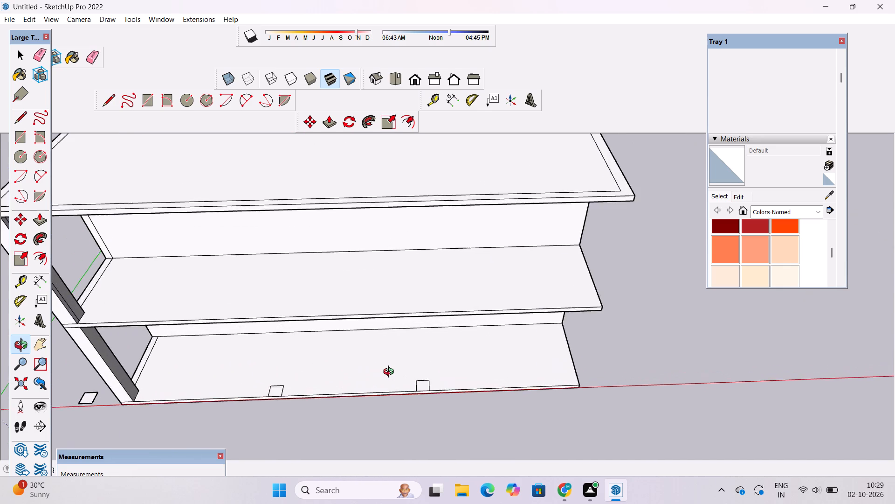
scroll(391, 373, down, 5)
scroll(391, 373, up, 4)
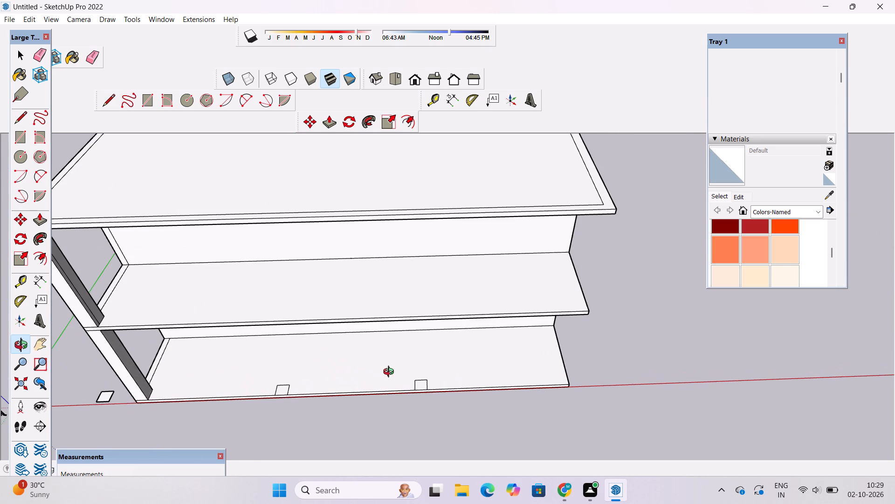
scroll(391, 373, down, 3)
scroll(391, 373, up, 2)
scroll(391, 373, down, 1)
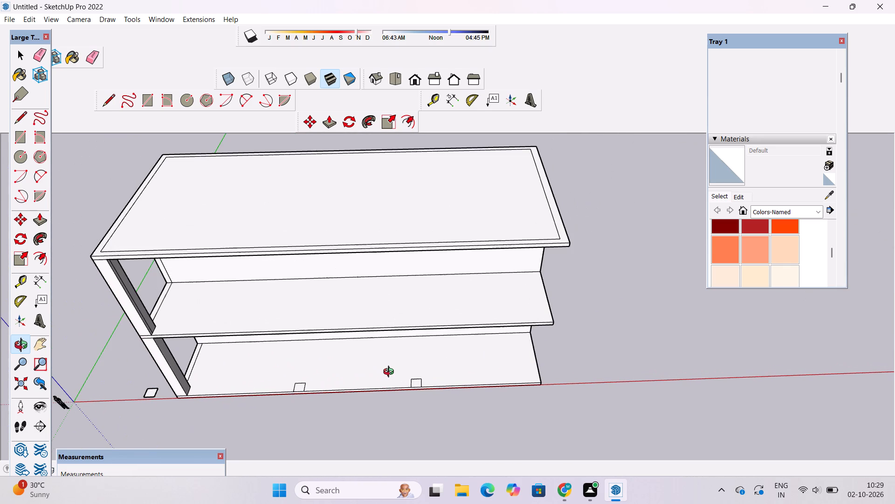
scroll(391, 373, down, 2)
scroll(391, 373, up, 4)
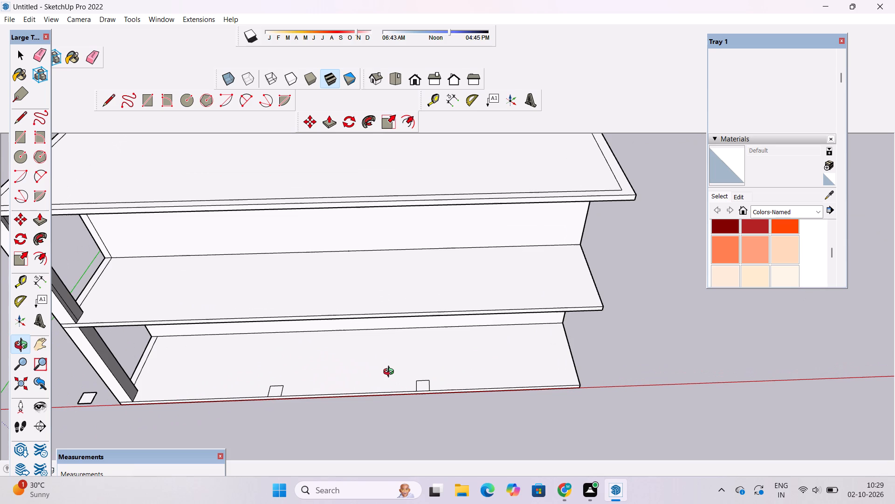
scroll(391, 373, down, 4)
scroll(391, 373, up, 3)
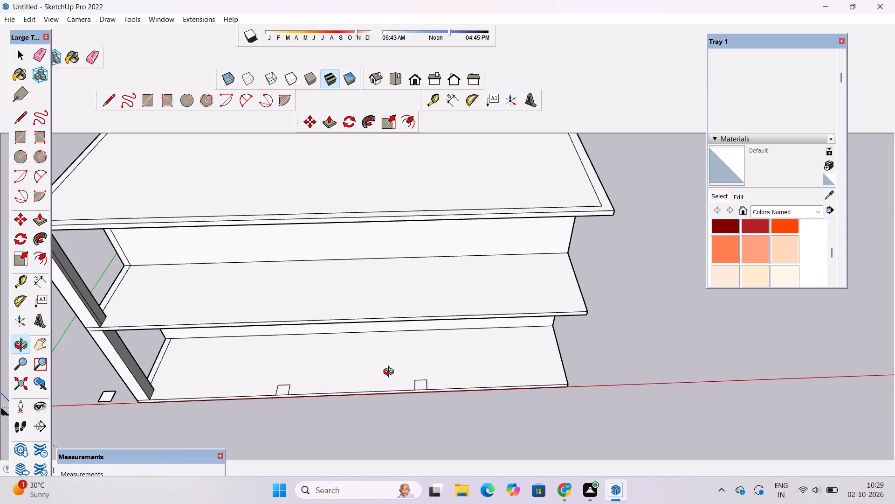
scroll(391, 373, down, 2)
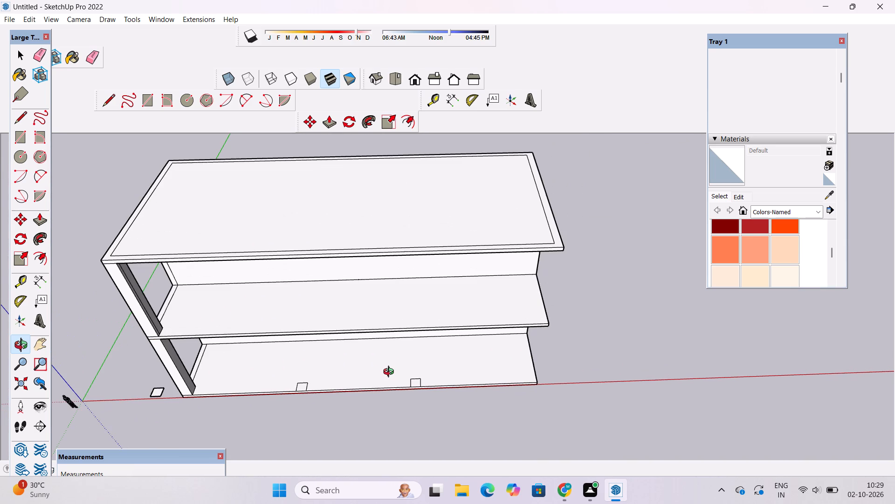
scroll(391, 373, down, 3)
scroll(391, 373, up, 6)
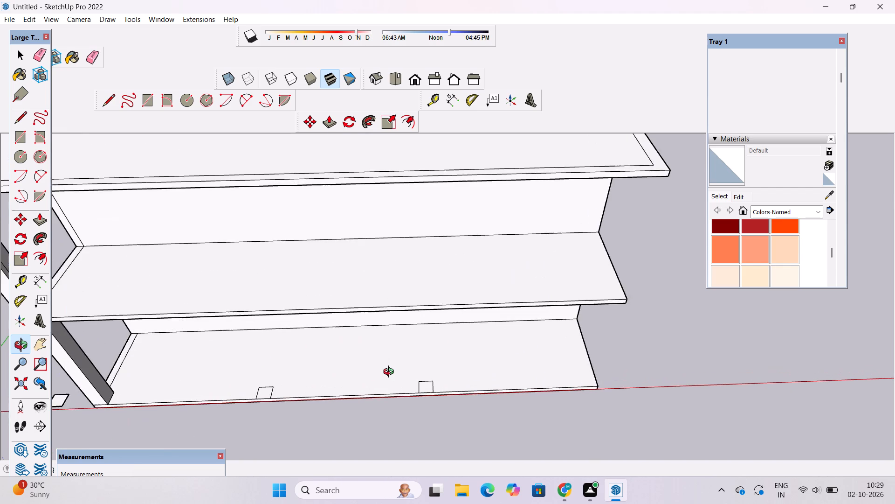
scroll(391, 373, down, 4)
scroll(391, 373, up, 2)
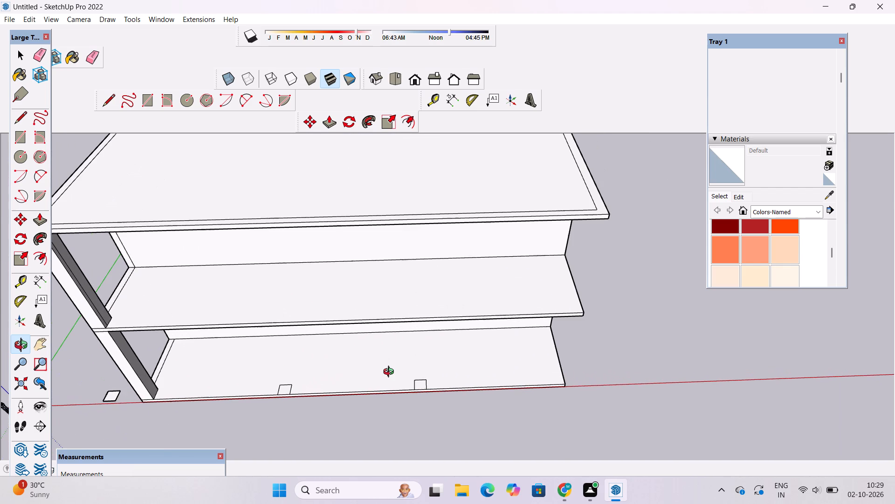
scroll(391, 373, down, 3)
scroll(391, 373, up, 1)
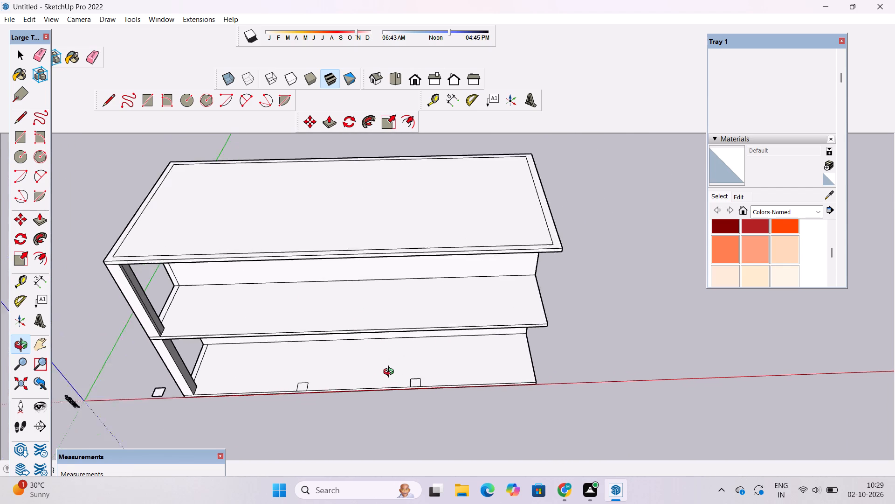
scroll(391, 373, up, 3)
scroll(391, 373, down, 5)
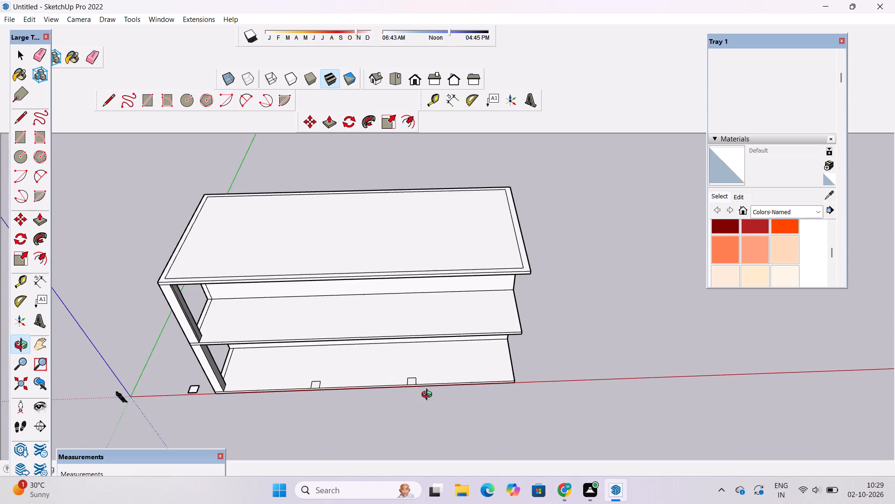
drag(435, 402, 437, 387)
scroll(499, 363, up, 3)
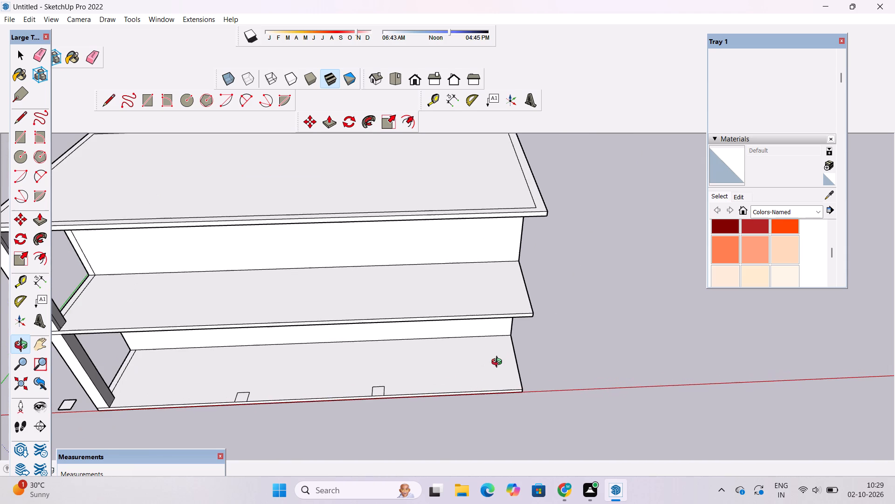
Examine the open end of both levels and the front column footprints from closer and farther away.
scroll(499, 363, down, 1)
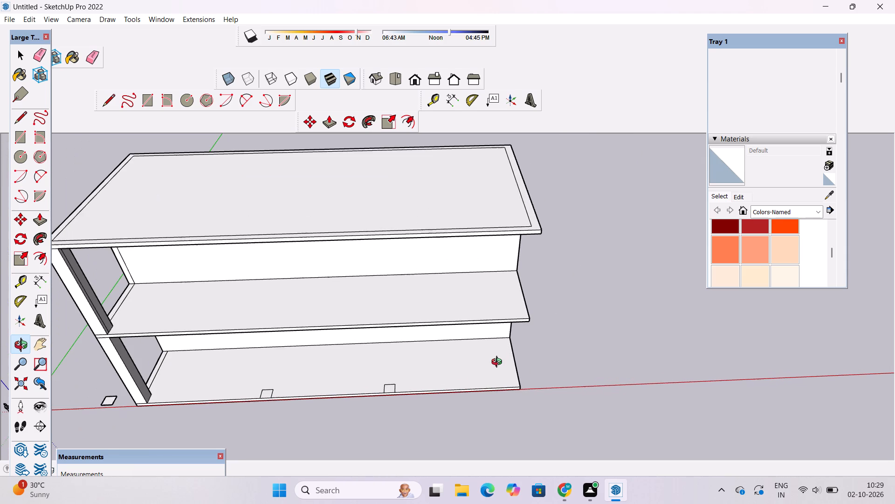
scroll(500, 363, up, 2)
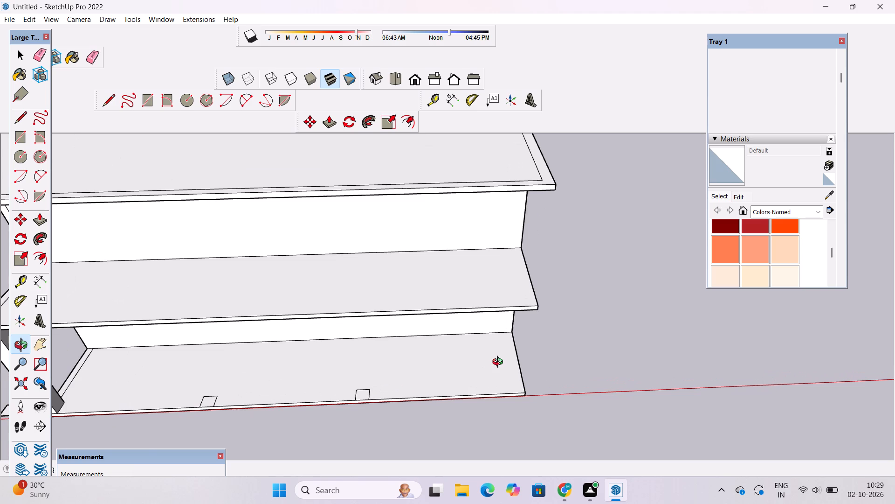
scroll(500, 363, down, 5)
scroll(498, 370, up, 5)
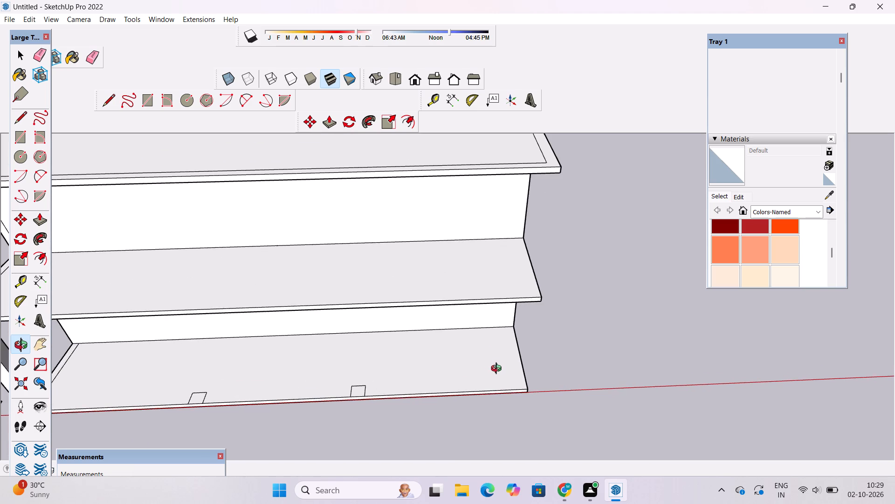
scroll(498, 370, up, 2)
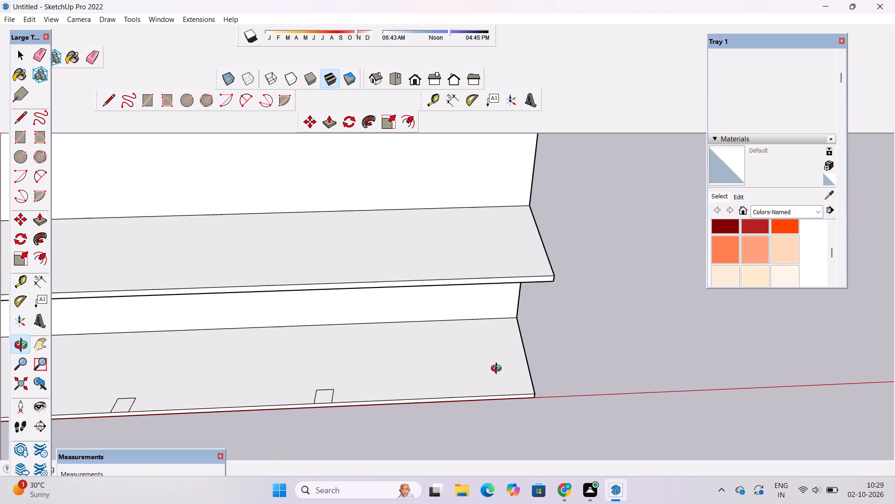
scroll(498, 370, down, 3)
scroll(499, 370, up, 3)
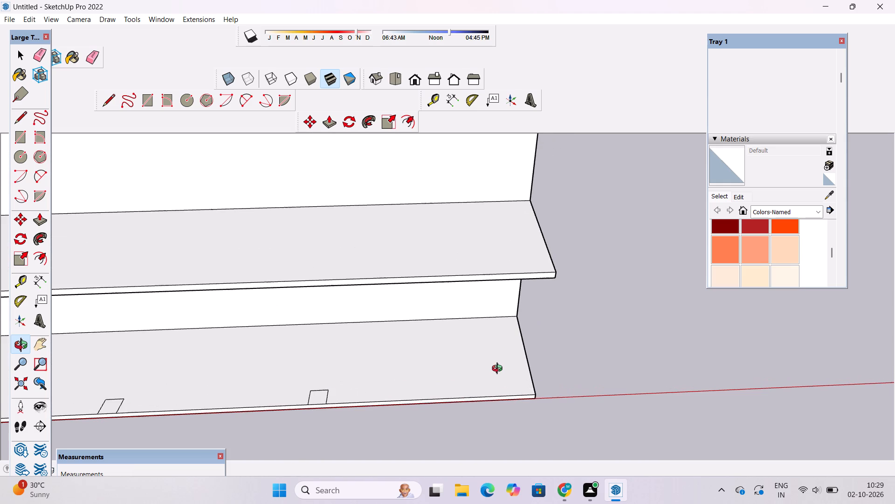
scroll(499, 370, down, 4)
scroll(501, 379, up, 1)
drag(509, 378, 483, 390)
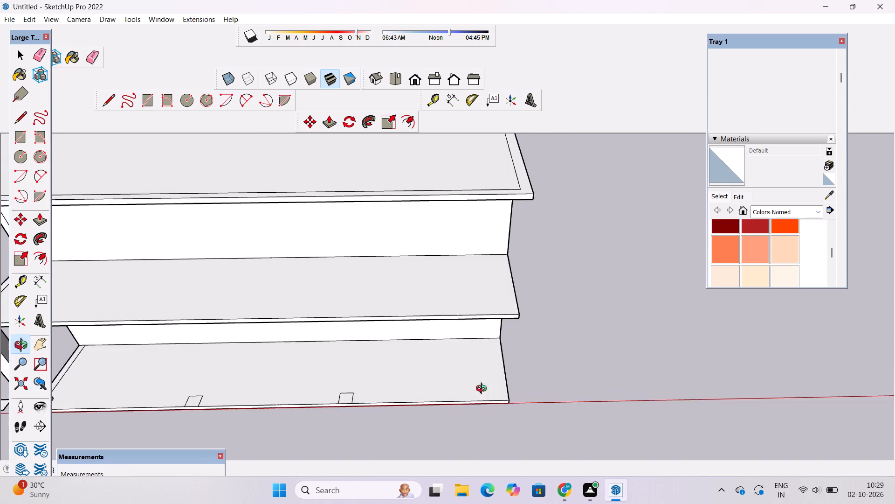
drag(483, 390, 452, 392)
shift+drag(377, 397, 519, 390)
scroll(429, 400, up, 4)
scroll(429, 404, down, 6)
Examine the building around its corner-column end, viewing the stacked columns and slab edges from the side and front.
drag(299, 428, 336, 395)
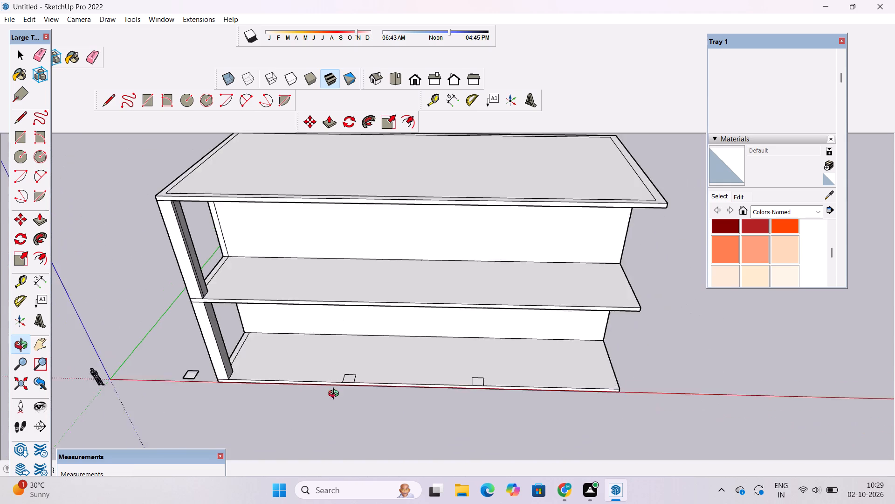
drag(336, 395, 424, 321)
scroll(434, 350, up, 4)
drag(291, 373, 474, 354)
scroll(474, 354, down, 11)
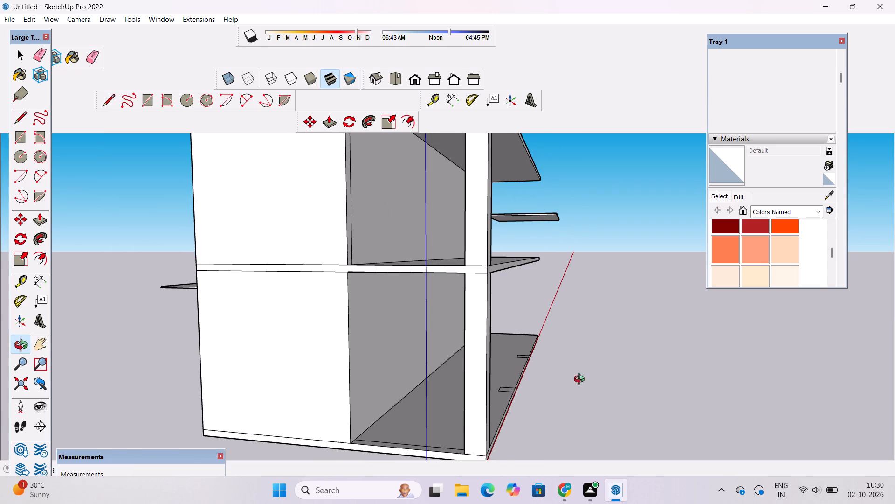
drag(597, 383, 398, 377)
shift+scroll(407, 365, down, 6)
drag(519, 351, 396, 373)
scroll(434, 350, up, 4)
shift+drag(482, 341, 415, 341)
drag(415, 345, 437, 421)
scroll(440, 412, down, 4)
shift+click(440, 410)
drag(448, 417, 479, 421)
drag(479, 421, 464, 409)
Examine the ground slab's front edge and column footprints from the front, near and far.
scroll(459, 401, up, 3)
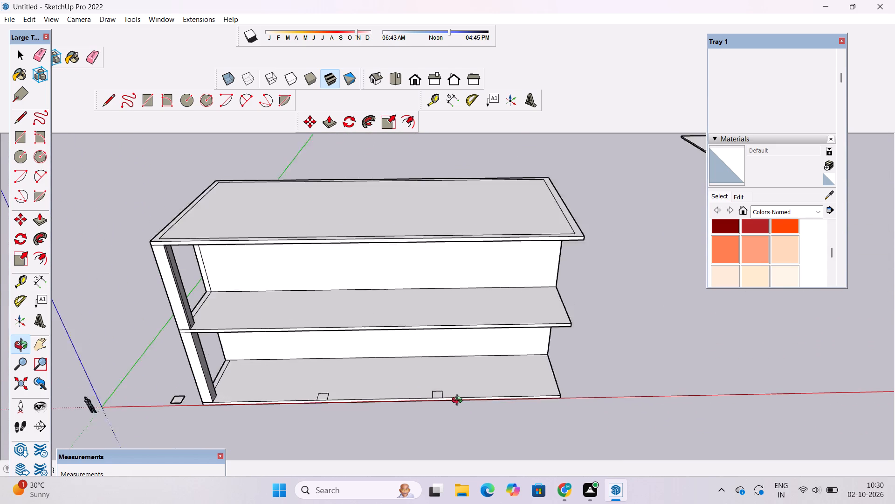
scroll(459, 401, up, 1)
scroll(459, 401, down, 3)
scroll(459, 399, up, 4)
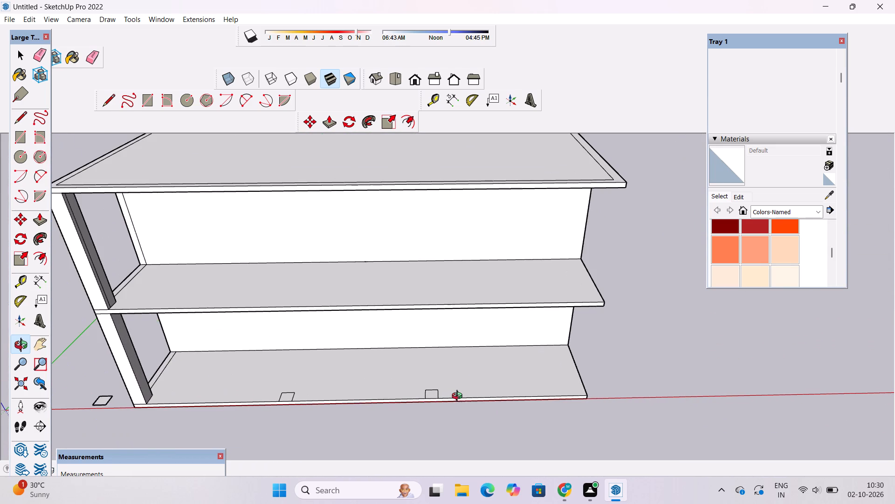
scroll(459, 397, down, 3)
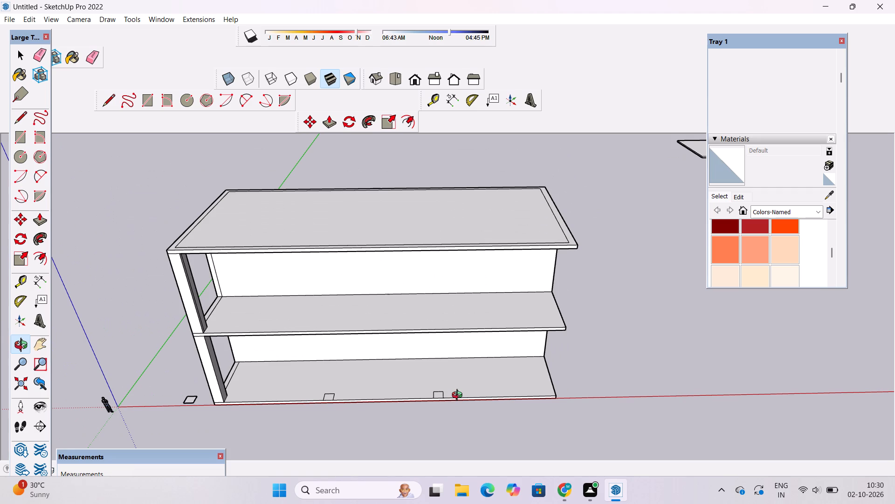
scroll(459, 396, up, 3)
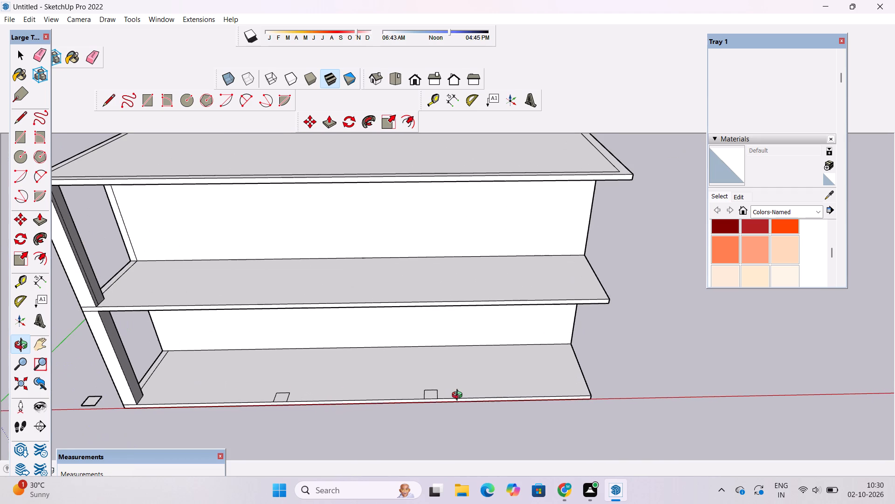
scroll(459, 396, down, 4)
shift+drag(459, 395, 461, 405)
drag(462, 408, 458, 394)
Draw a 1' vertical line across the ground slab's front face, between the last column footprint and the open end.
scroll(456, 388, up, 2)
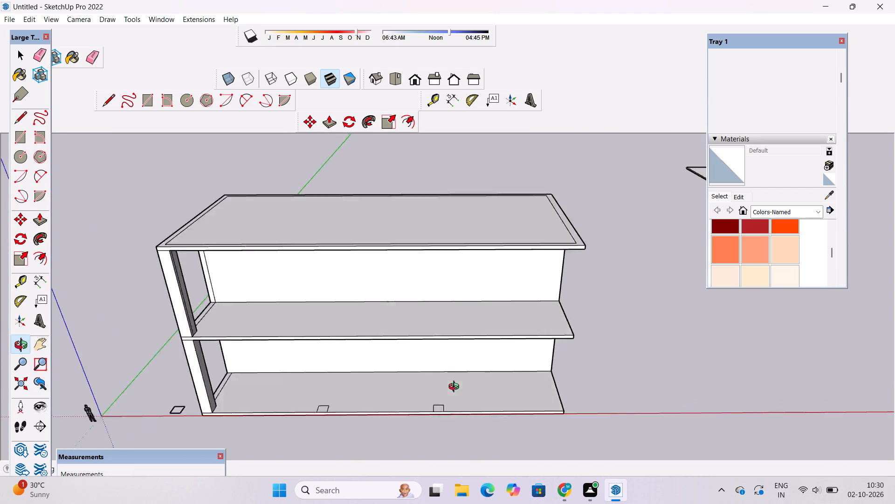
scroll(456, 388, up, 2)
shift+drag(456, 388, 403, 382)
drag(433, 443, 428, 418)
scroll(410, 430, up, 4)
shift+click(400, 428)
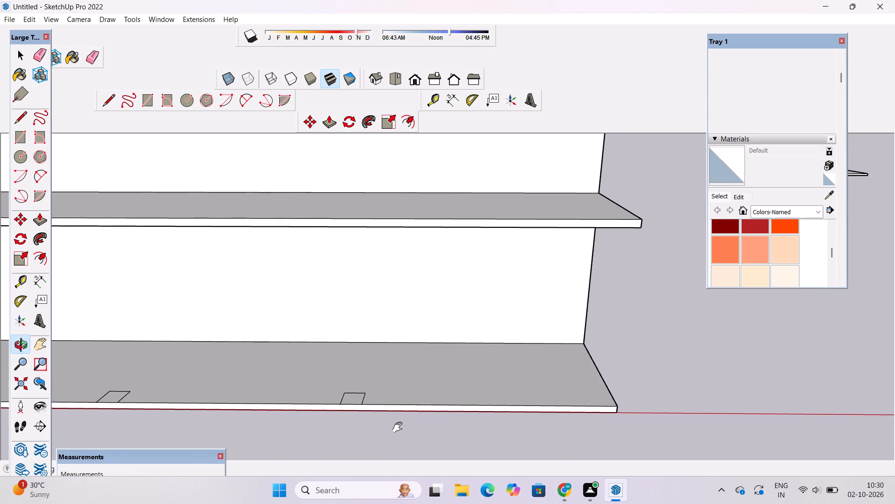
shift+scroll(398, 427, up, 4)
shift+drag(398, 427, 383, 420)
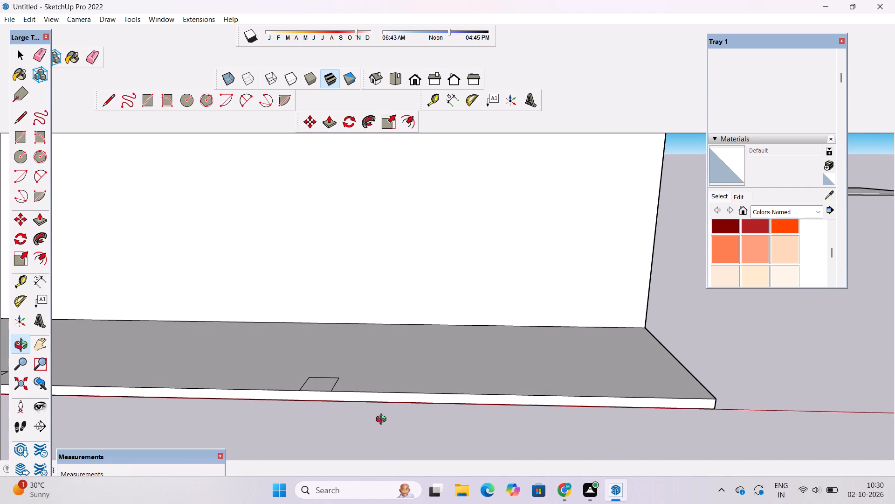
shift+drag(383, 420, 383, 420)
key(l)
scroll(347, 403, up, 3)
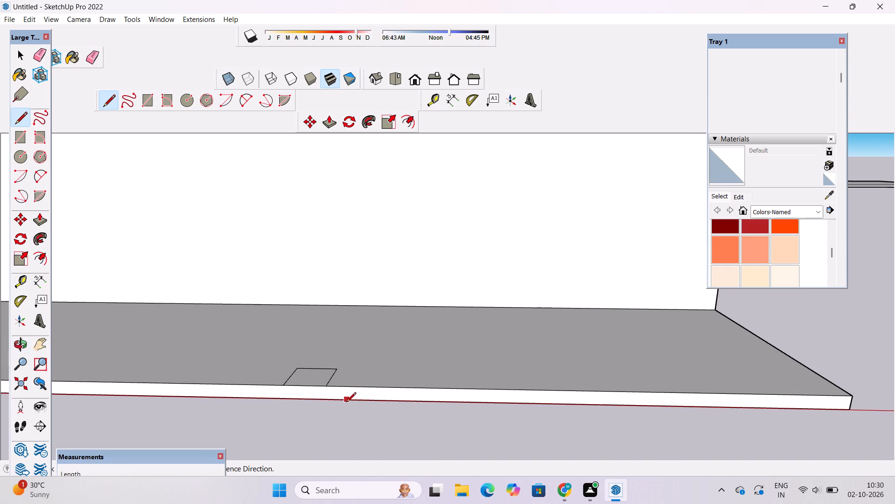
click(392, 387)
click(393, 399)
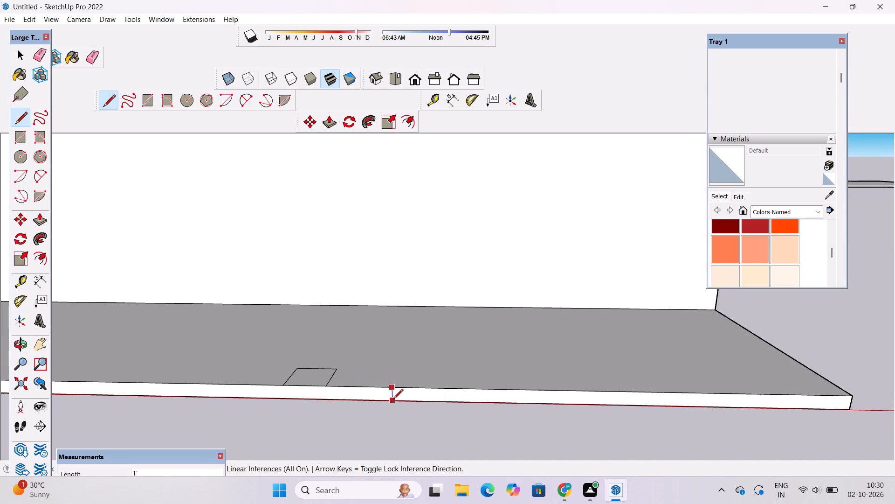
key(space)
Examine the vertical line on the ground slab's front face and its spacing from the nearest column footprint.
text(o)
scroll(393, 399, down, 3)
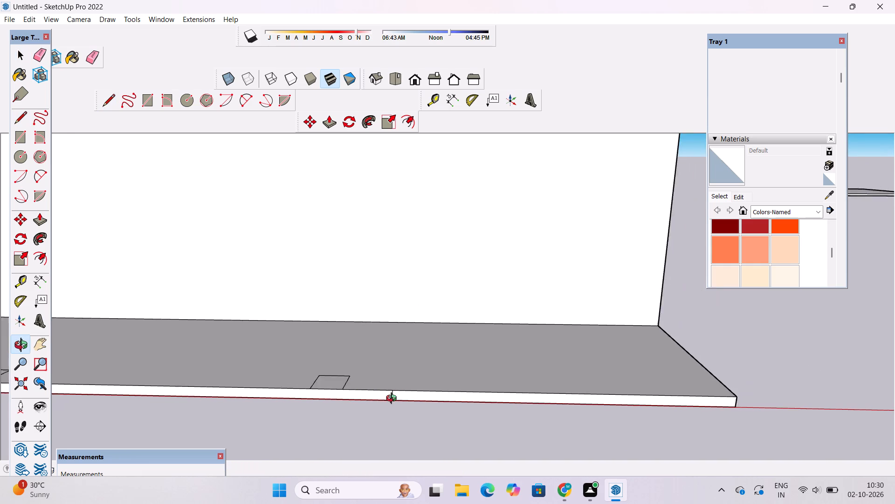
scroll(393, 399, down, 2)
shift+drag(398, 375, 399, 410)
scroll(399, 406, down, 3)
drag(403, 394, 413, 427)
drag(415, 431, 413, 395)
scroll(413, 405, up, 4)
drag(414, 406, 404, 453)
scroll(396, 420, up, 11)
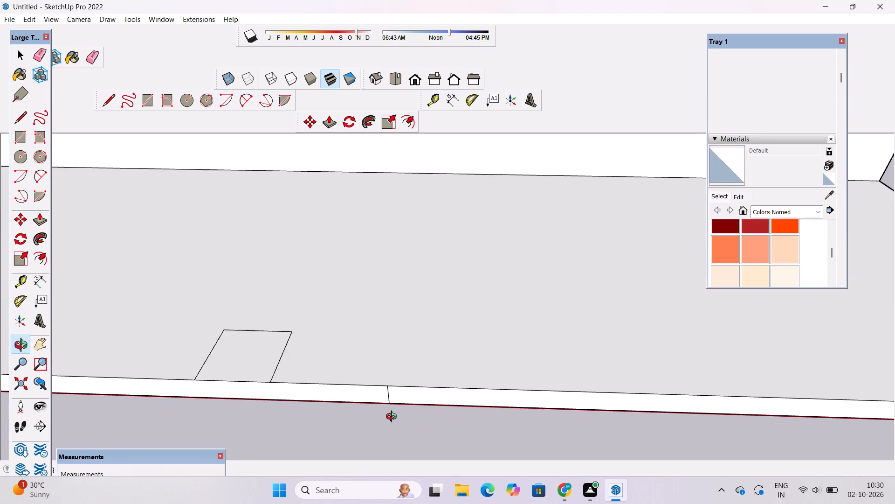
scroll(393, 418, up, 4)
drag(391, 427, 357, 375)
scroll(375, 370, down, 7)
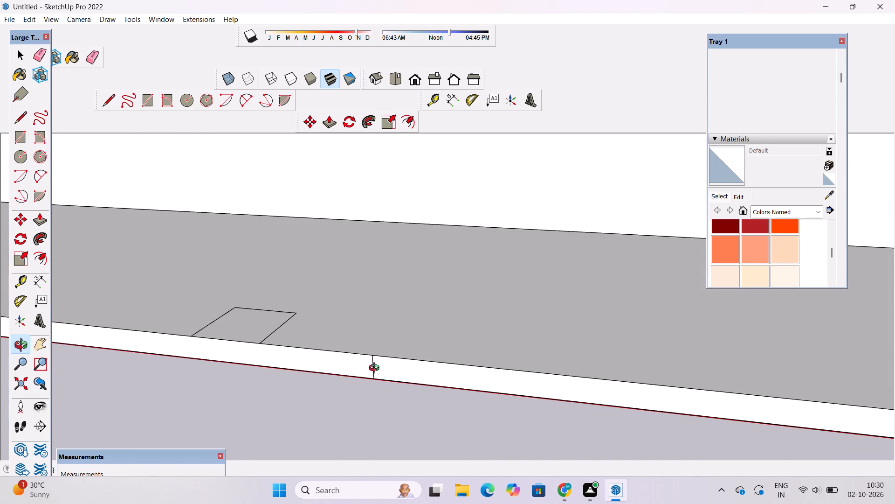
scroll(376, 369, down, 3)
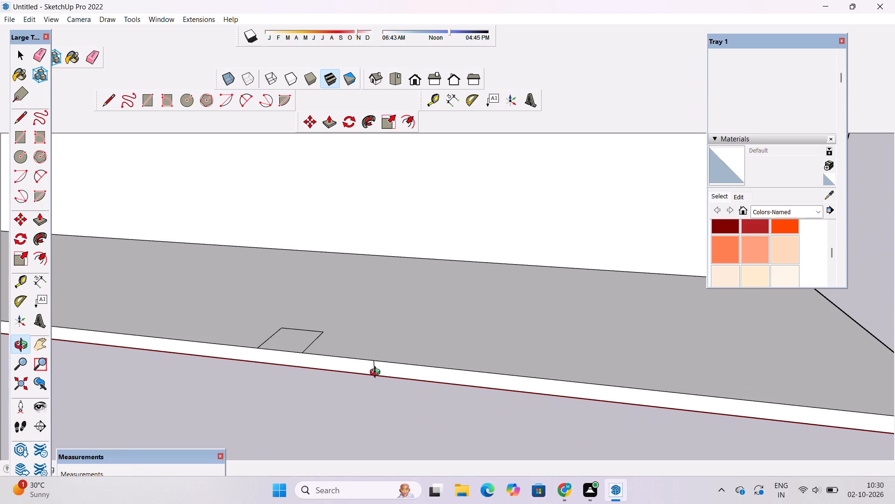
scroll(458, 323, down, 3)
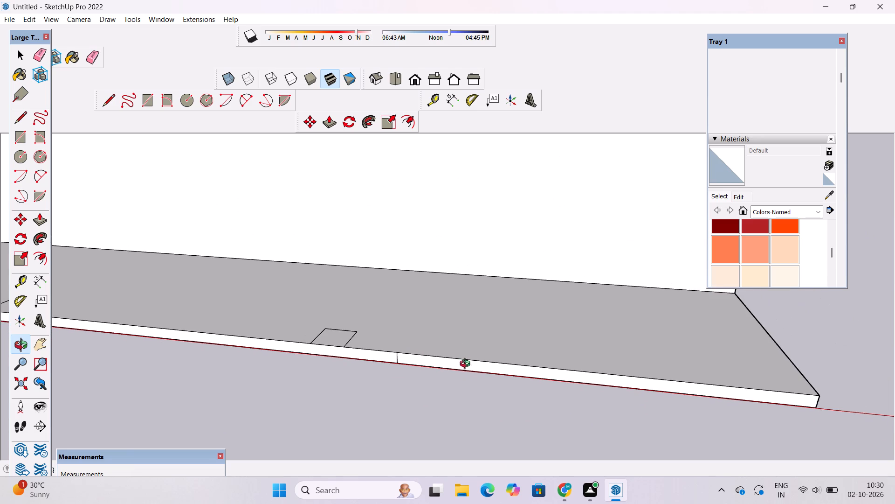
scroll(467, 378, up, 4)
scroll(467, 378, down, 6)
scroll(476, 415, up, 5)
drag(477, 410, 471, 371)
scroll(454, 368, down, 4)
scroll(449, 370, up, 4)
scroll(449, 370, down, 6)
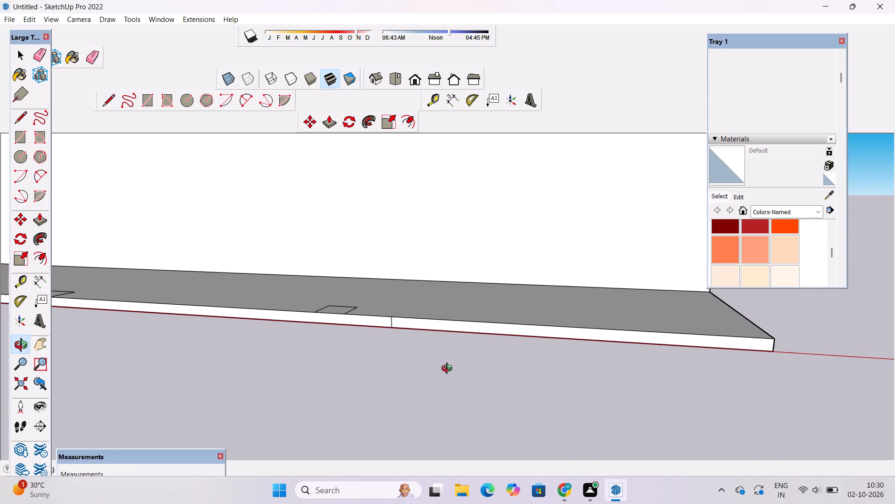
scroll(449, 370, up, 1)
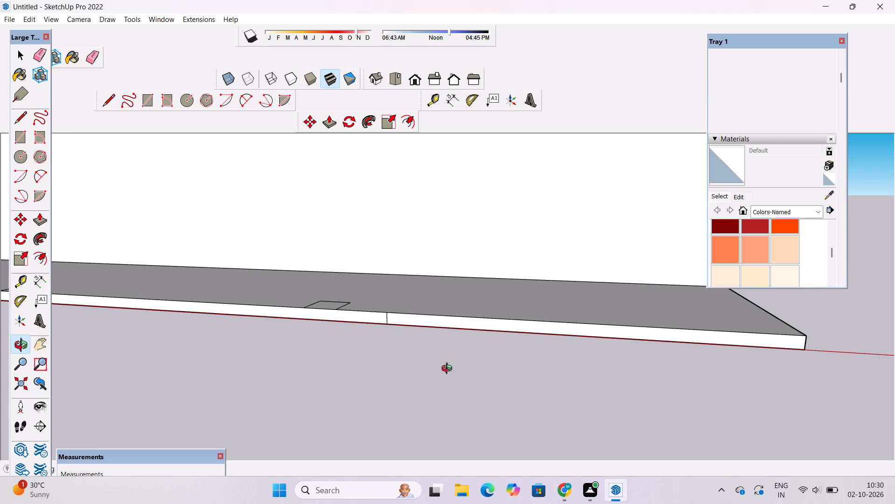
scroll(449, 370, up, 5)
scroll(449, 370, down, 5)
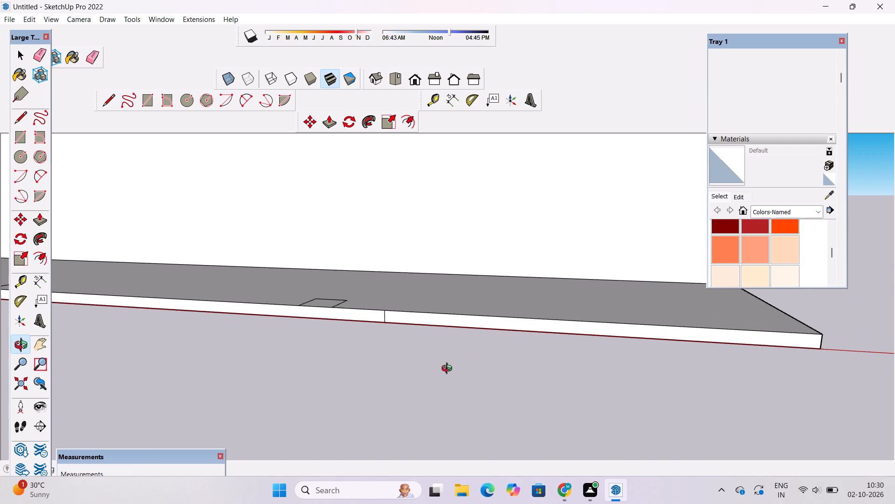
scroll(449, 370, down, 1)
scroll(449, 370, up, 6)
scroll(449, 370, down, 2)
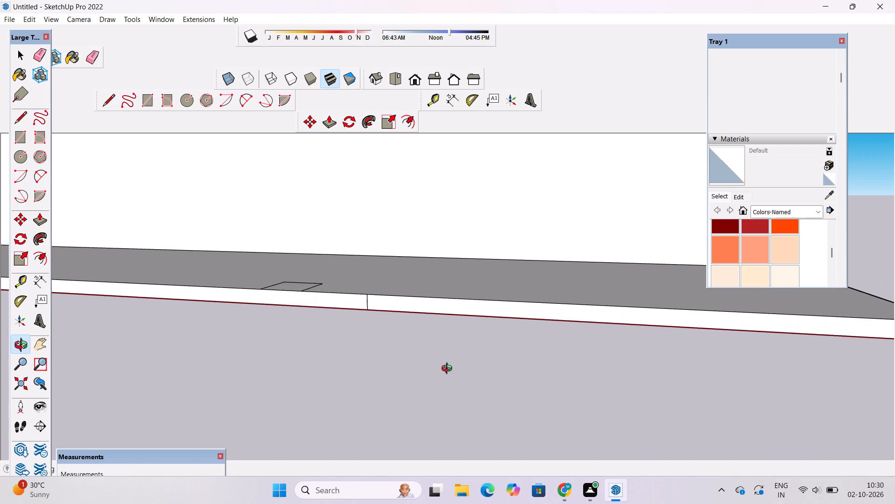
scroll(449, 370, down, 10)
Draw a 20' line across the ground slab's top, from the front-face line's upper end straight back to the rear wall.
shift+drag(449, 370, 475, 372)
shift+scroll(473, 375, down, 2)
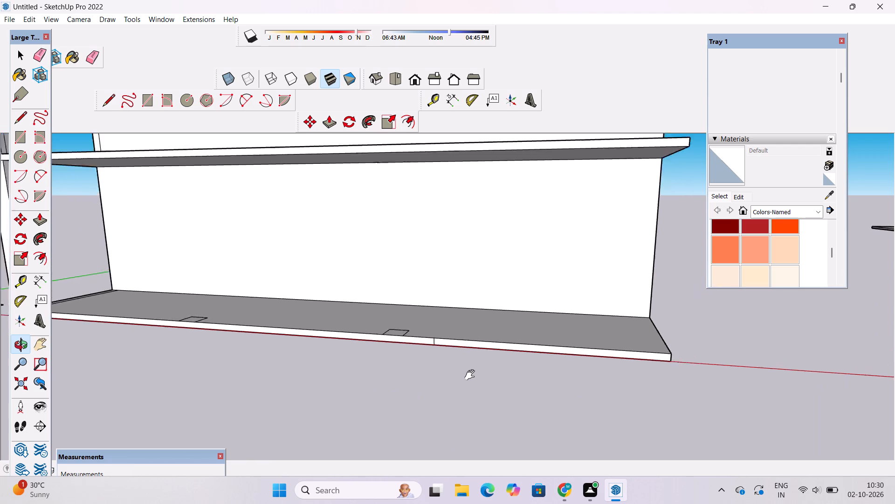
shift+scroll(472, 375, down, 4)
drag(469, 378, 507, 502)
scroll(425, 371, up, 5)
shift+drag(445, 373, 325, 371)
drag(367, 397, 417, 414)
drag(417, 414, 409, 394)
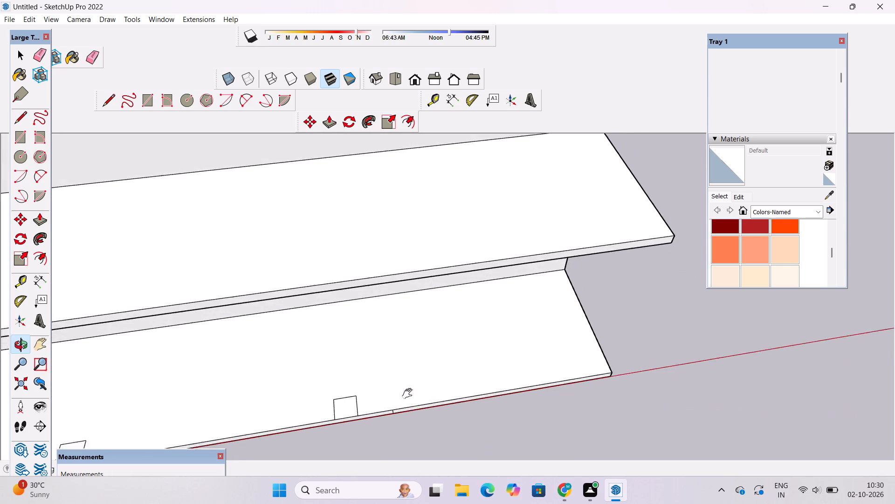
drag(409, 394, 408, 390)
click(408, 390)
key(l)
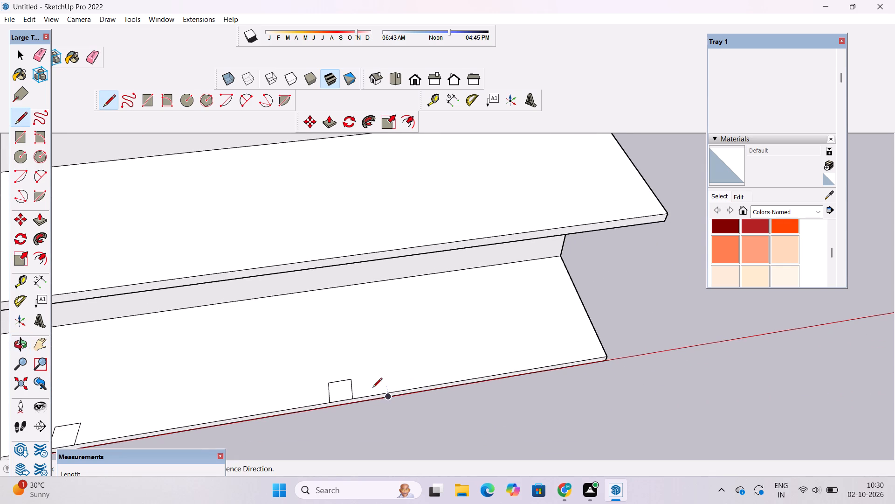
scroll(397, 388, up, 7)
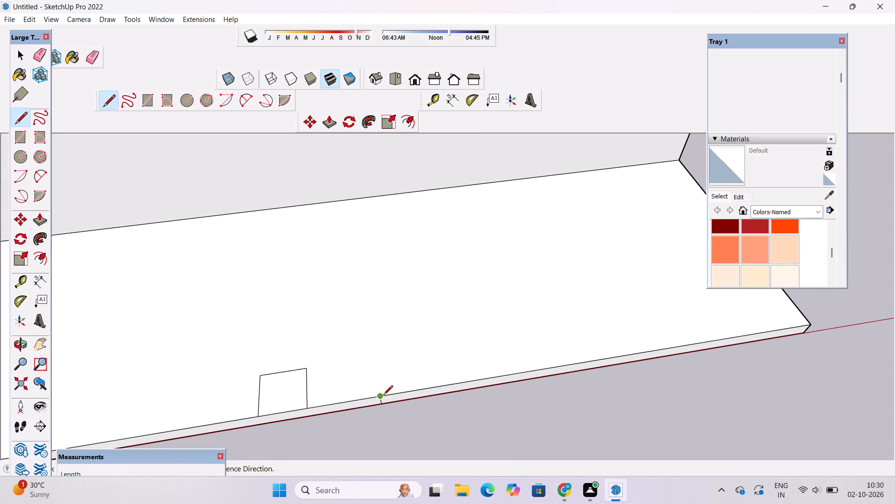
click(380, 396)
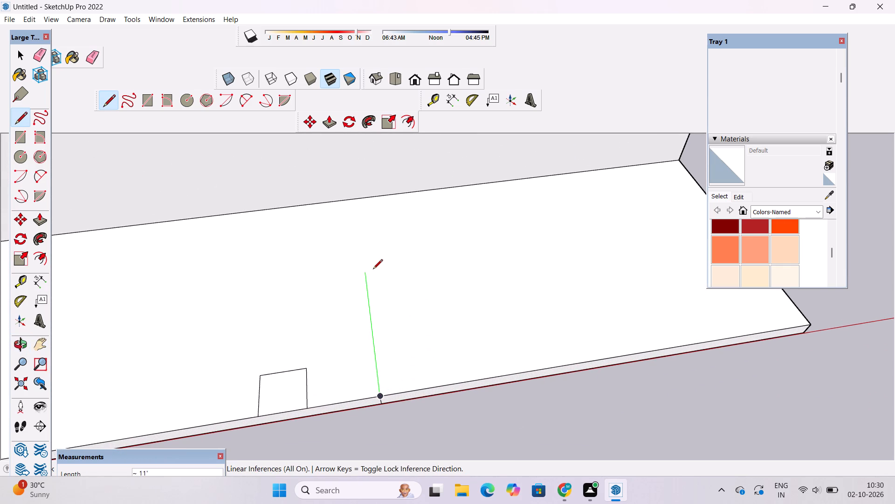
click(355, 199)
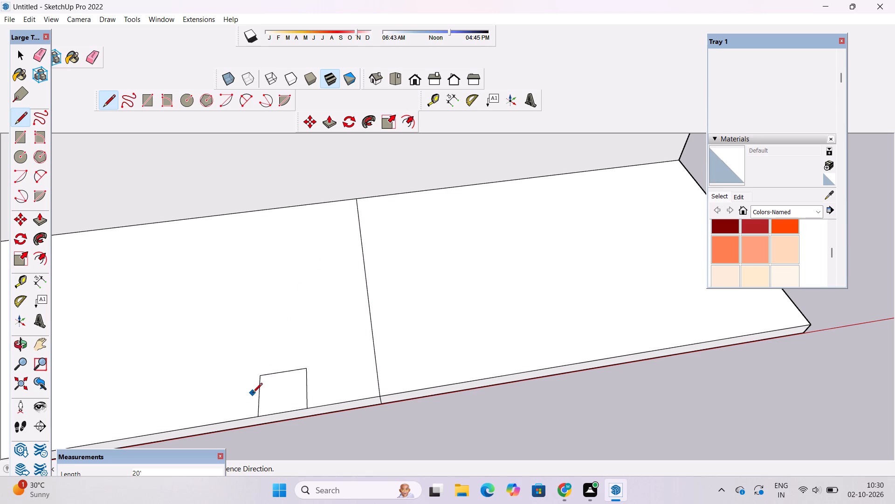
key(space)
Examine the dividing line on the ground slab from the front, from above and from the building's open end.
key(o)
drag(533, 380, 477, 325)
scroll(388, 344, down, 6)
drag(378, 364, 413, 355)
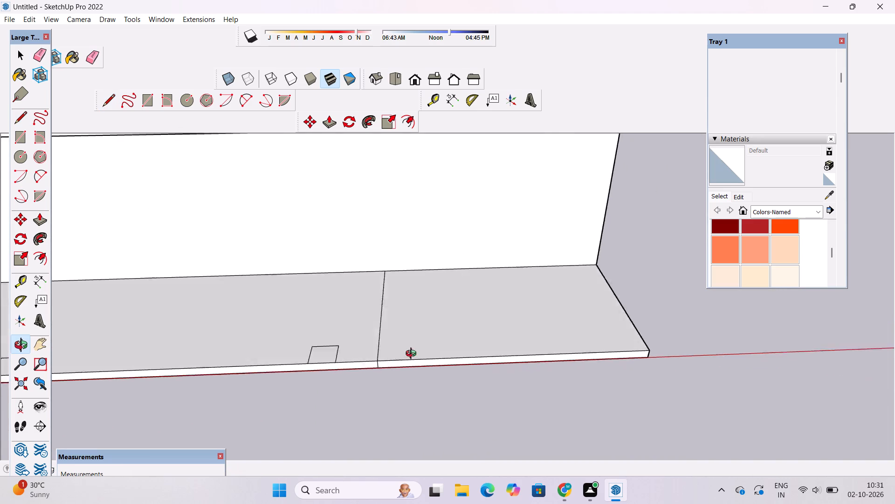
drag(413, 355, 502, 344)
scroll(459, 343, down, 4)
shift+drag(444, 343, 383, 431)
scroll(353, 401, down, 6)
drag(326, 423, 339, 427)
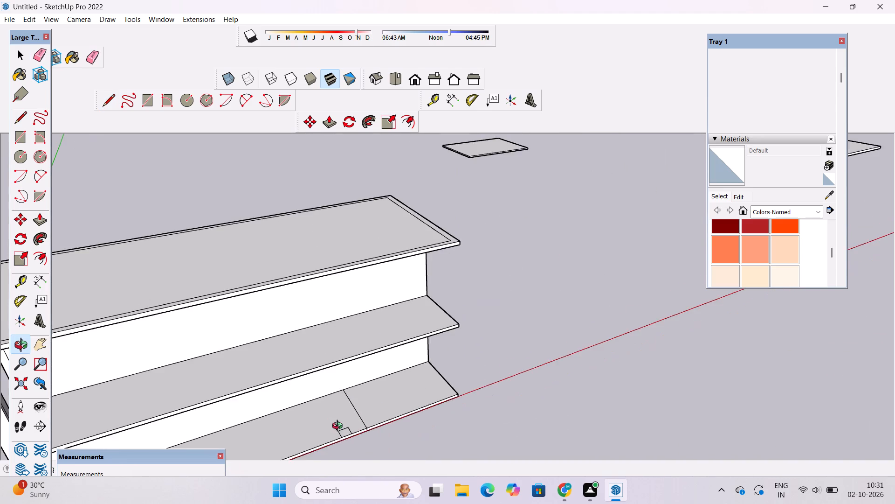
drag(339, 427, 314, 431)
shift+drag(329, 435, 314, 366)
shift+scroll(339, 345, up, 8)
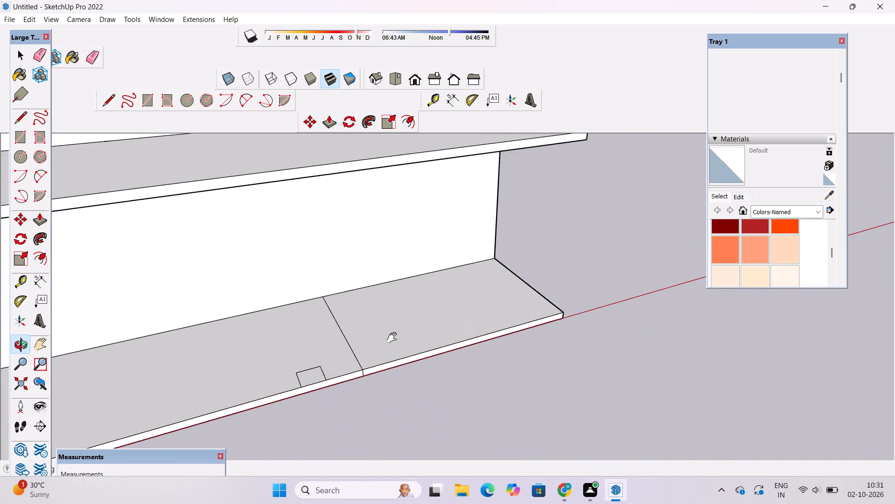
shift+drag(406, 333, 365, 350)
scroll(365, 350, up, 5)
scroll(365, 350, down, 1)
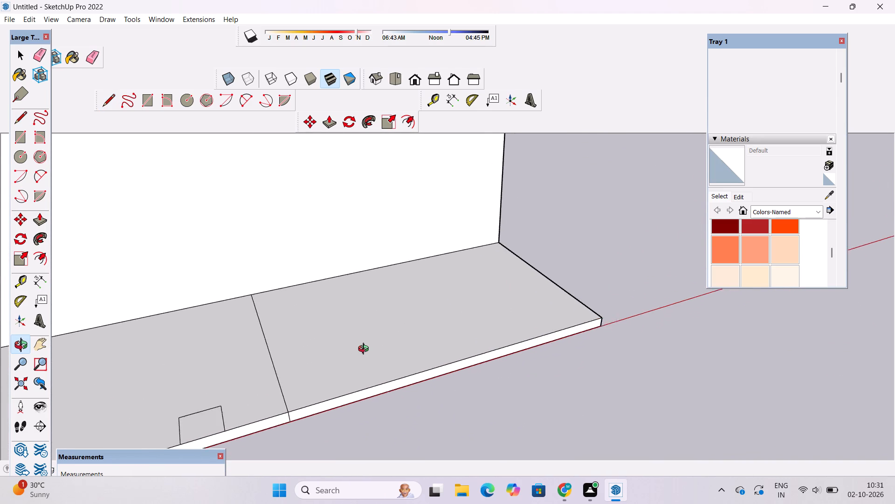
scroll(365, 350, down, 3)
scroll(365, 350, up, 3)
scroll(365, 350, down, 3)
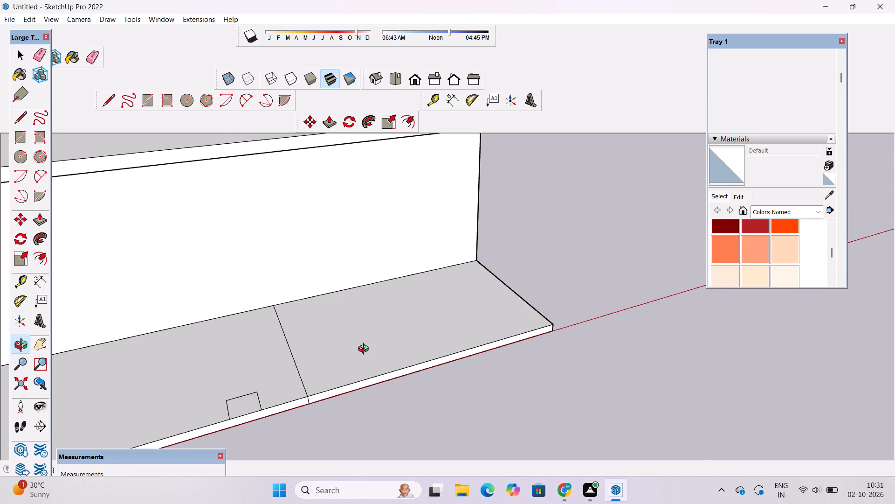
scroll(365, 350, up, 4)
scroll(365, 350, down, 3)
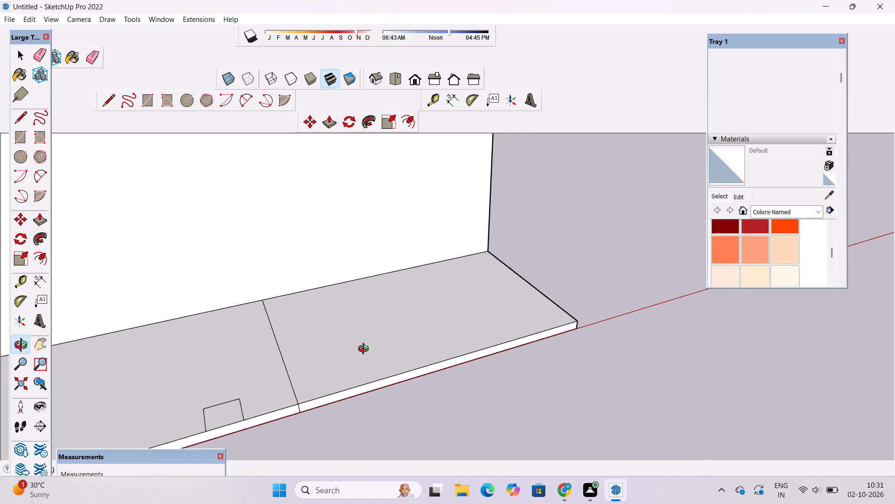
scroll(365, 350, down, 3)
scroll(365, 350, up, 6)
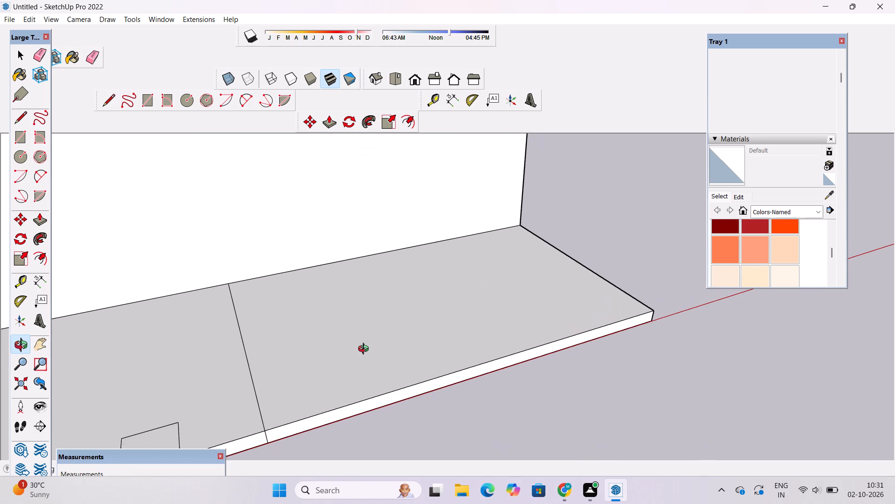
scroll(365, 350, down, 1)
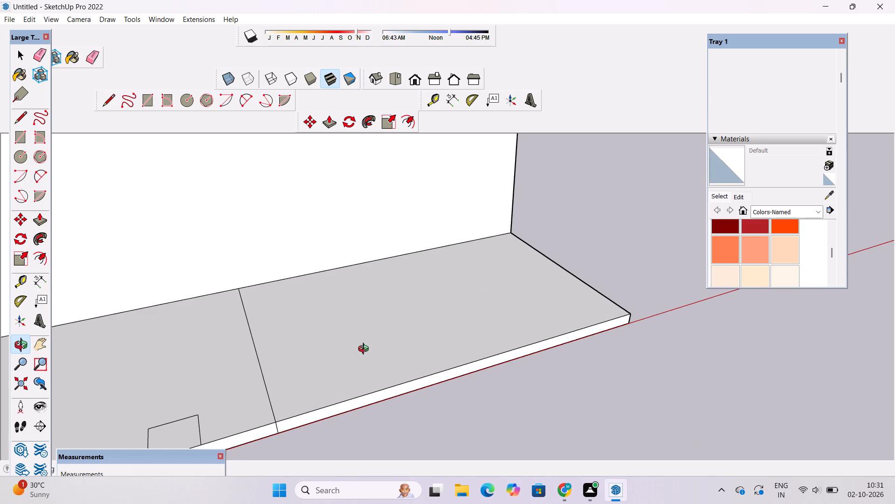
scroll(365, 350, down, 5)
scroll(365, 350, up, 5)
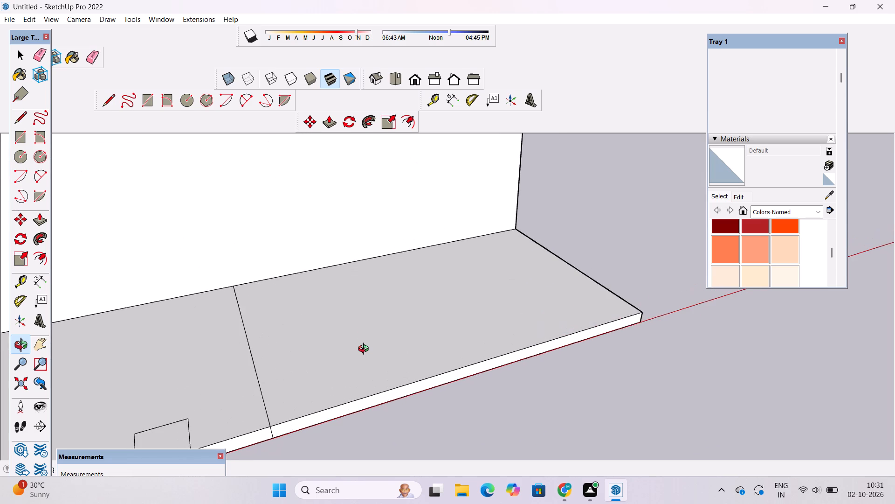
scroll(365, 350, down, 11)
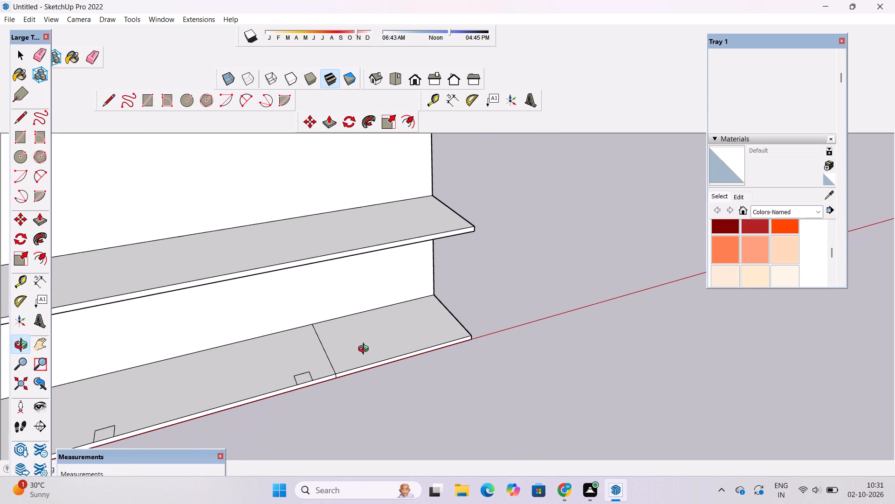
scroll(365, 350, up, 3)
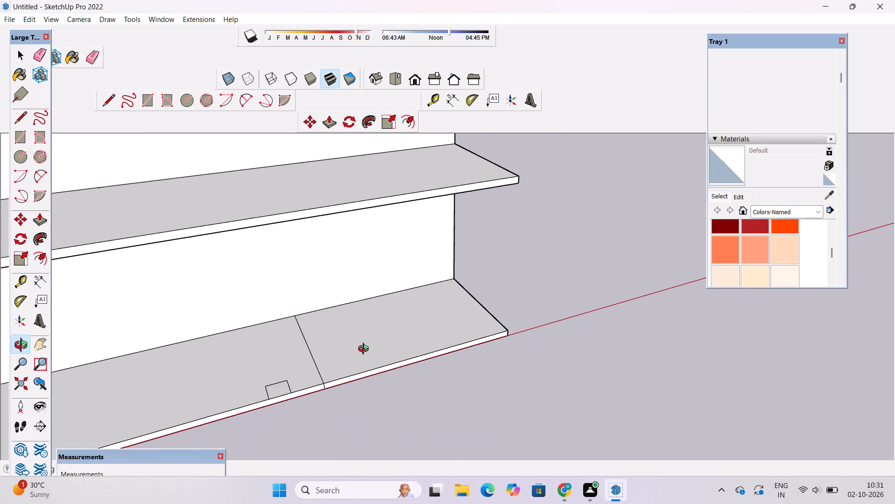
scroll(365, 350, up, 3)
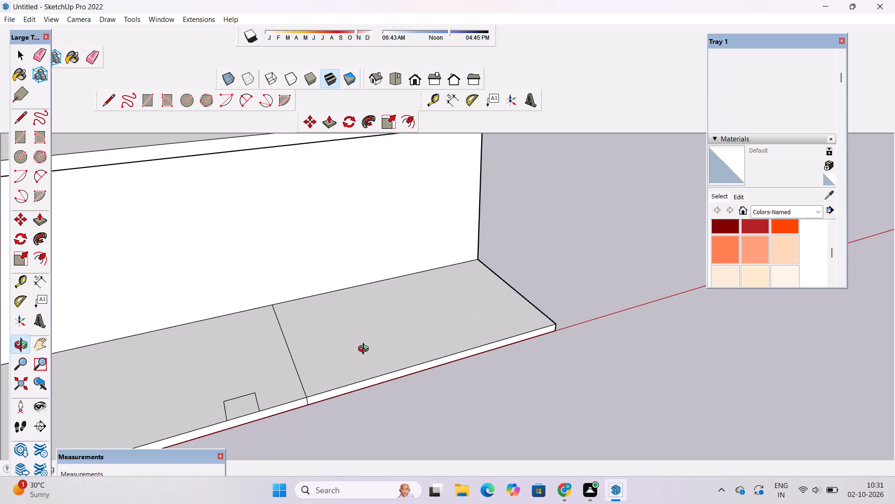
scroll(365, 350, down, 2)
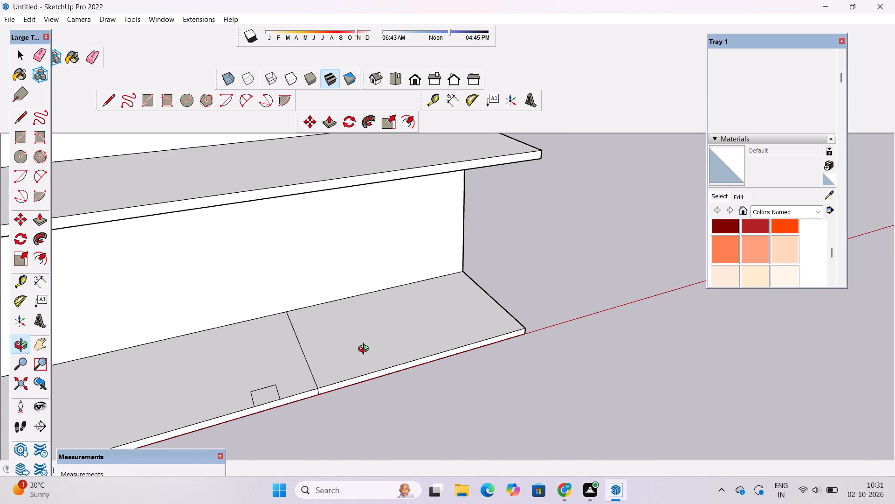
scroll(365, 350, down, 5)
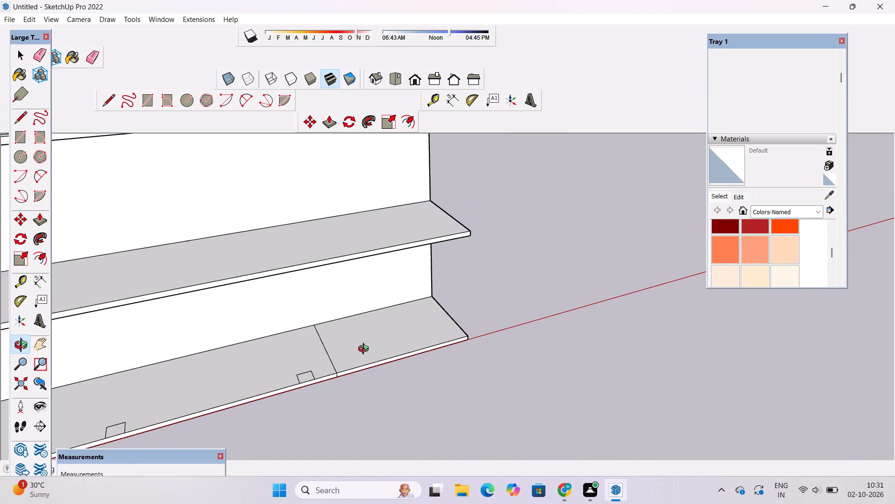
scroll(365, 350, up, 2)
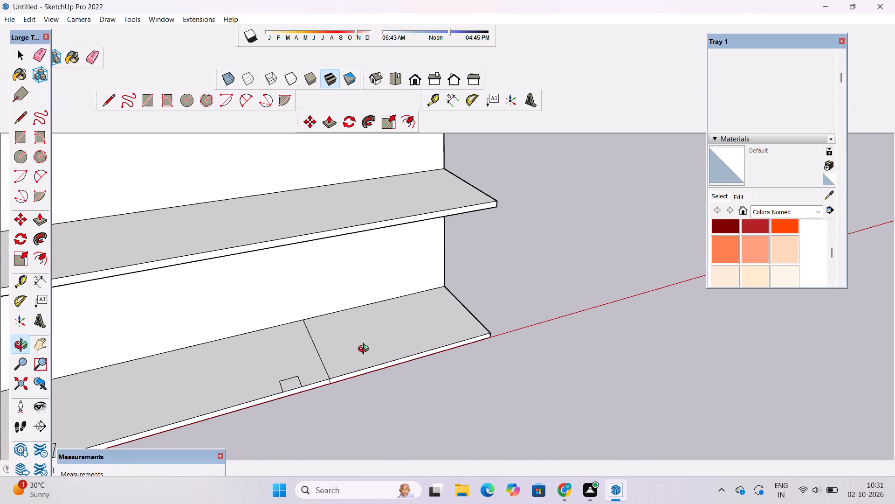
Examine the whole two-level building from the front, both ends and above, checking the ground slab's dividing line against the column footprints.
scroll(365, 350, down, 5)
drag(390, 348, 368, 363)
drag(368, 363, 387, 331)
shift+drag(388, 331, 390, 337)
scroll(390, 337, down, 4)
drag(402, 329, 402, 356)
scroll(402, 356, up, 3)
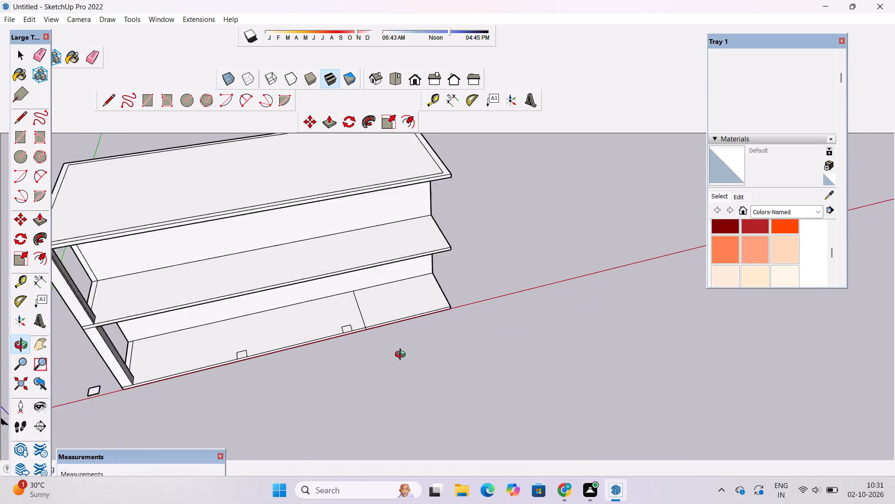
scroll(402, 356, up, 1)
drag(407, 351, 160, 309)
drag(299, 294, 323, 334)
drag(335, 313, 358, 283)
drag(358, 283, 362, 347)
shift+drag(338, 357, 397, 346)
drag(392, 351, 438, 343)
drag(438, 343, 358, 378)
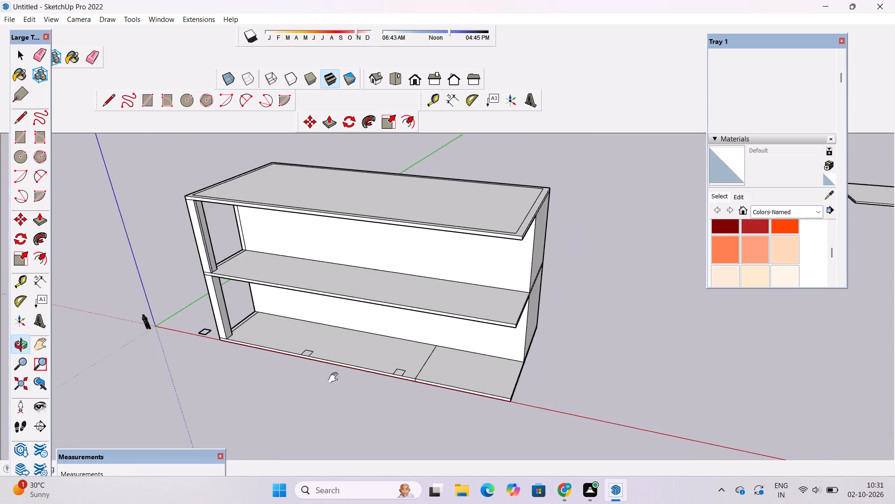
drag(327, 378, 425, 360)
scroll(417, 360, down, 2)
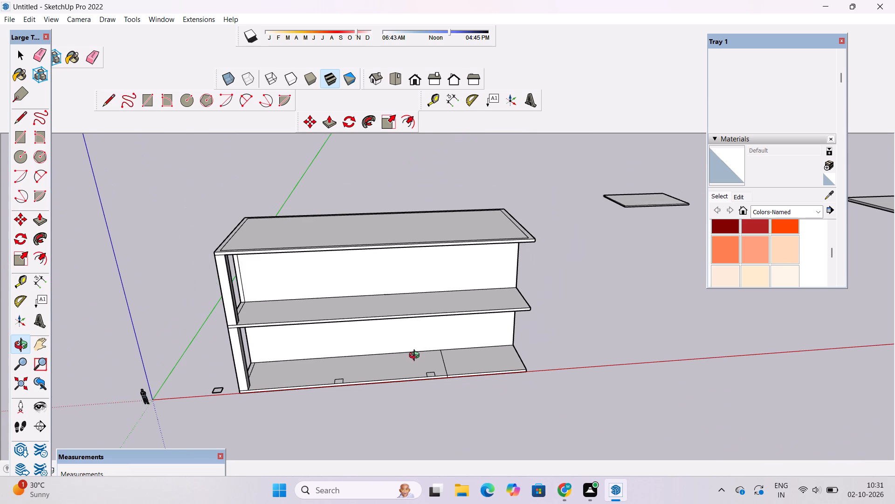
scroll(416, 357, up, 1)
scroll(416, 357, down, 3)
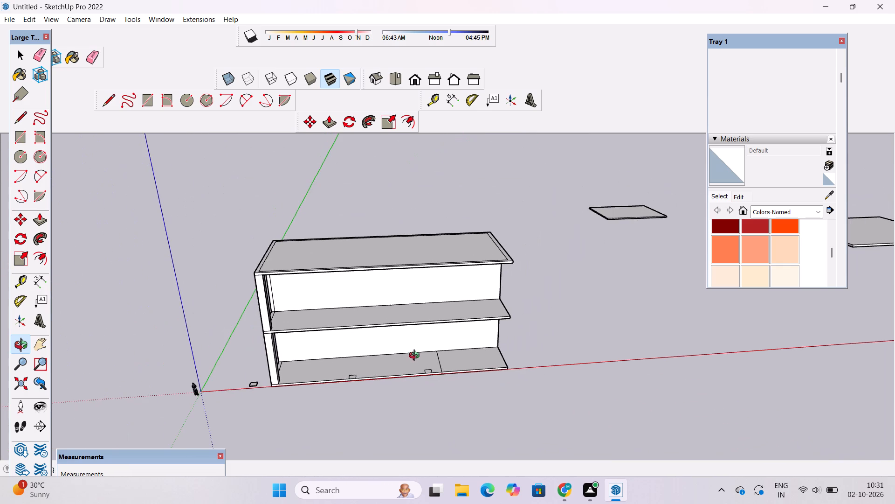
scroll(427, 364, up, 5)
click(430, 364)
shift+drag(429, 364, 366, 374)
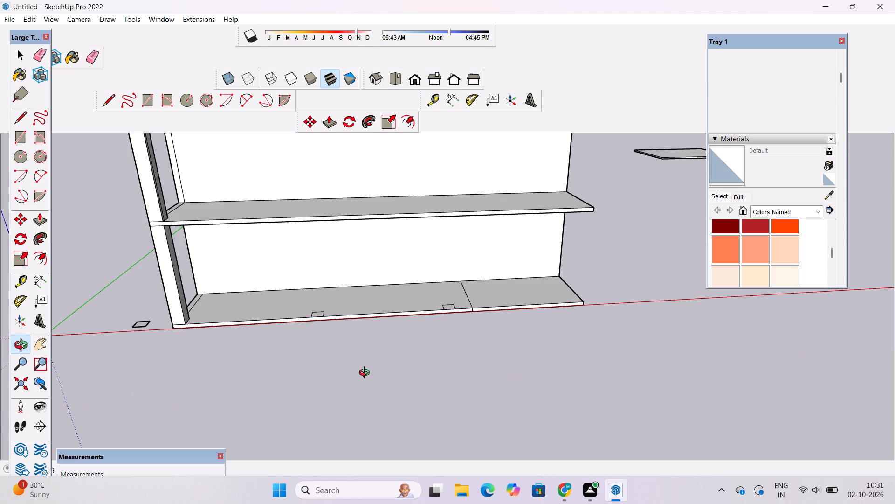
scroll(368, 371, down, 1)
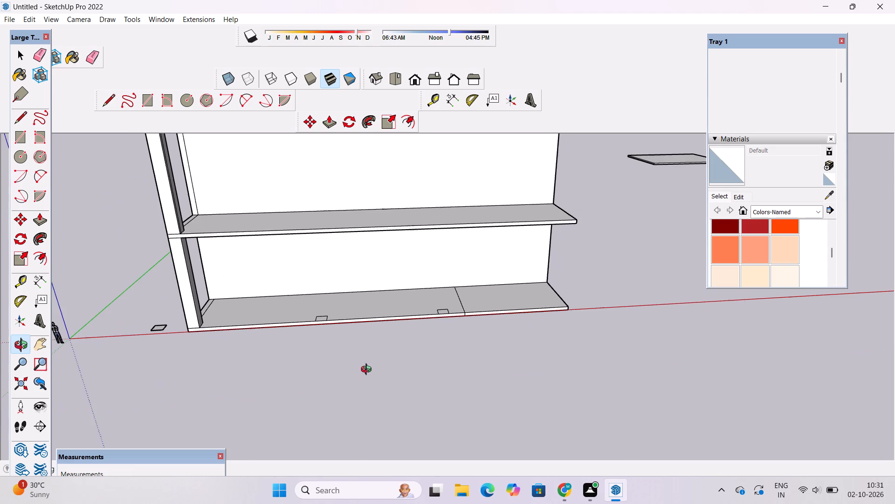
scroll(368, 371, down, 4)
scroll(368, 371, up, 2)
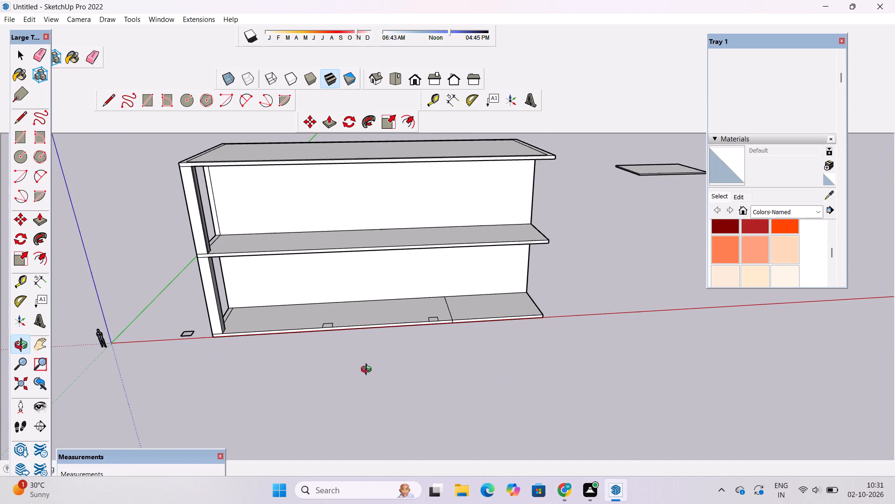
scroll(368, 371, up, 4)
scroll(368, 371, down, 5)
drag(398, 350, 409, 419)
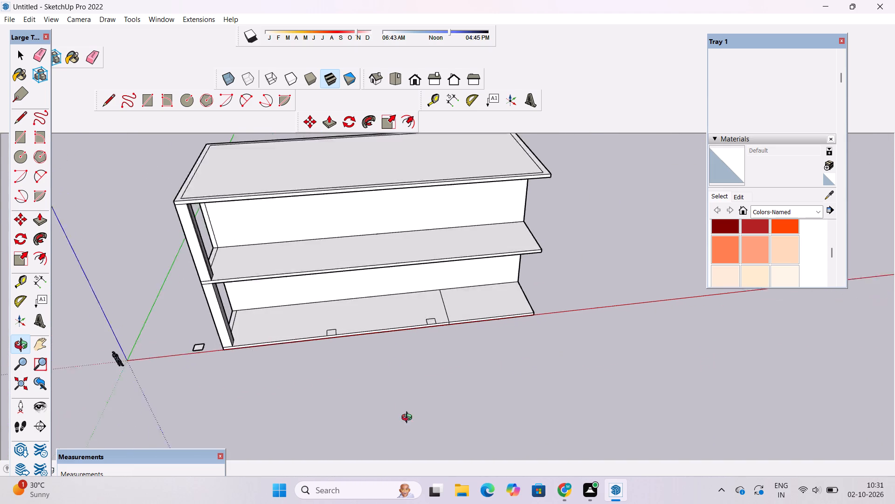
drag(409, 419, 409, 425)
scroll(404, 359, up, 4)
drag(441, 343, 425, 343)
drag(429, 340, 397, 379)
scroll(405, 372, up, 2)
scroll(405, 372, down, 3)
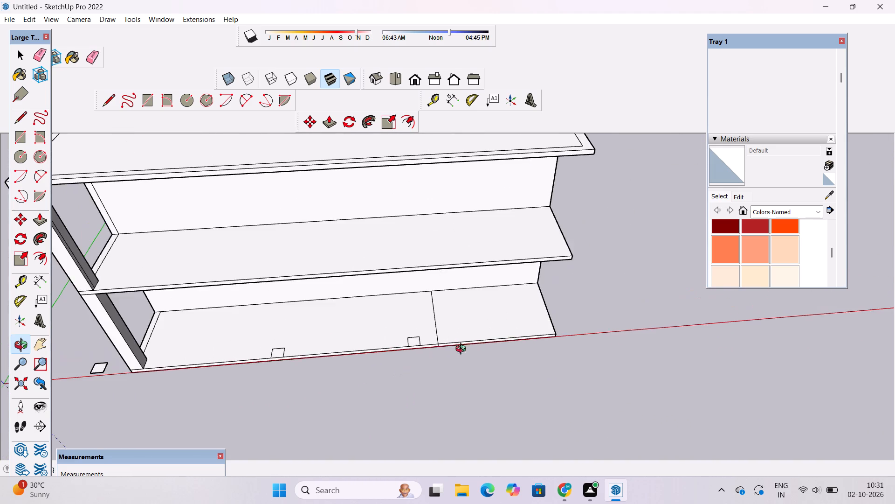
shift+drag(547, 322, 443, 344)
drag(428, 370, 405, 383)
scroll(399, 382, up, 2)
shift+drag(380, 379, 430, 385)
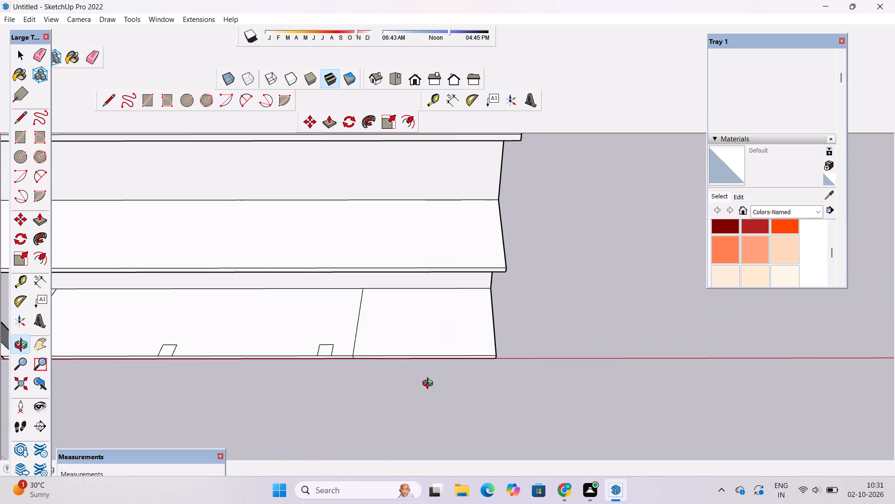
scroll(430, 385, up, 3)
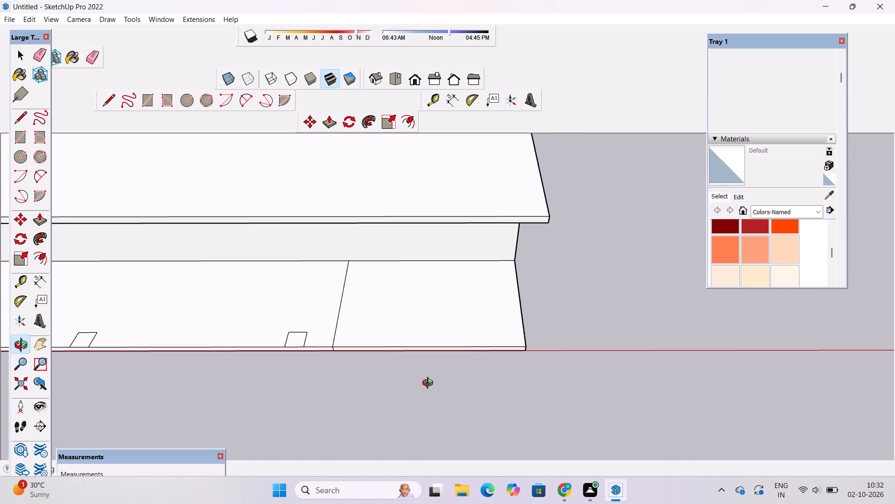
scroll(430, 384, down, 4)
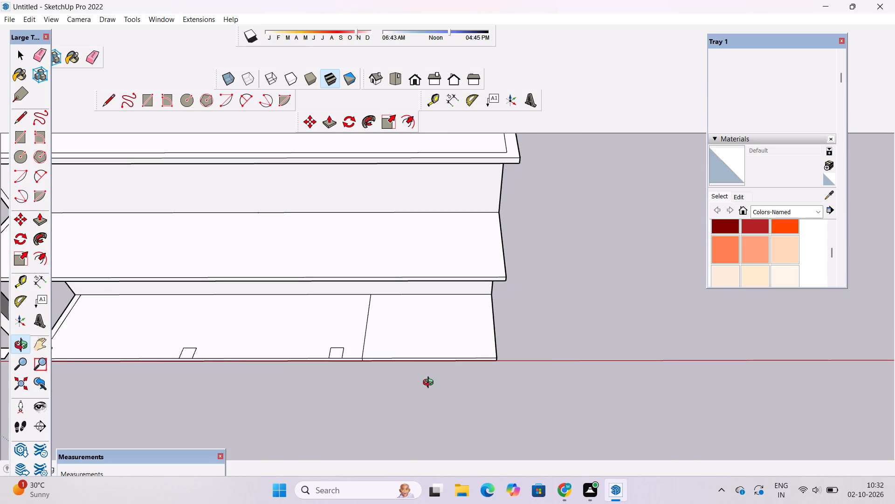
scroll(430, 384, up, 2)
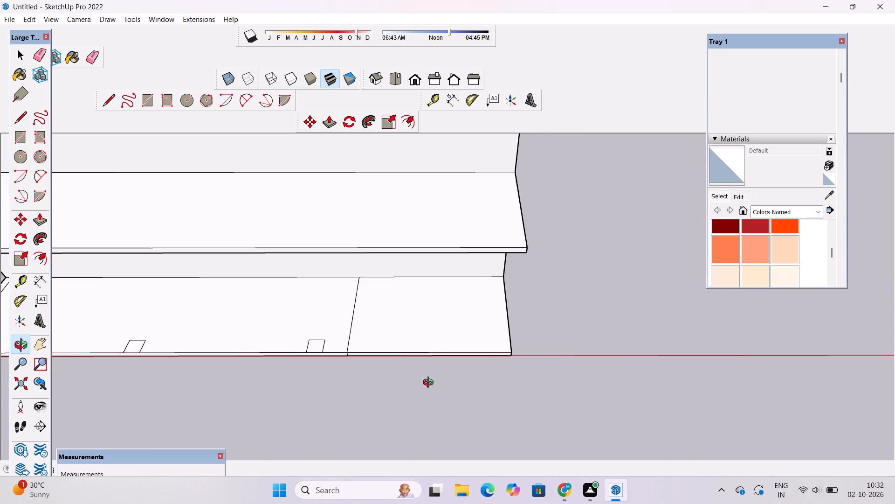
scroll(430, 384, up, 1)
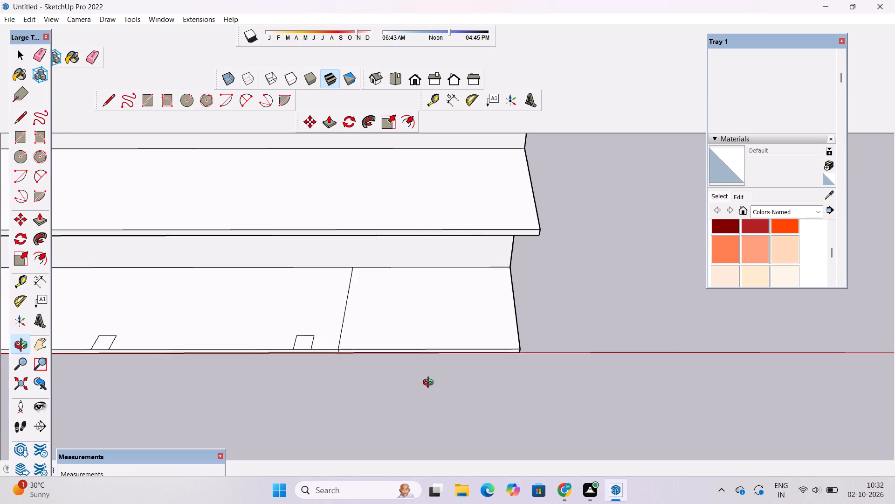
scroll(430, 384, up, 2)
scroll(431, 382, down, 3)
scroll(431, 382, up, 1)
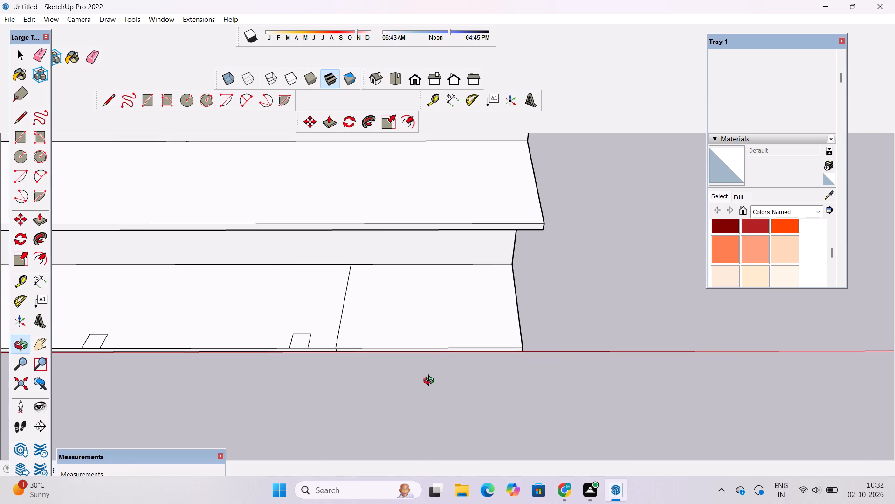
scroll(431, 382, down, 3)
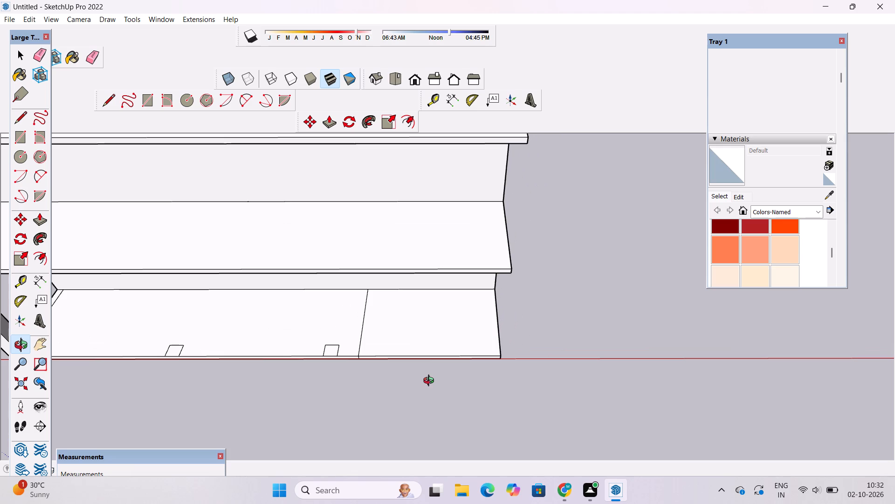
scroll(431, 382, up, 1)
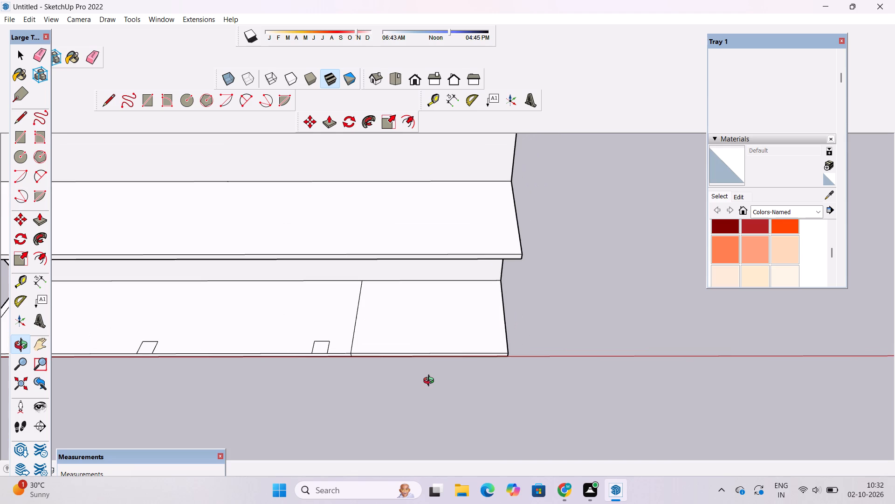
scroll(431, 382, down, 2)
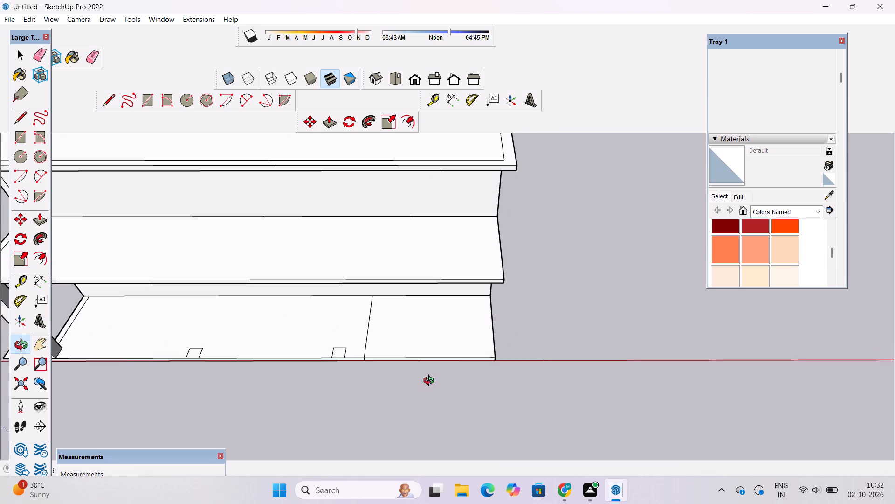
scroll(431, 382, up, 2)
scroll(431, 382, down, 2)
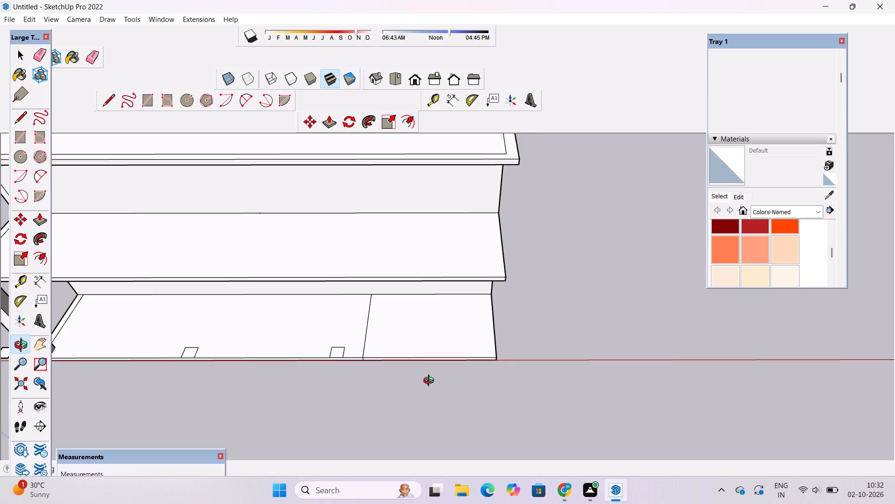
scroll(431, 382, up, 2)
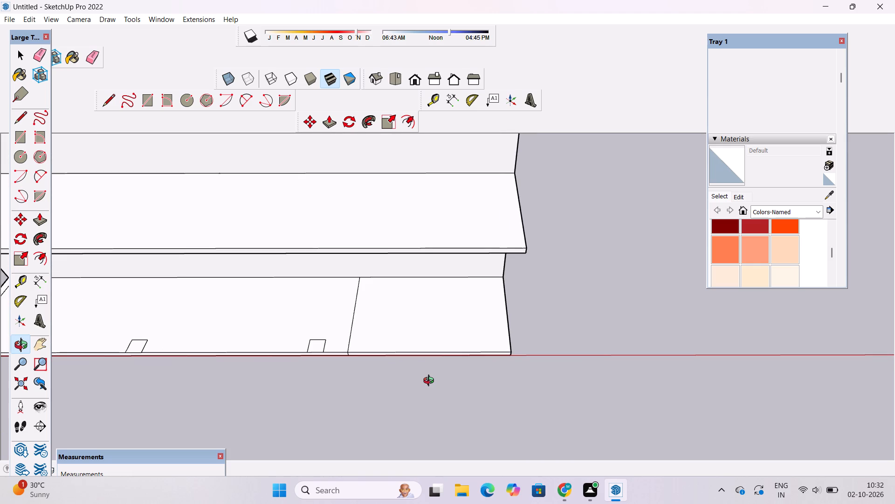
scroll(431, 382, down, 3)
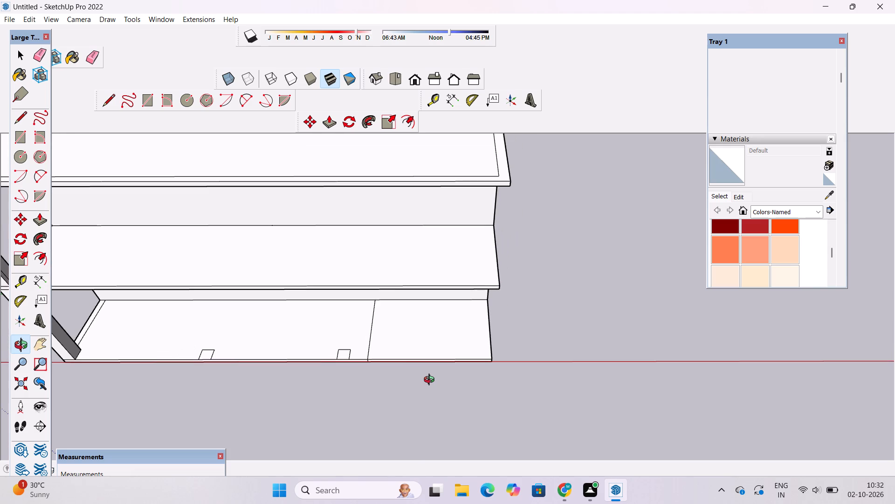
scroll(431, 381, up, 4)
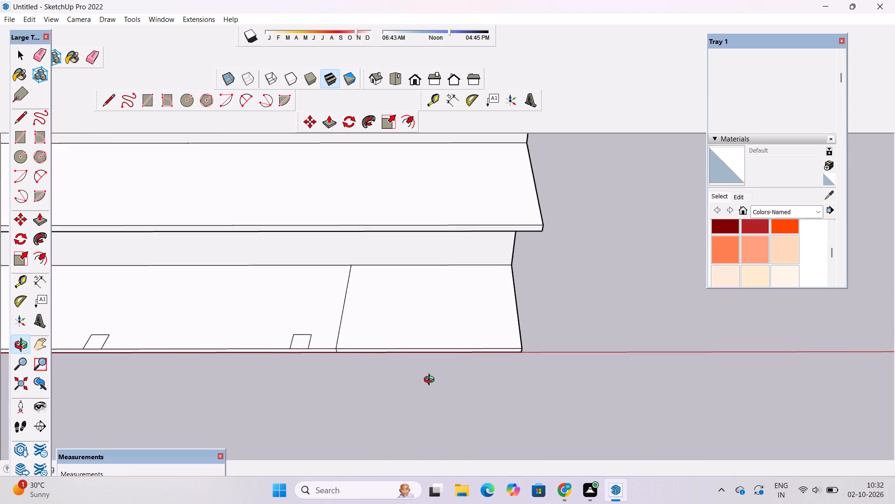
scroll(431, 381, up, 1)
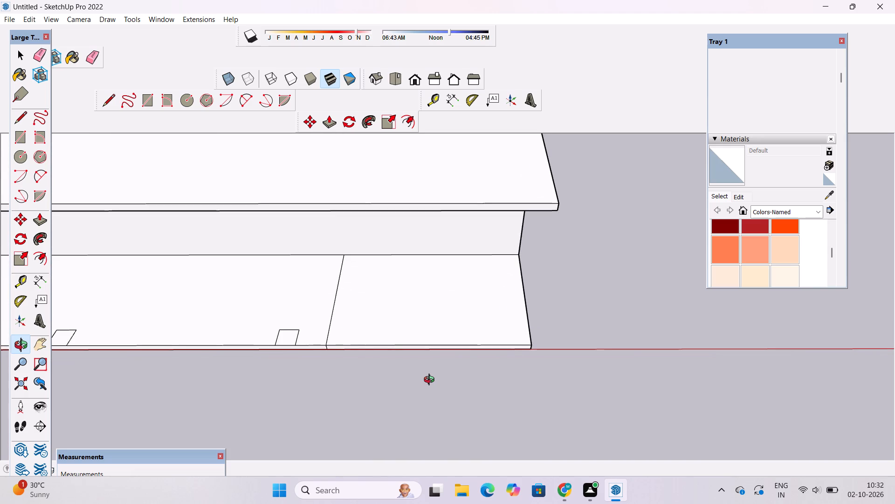
Examine the two-level building from the front and above, checking the ground slab's dividing line against the upper slabs.
scroll(431, 381, down, 6)
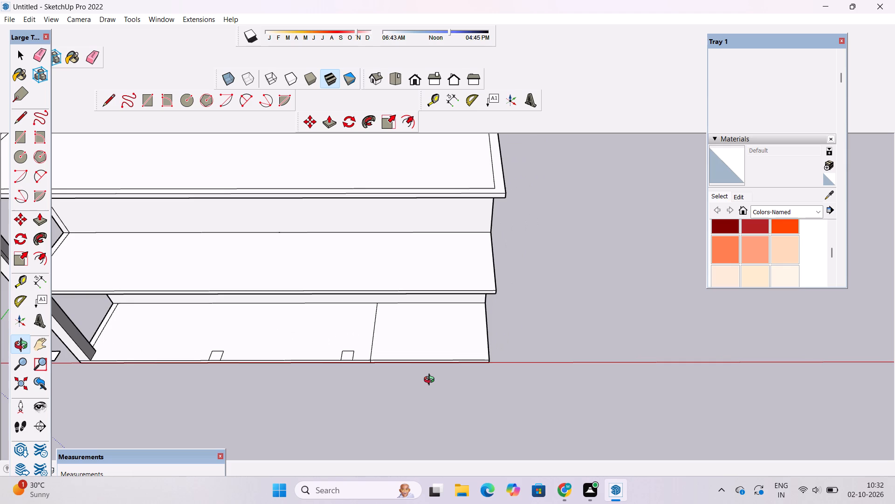
scroll(431, 381, down, 4)
scroll(431, 381, up, 1)
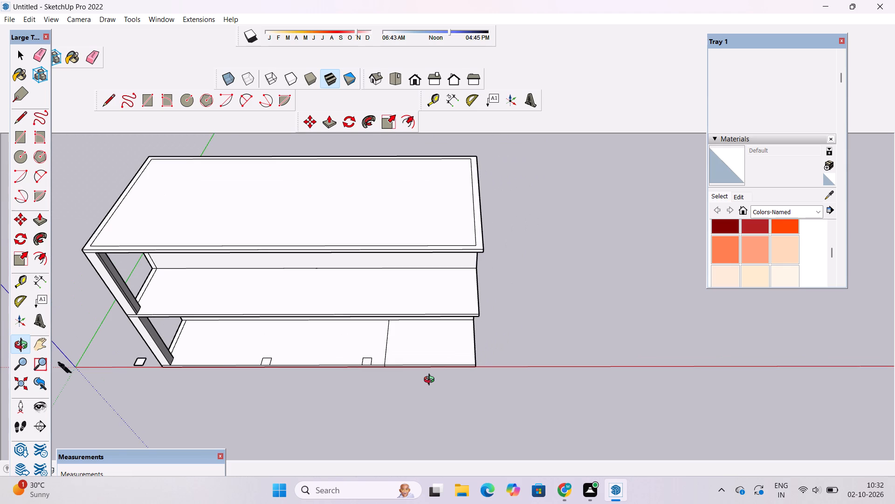
scroll(431, 381, up, 2)
scroll(431, 381, down, 5)
drag(432, 408, 432, 343)
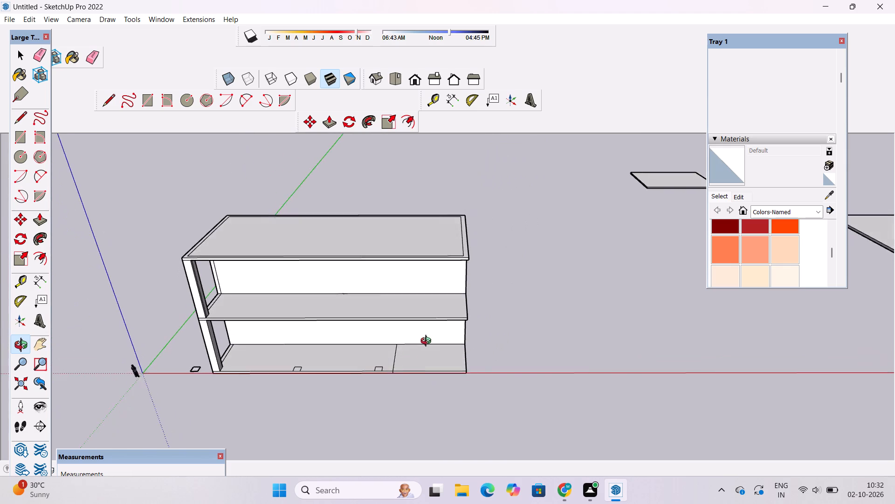
scroll(401, 372, up, 3)
drag(401, 372, 420, 405)
drag(423, 415, 453, 398)
drag(453, 398, 447, 405)
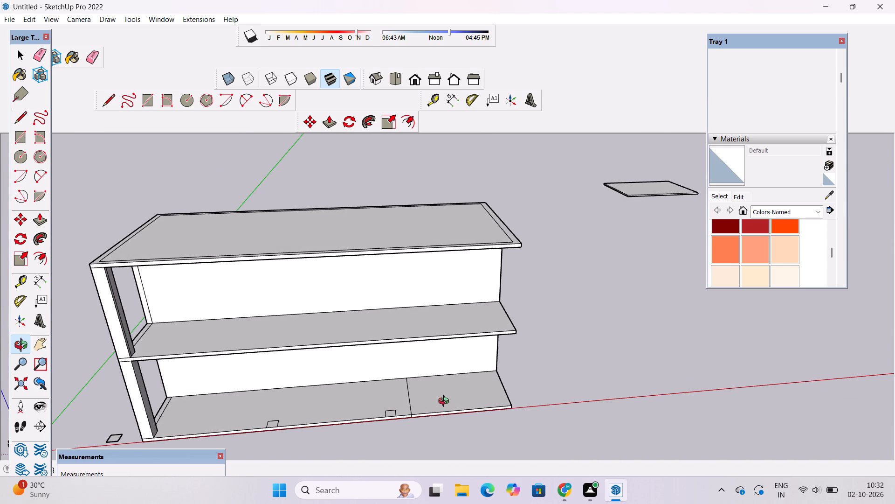
scroll(446, 402, up, 5)
scroll(446, 402, down, 3)
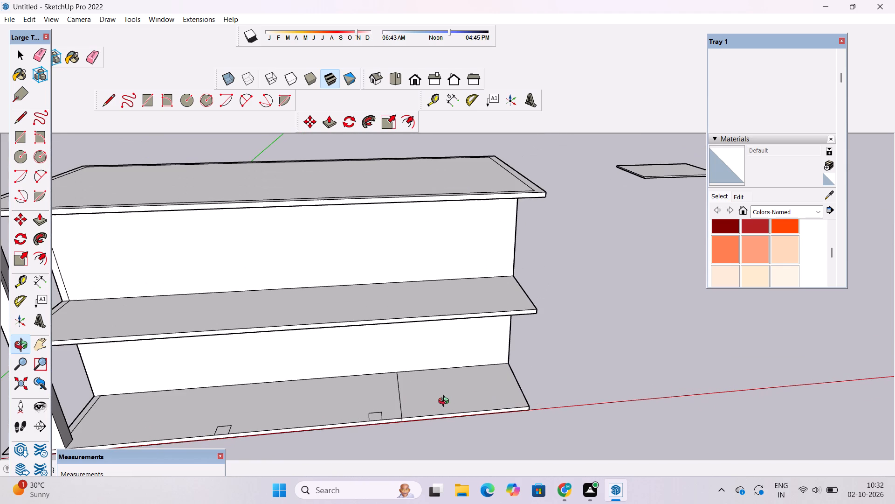
scroll(446, 402, down, 2)
drag(449, 389, 440, 402)
scroll(439, 394, up, 3)
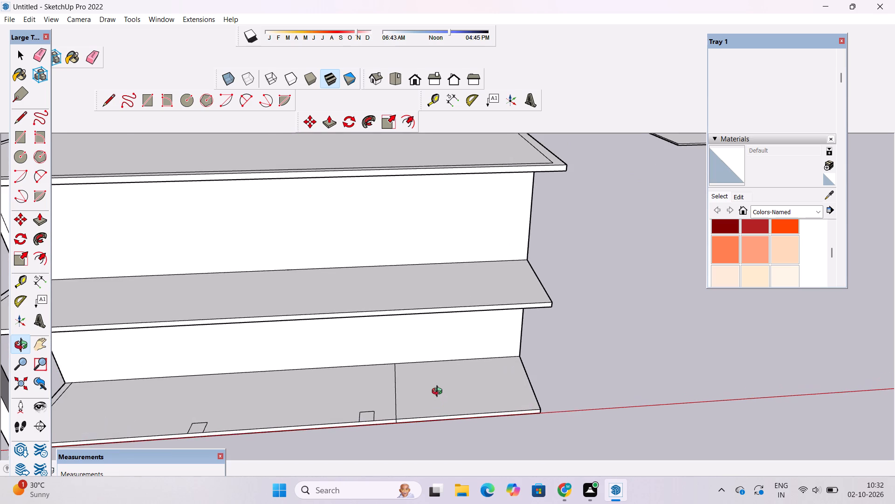
shift+drag(439, 392, 429, 398)
click(429, 395)
click(431, 396)
scroll(429, 398, up, 3)
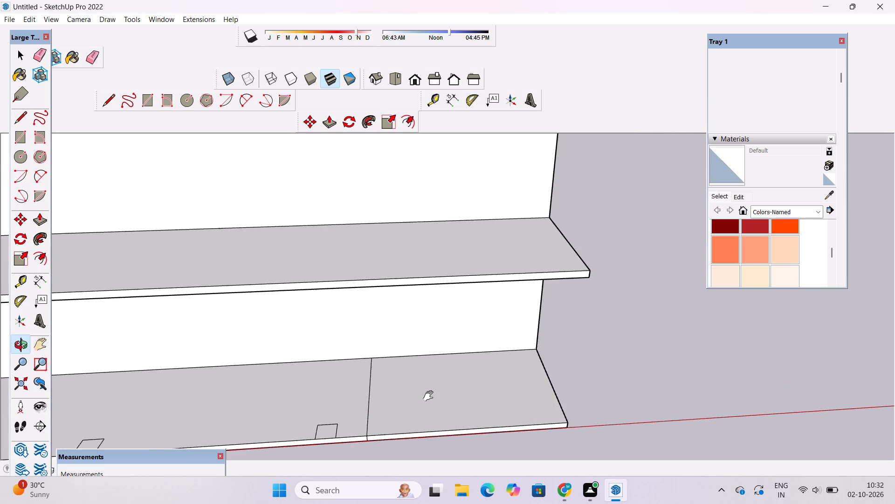
shift+drag(437, 390, 319, 390)
shift+scroll(323, 385, down, 5)
shift+drag(330, 384, 392, 389)
scroll(392, 389, down, 5)
shift+drag(392, 389, 394, 399)
click(394, 399)
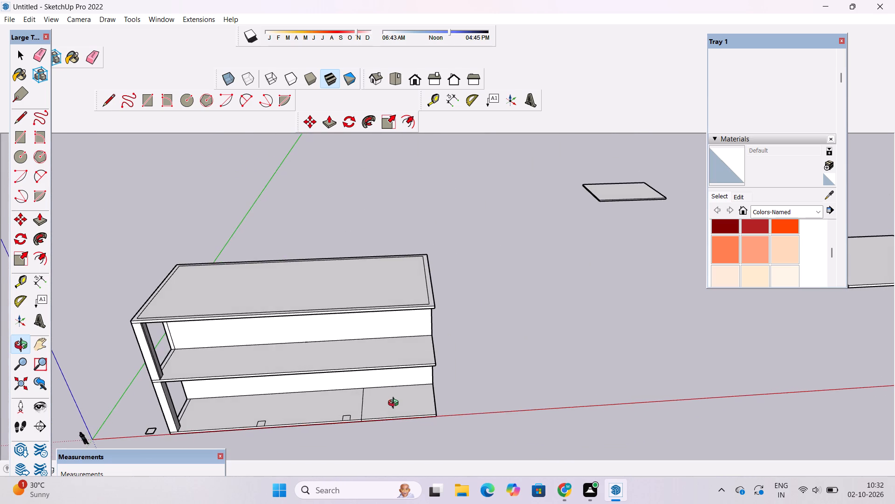
drag(395, 404, 388, 392)
scroll(389, 400, up, 3)
shift+drag(389, 400, 389, 405)
scroll(334, 391, up, 4)
shift+drag(340, 375, 355, 353)
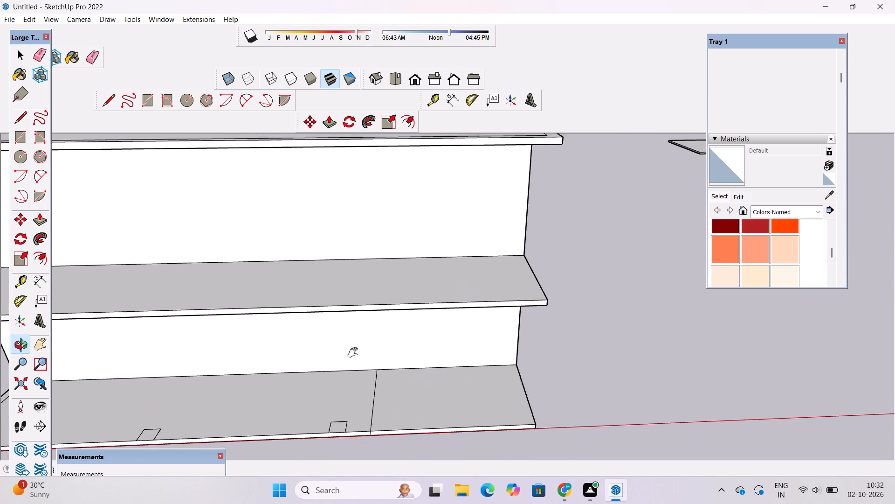
shift+drag(355, 353, 355, 352)
scroll(372, 413, down, 3)
shift+drag(371, 427, 368, 411)
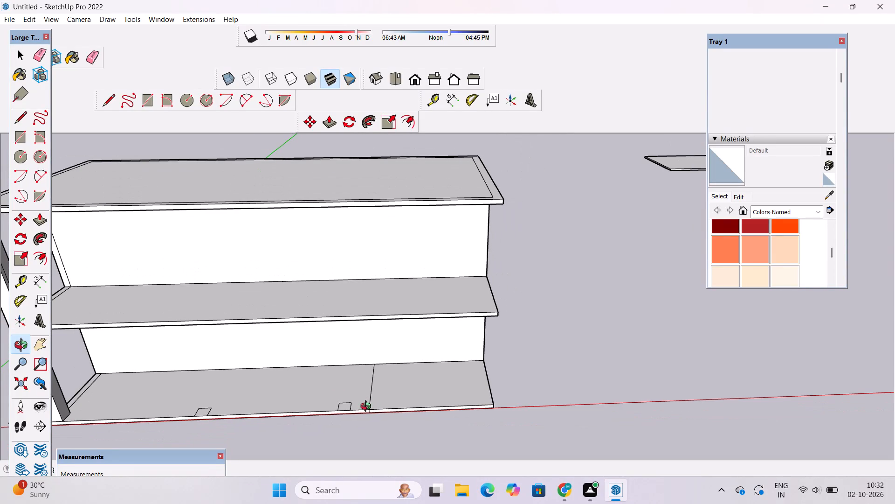
click(366, 406)
Draw a vertical line about 52' long from the dividing line's front end on the ground slab to the roof slab's top edge.
key(p)
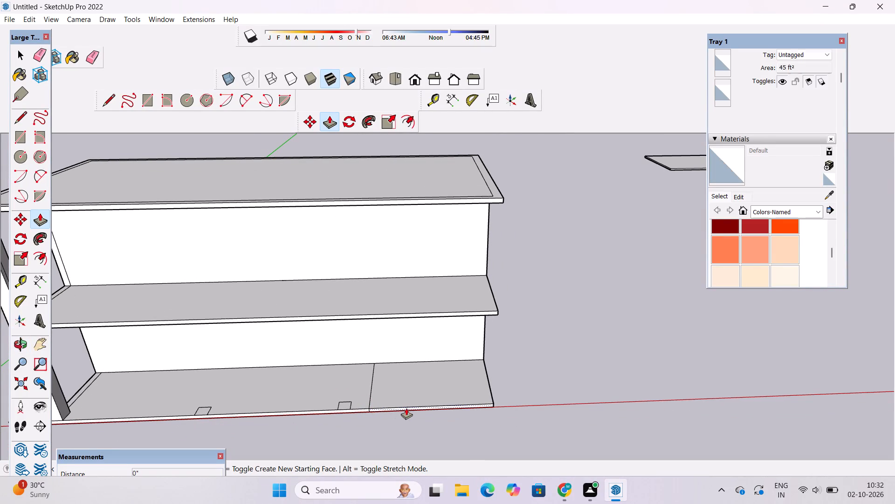
key(space)
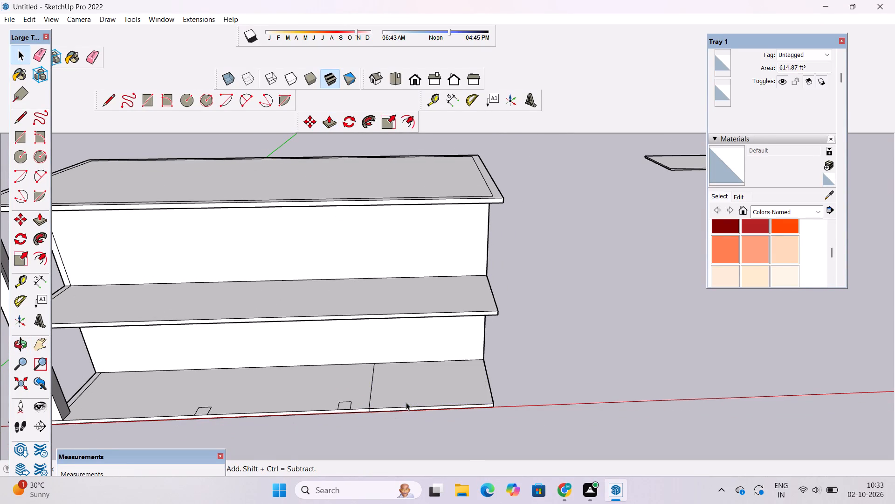
key(l)
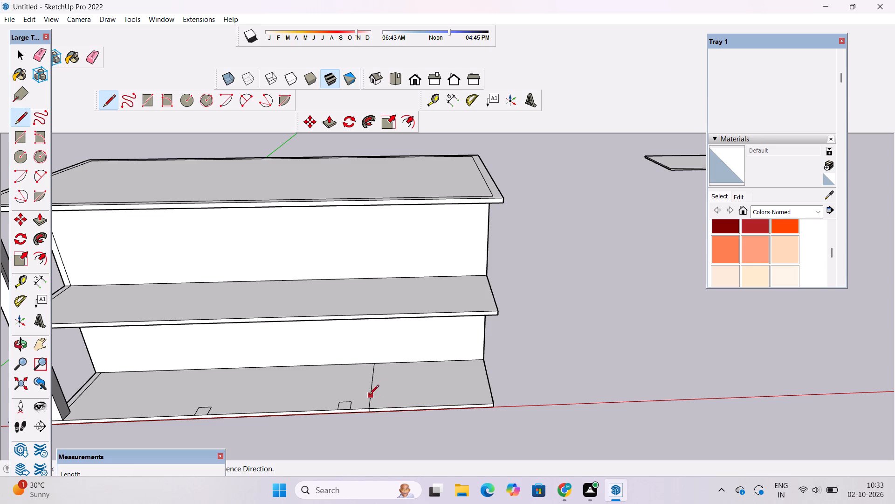
scroll(374, 414, up, 3)
click(367, 406)
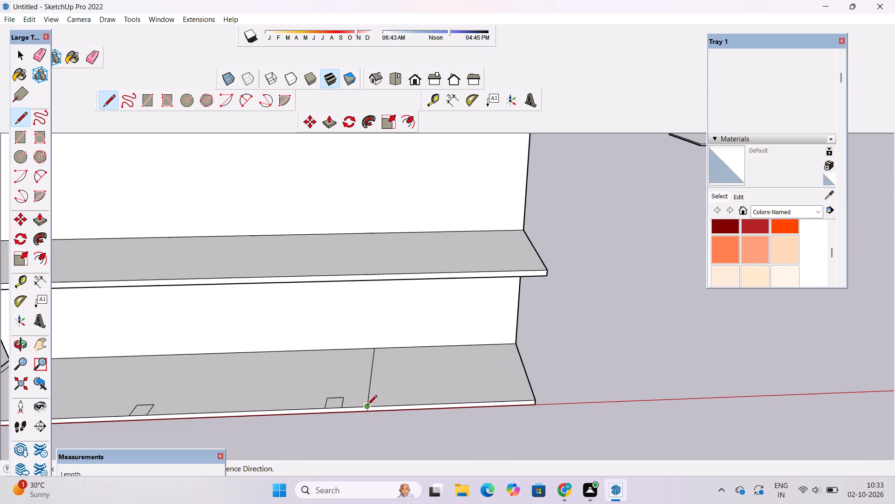
scroll(367, 406, down, 6)
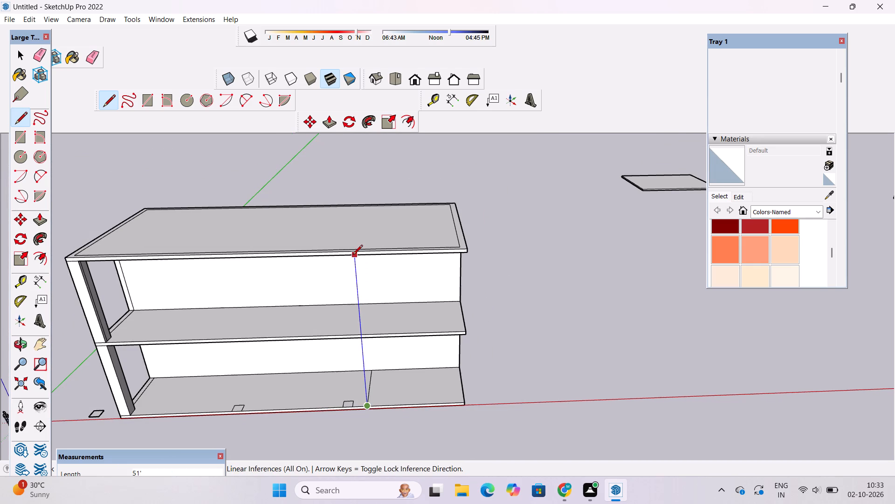
scroll(349, 254, up, 3)
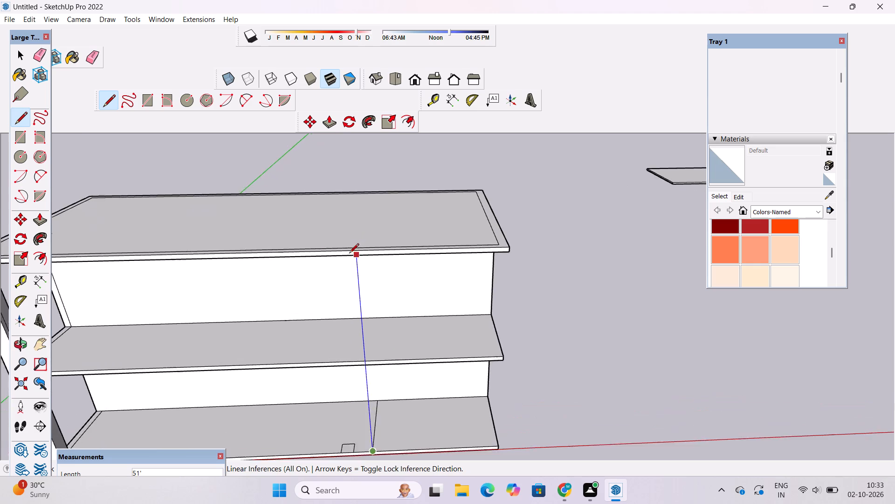
scroll(349, 254, up, 6)
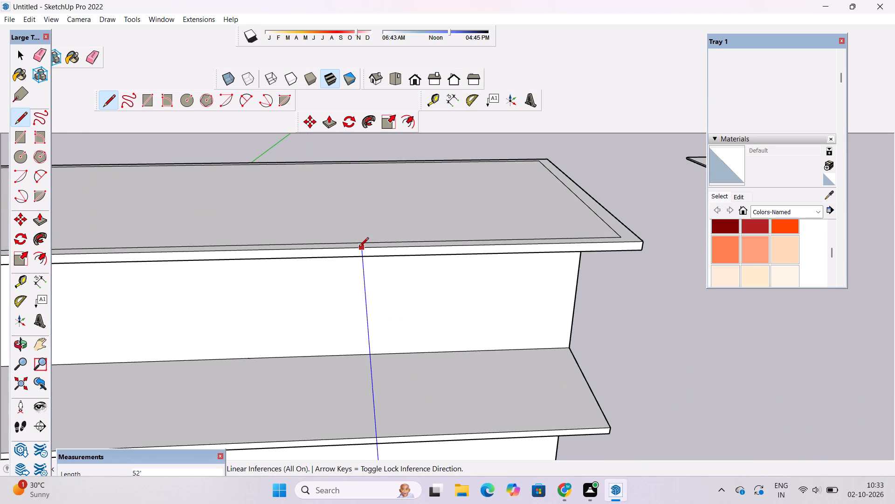
click(359, 249)
Delete the two faces filling the upper and lower front openings beside the vertical line.
key(space)
click(322, 318)
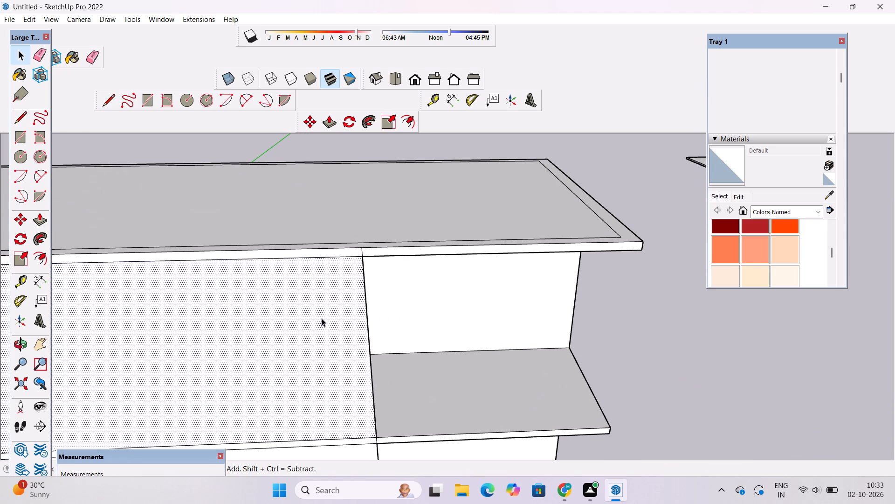
key(Delete)
scroll(325, 296, down, 10)
click(321, 375)
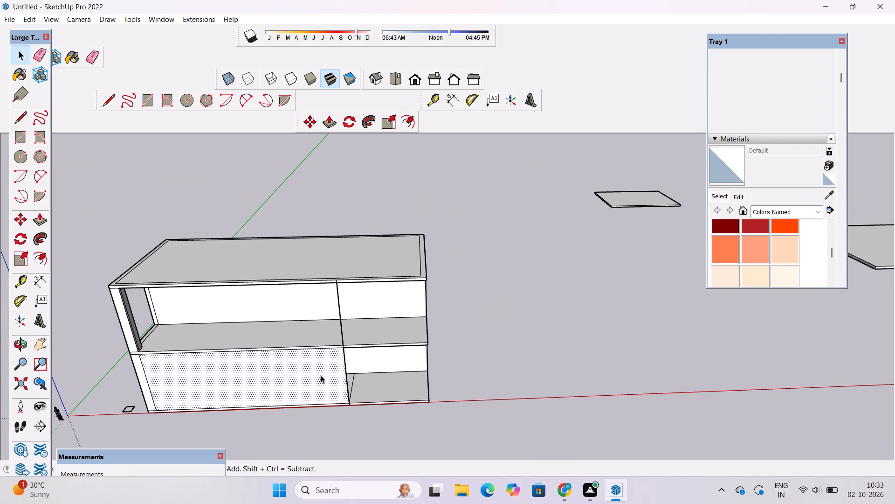
key(Delete)
Examine the vertical front line from the open end, above and eye level, checking where it crosses the middle slab.
scroll(321, 373, up, 5)
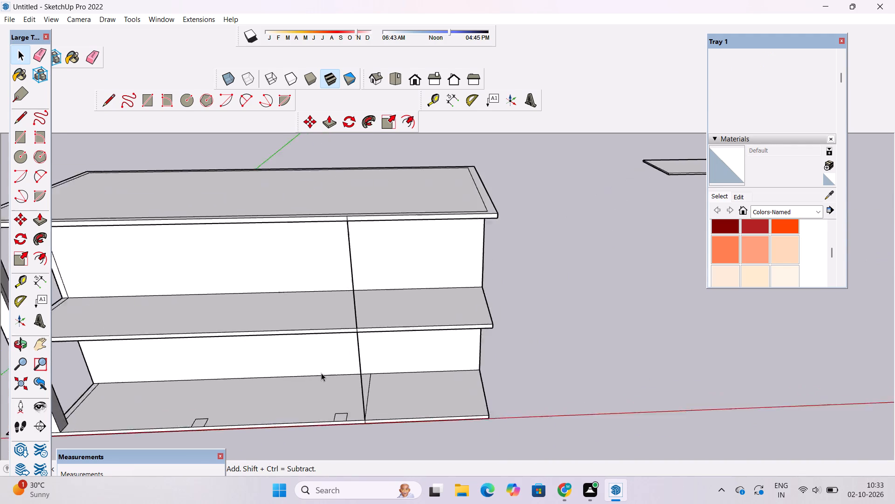
key(o)
scroll(321, 373, down, 5)
drag(321, 373, 345, 359)
scroll(377, 371, up, 7)
drag(428, 357, 351, 366)
scroll(349, 365, down, 9)
shift+drag(350, 361, 356, 371)
scroll(356, 371, up, 6)
scroll(356, 371, down, 7)
drag(457, 362, 287, 353)
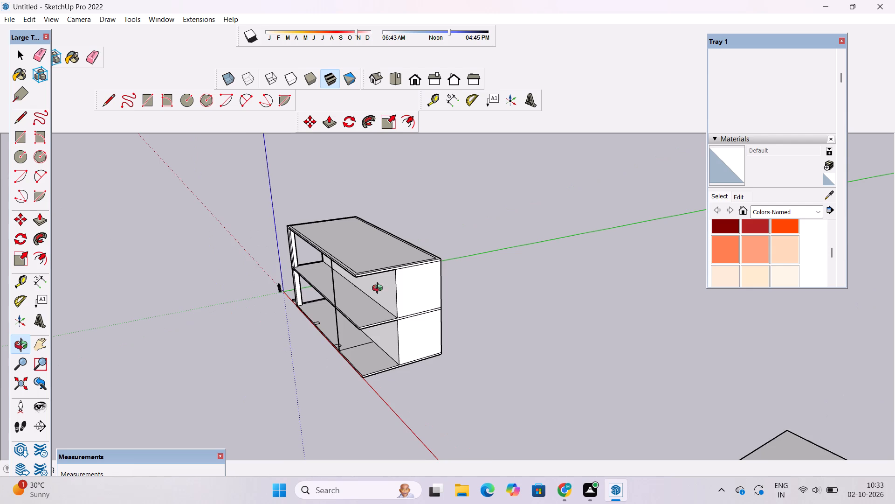
scroll(379, 289, up, 9)
drag(380, 260, 393, 357)
scroll(397, 349, down, 6)
drag(331, 399, 461, 308)
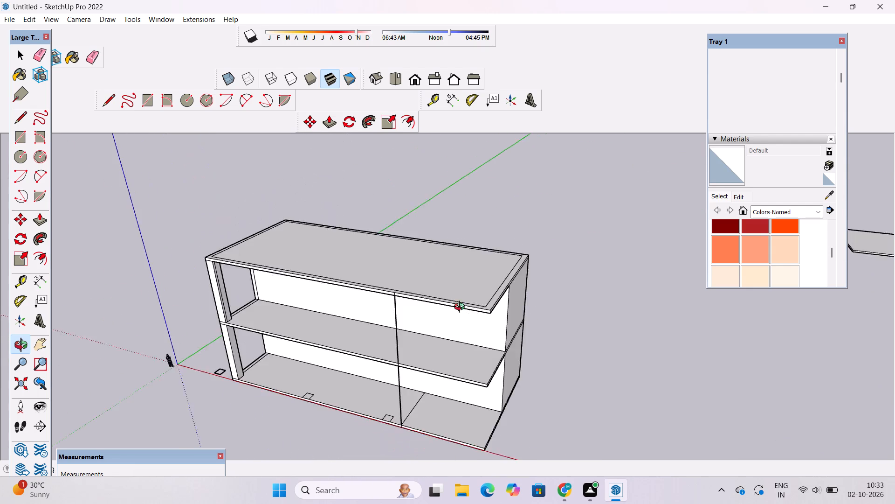
drag(461, 308, 463, 307)
scroll(434, 347, up, 11)
scroll(387, 370, up, 4)
drag(345, 375, 388, 366)
scroll(389, 366, down, 11)
shift+drag(460, 322, 383, 341)
scroll(383, 341, down, 6)
drag(375, 398, 396, 359)
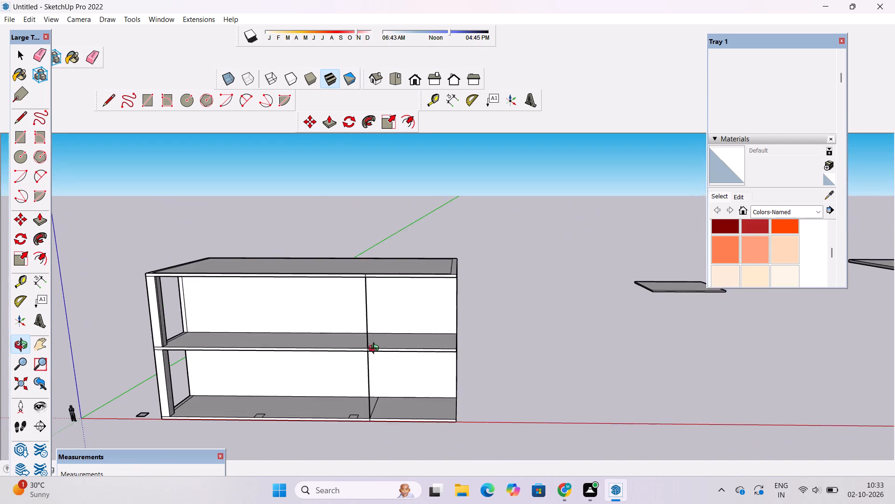
Draw a 20' line across the middle slab's top, from its crossing with the vertical line straight back to the rear wall.
scroll(371, 349, up, 4)
drag(371, 349, 382, 457)
scroll(379, 368, up, 9)
drag(382, 373, 383, 385)
scroll(382, 385, up, 5)
key(l)
scroll(369, 377, up, 4)
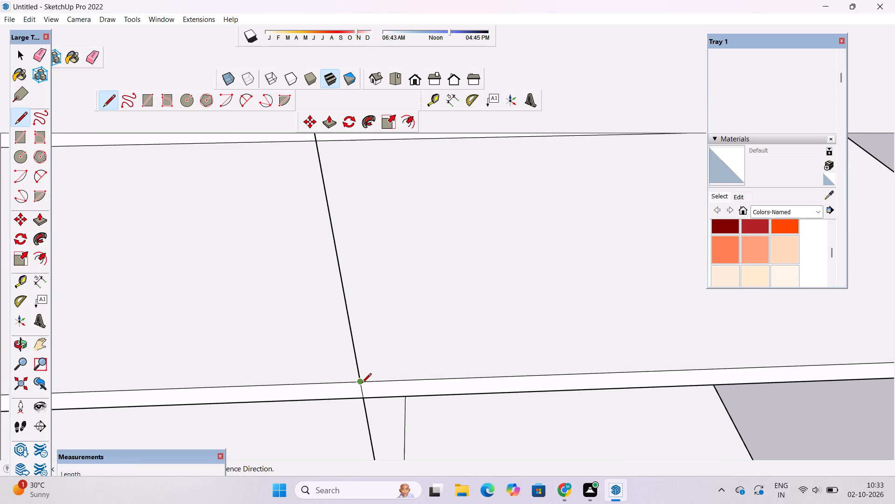
click(362, 384)
scroll(362, 384, down, 8)
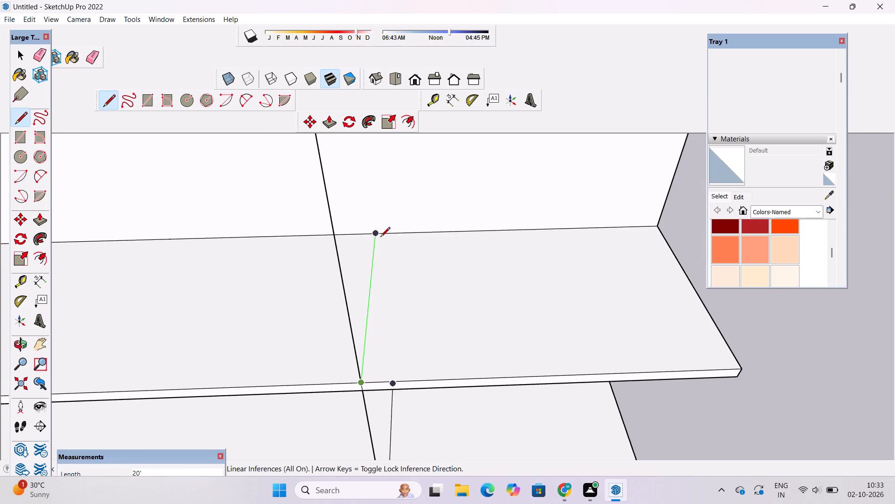
click(378, 233)
Erase the vertical line's segments spanning the upper and lower openings, leaving its marks on the slab edges.
scroll(403, 316, down, 6)
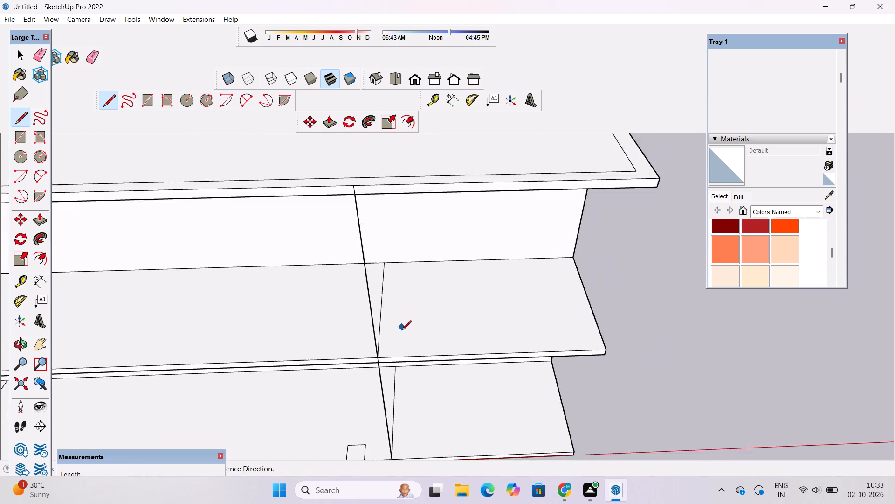
scroll(402, 331, down, 5)
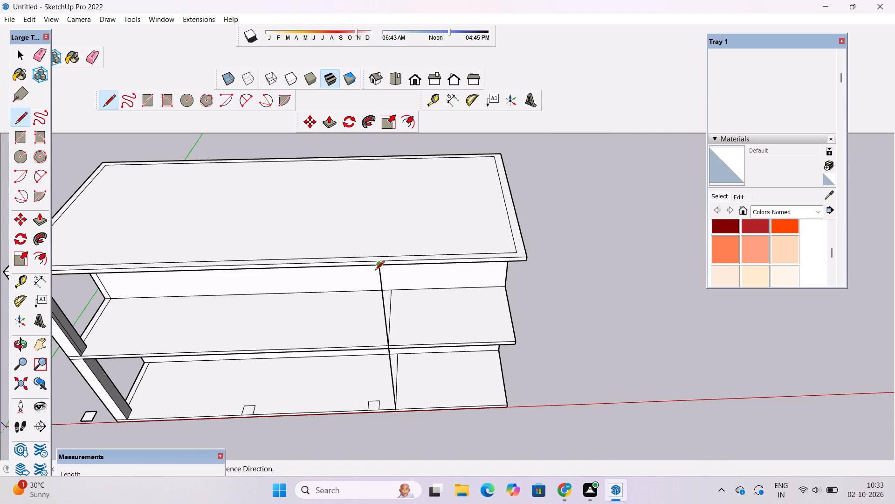
key(space)
key(e)
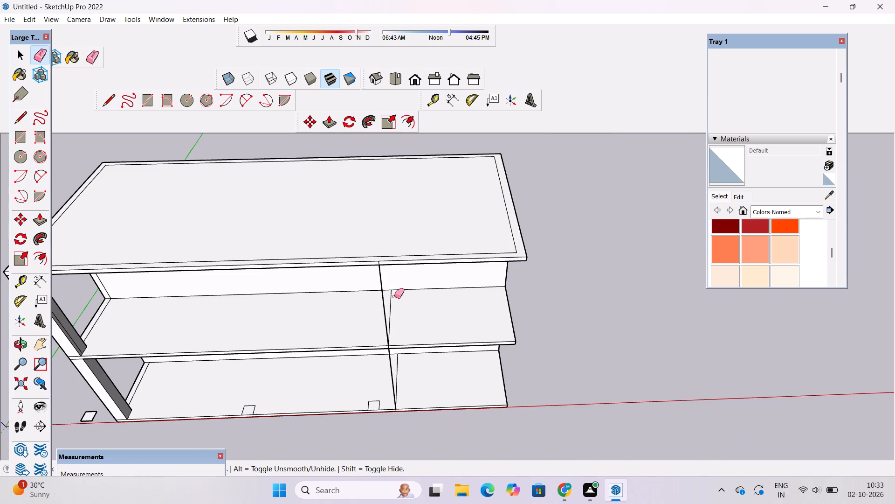
click(383, 299)
scroll(392, 320, down, 2)
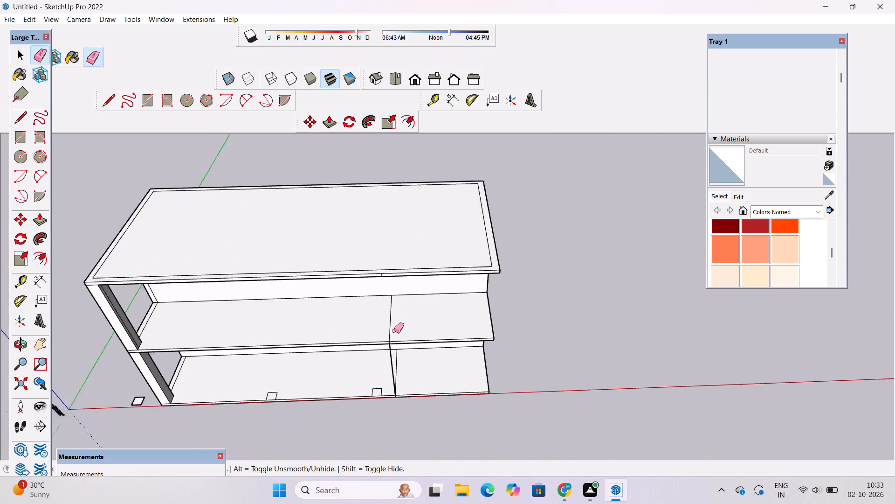
scroll(394, 331, down, 2)
scroll(382, 280, up, 6)
scroll(386, 294, down, 5)
scroll(410, 389, up, 4)
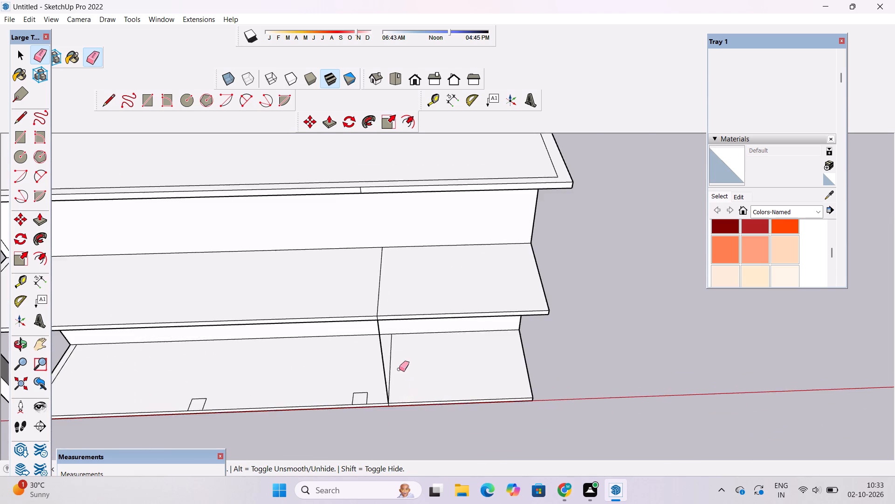
scroll(399, 369, up, 9)
click(371, 364)
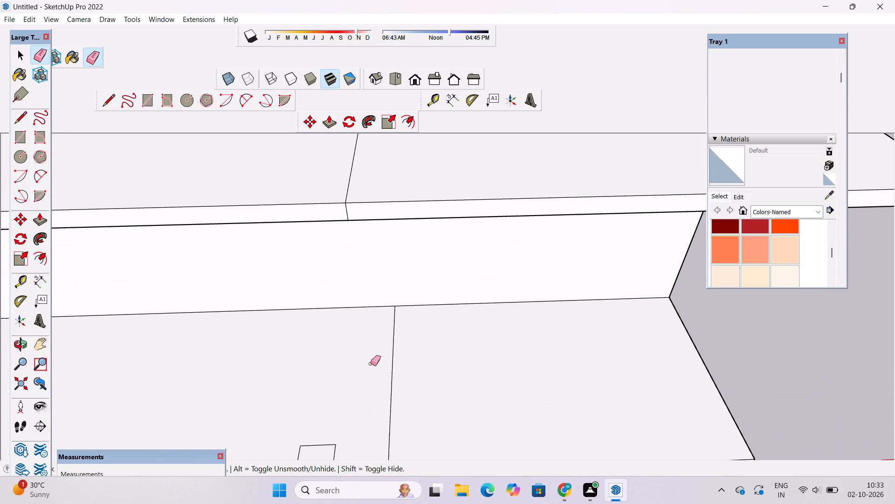
Examine the building from the front, comparing the dividing lines on the ground and middle slabs.
key(o)
scroll(371, 364, down, 10)
drag(382, 384, 402, 316)
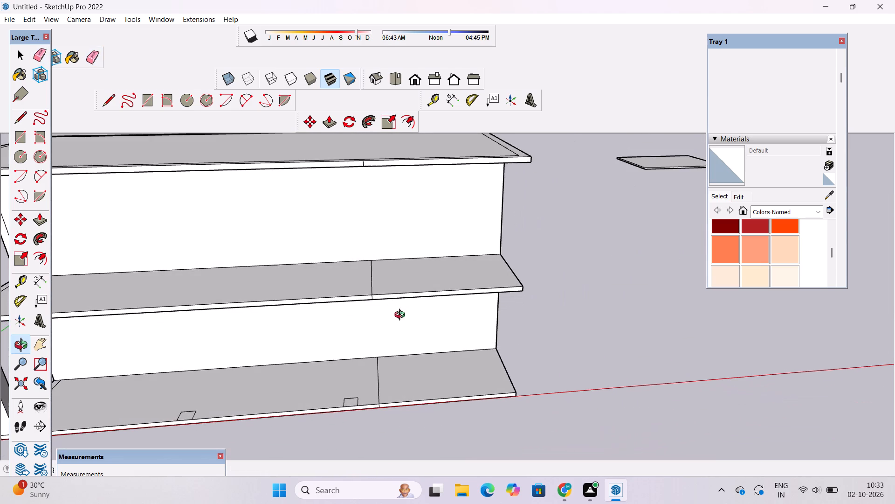
shift+drag(408, 352, 394, 358)
scroll(391, 354, down, 5)
drag(402, 337, 394, 370)
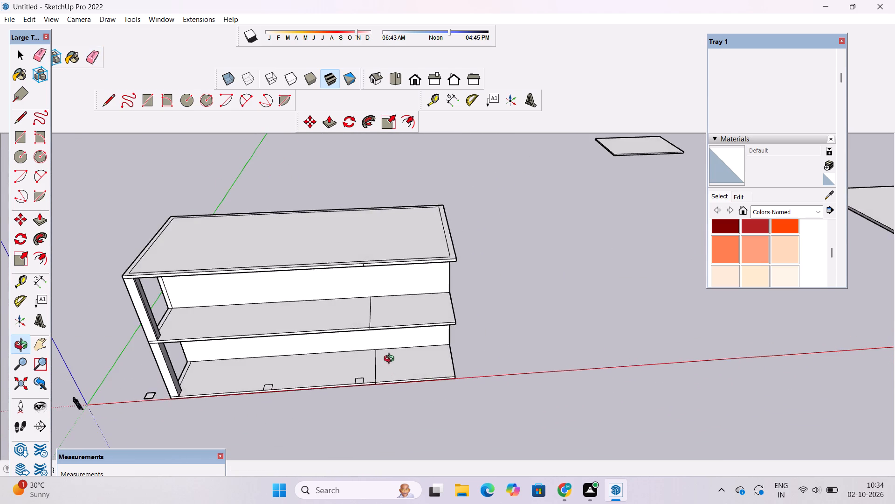
scroll(395, 338, up, 5)
shift+drag(395, 337, 386, 343)
drag(396, 363, 386, 325)
drag(401, 368, 395, 345)
scroll(395, 345, down, 4)
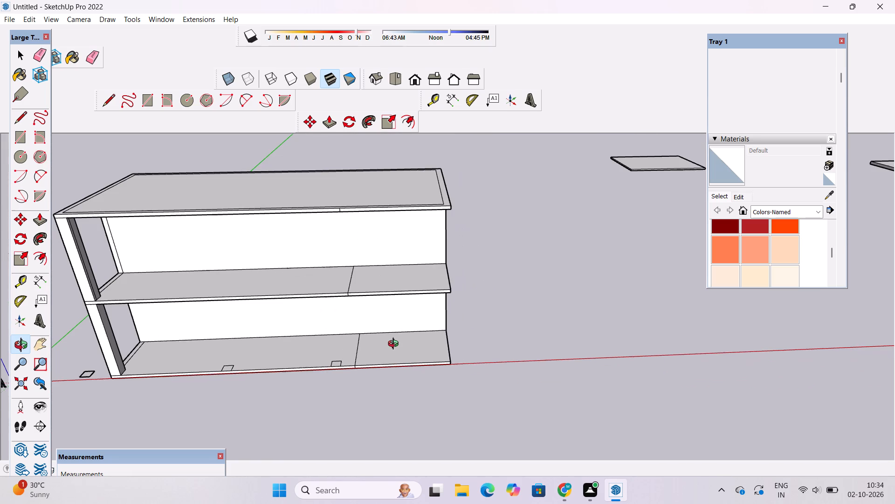
scroll(395, 345, down, 3)
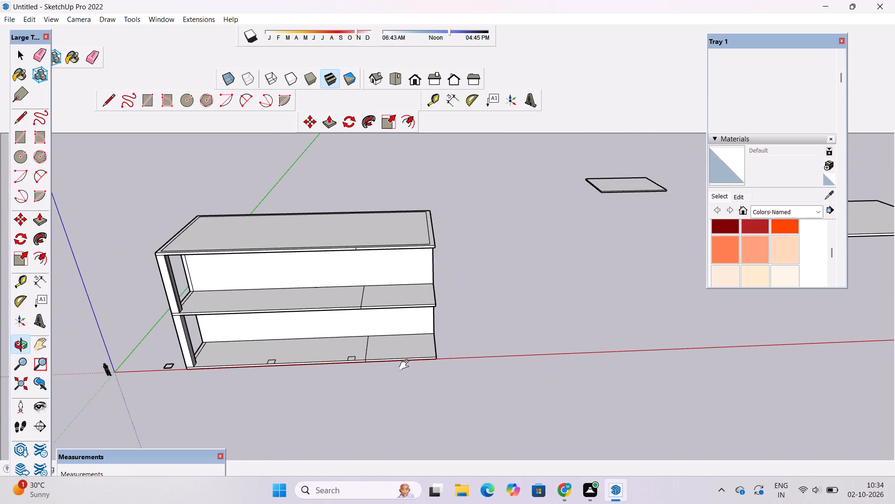
Push the front edge face of the ground slab's open-end section back 4.5' with Push/Pull.
shift+drag(406, 365, 410, 326)
scroll(411, 326, up, 2)
drag(412, 332, 403, 360)
scroll(398, 344, up, 4)
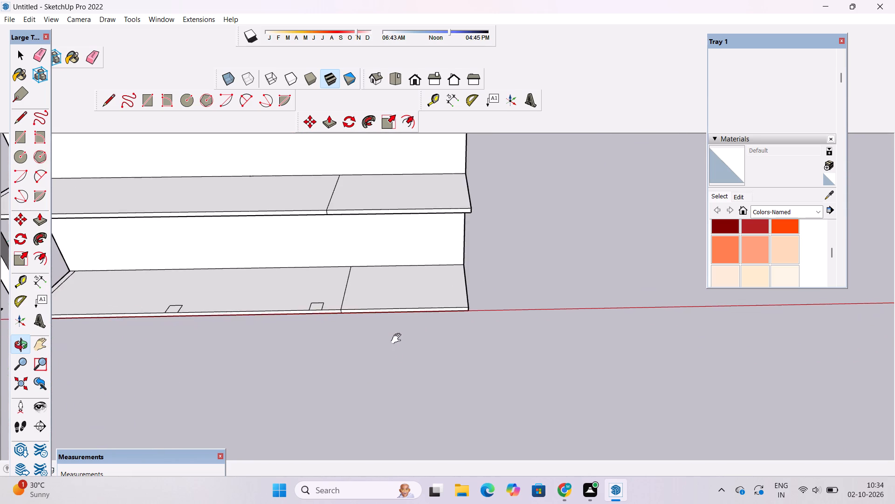
shift+drag(399, 338, 473, 375)
drag(473, 375, 440, 363)
shift+drag(440, 353, 444, 368)
scroll(440, 355, up, 2)
shift+drag(440, 353, 430, 374)
drag(429, 375, 441, 329)
scroll(445, 321, down, 4)
drag(445, 335, 460, 322)
shift+drag(461, 329, 433, 329)
drag(435, 344, 438, 350)
click(438, 357)
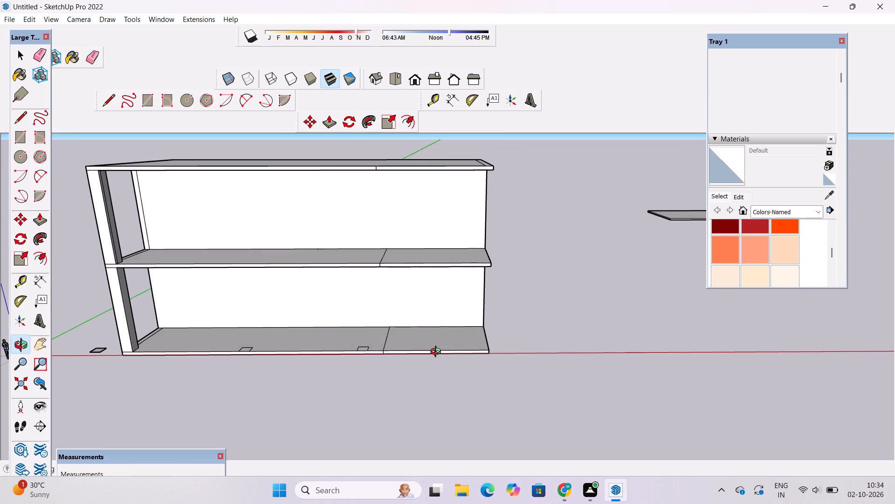
scroll(438, 353, up, 4)
shift+click(438, 351)
drag(434, 357, 408, 364)
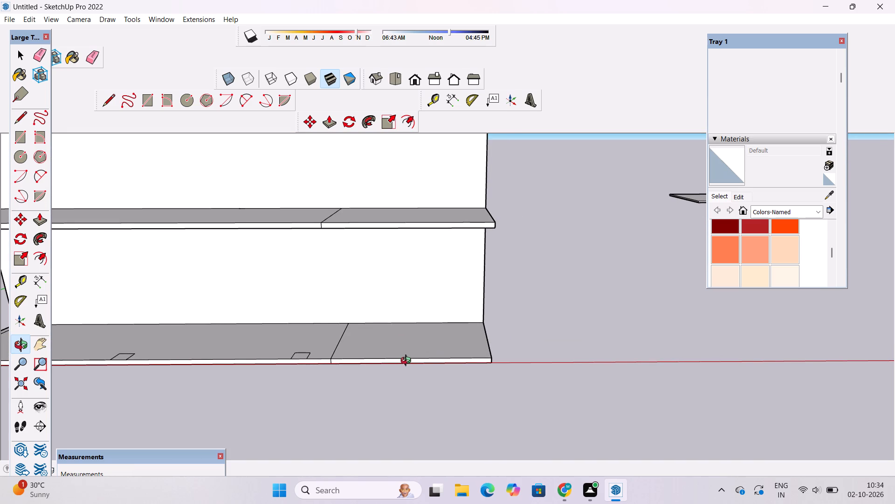
key(p)
scroll(408, 359, up, 2)
click(410, 359)
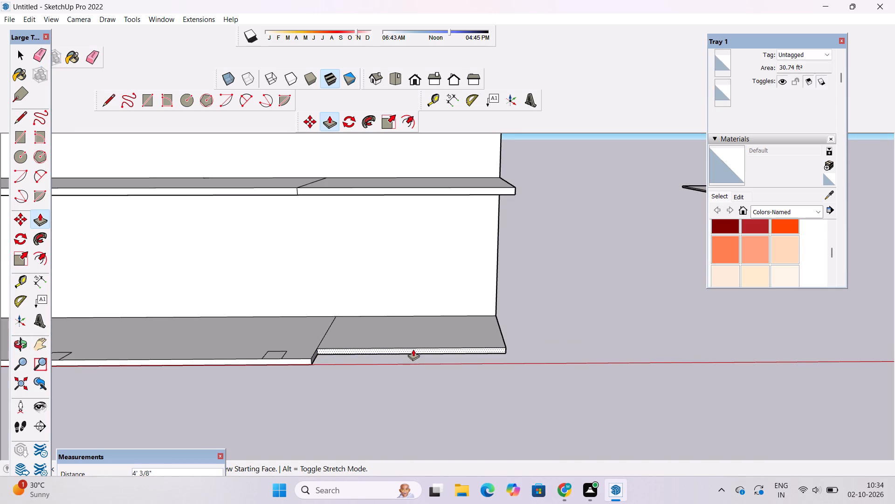
key(4)
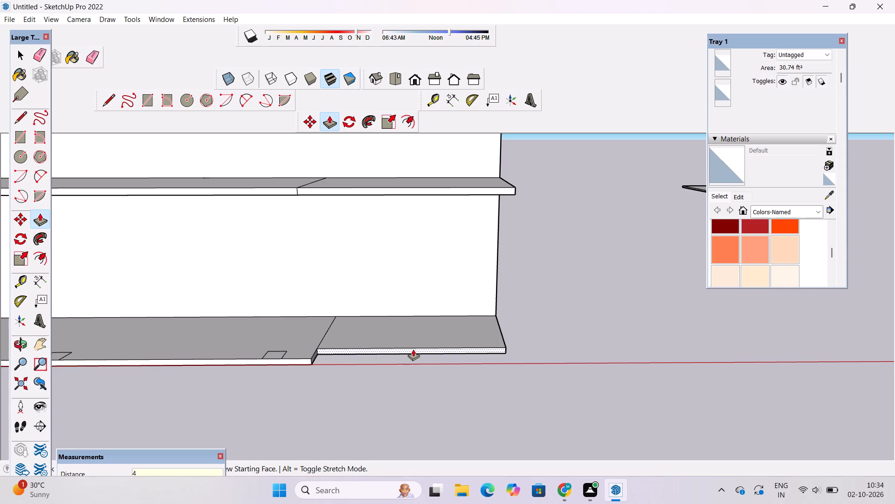
text(.5)
key(apostrophe)
key(Return)
scroll(421, 345, down, 2)
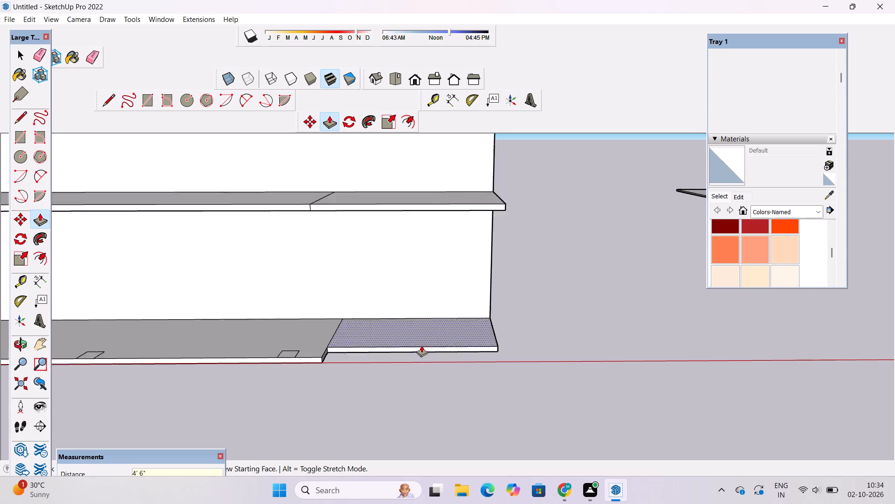
Push the front edge face of the middle slab's open-end section back 4' 6", aligned with the ground slab's recessed corner.
scroll(421, 345, down, 2)
key(o)
scroll(421, 345, down, 3)
drag(422, 343, 423, 431)
scroll(420, 355, up, 3)
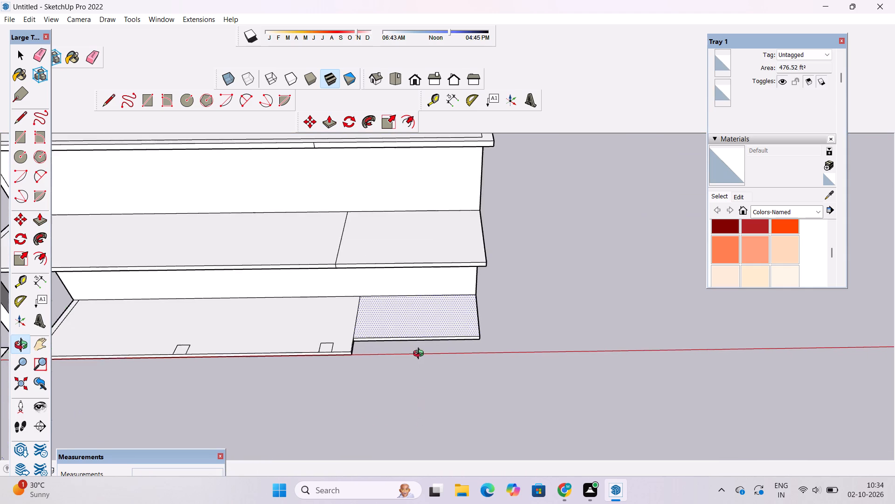
shift+drag(424, 348, 434, 413)
scroll(419, 381, up, 3)
drag(419, 379, 417, 384)
drag(415, 385, 413, 359)
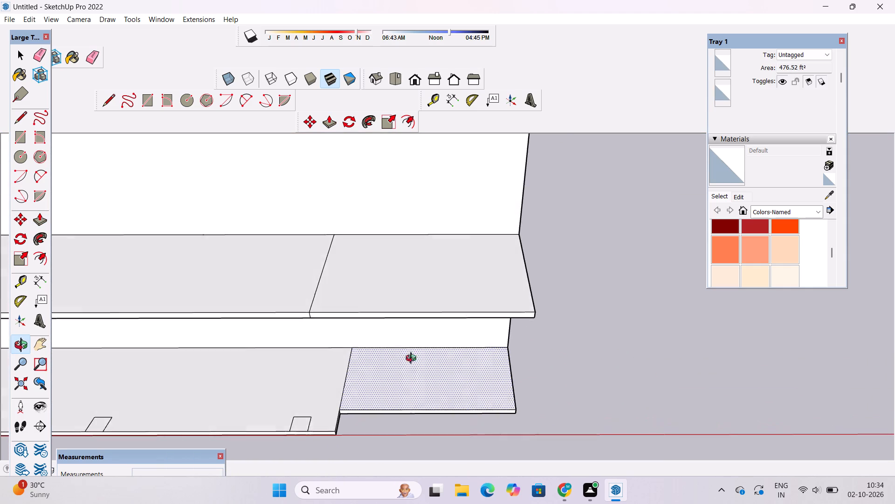
drag(413, 359, 413, 350)
shift+drag(410, 343, 399, 361)
drag(393, 370, 393, 364)
drag(393, 364, 392, 357)
shift+scroll(392, 356, down, 3)
shift+drag(392, 356, 382, 366)
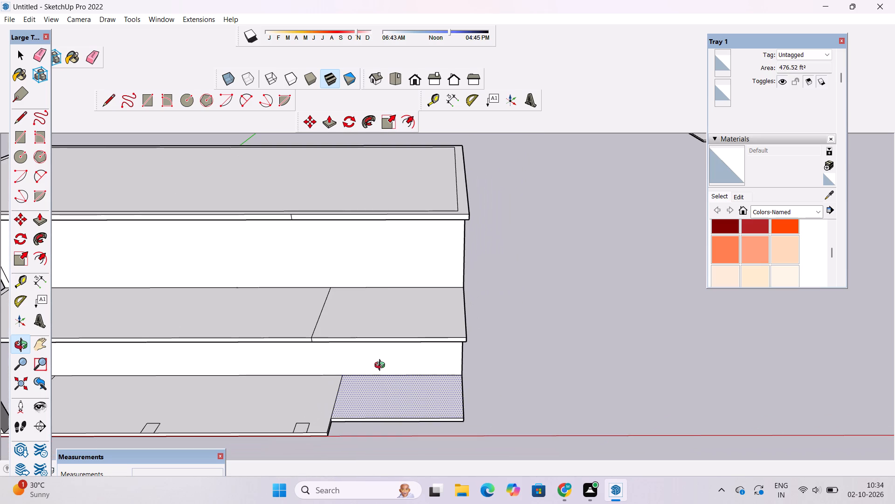
key(space)
click(402, 340)
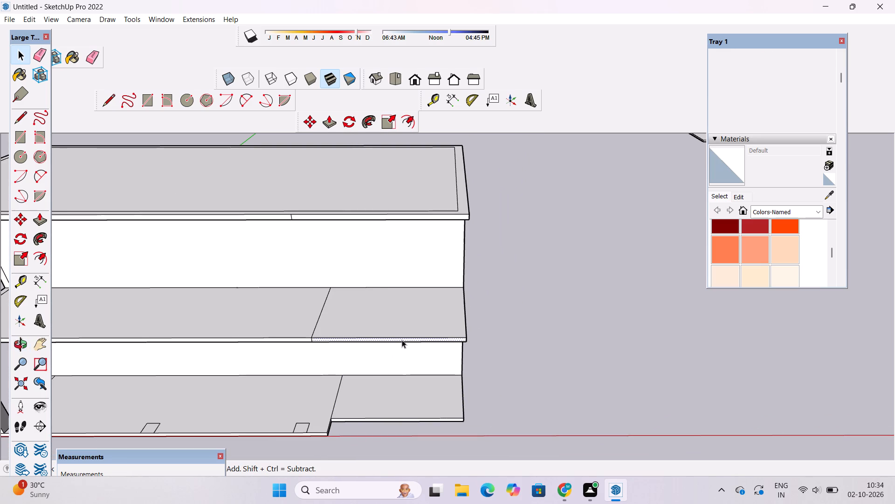
key(p)
click(402, 340)
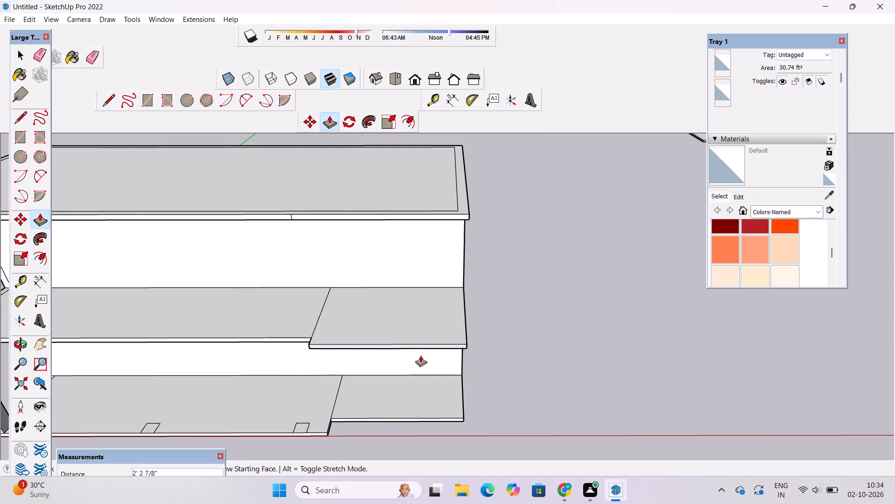
scroll(497, 395, up, 2)
key(o)
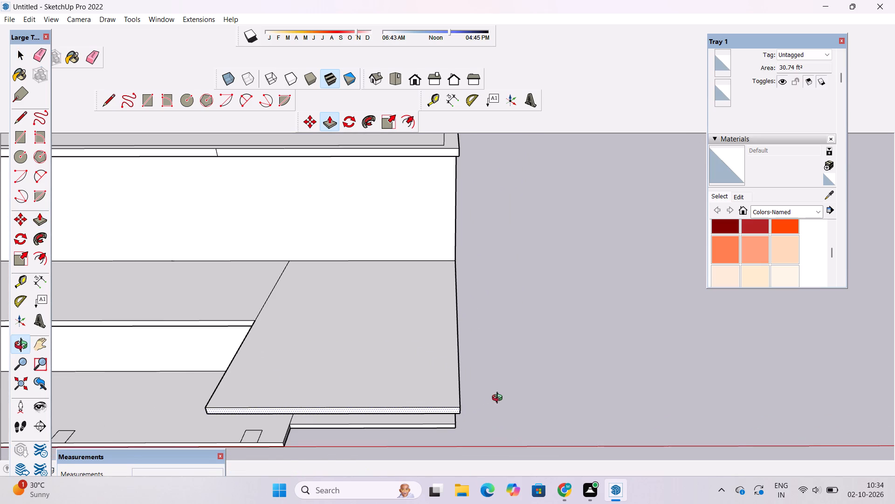
drag(499, 400, 443, 381)
scroll(441, 381, down, 2)
shift+drag(436, 385, 425, 343)
click(420, 349)
scroll(407, 346, up, 2)
shift+drag(407, 346, 406, 367)
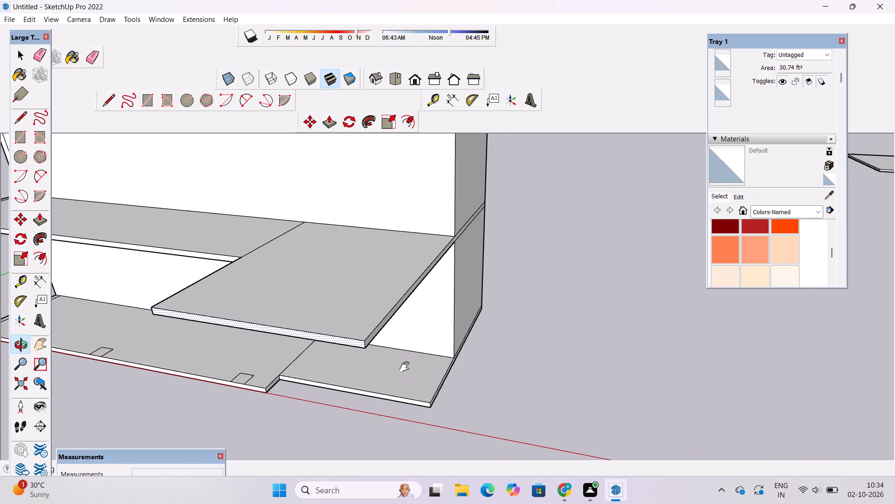
drag(406, 367, 399, 368)
scroll(397, 359, up, 3)
shift+drag(399, 353, 397, 357)
key(p)
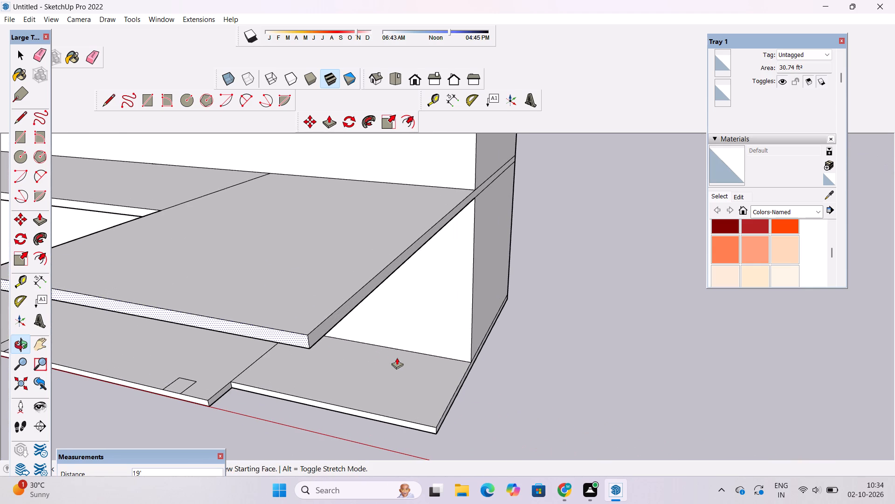
click(437, 426)
Push the roof's front edge face beyond its dividing mark back 1' 6", aligned with the middle slab's recessed corner.
scroll(428, 436, down, 11)
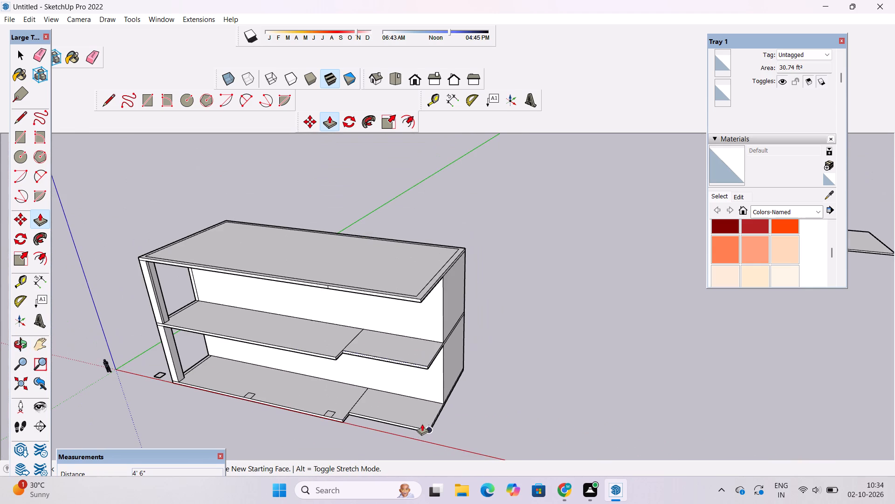
scroll(401, 323, up, 3)
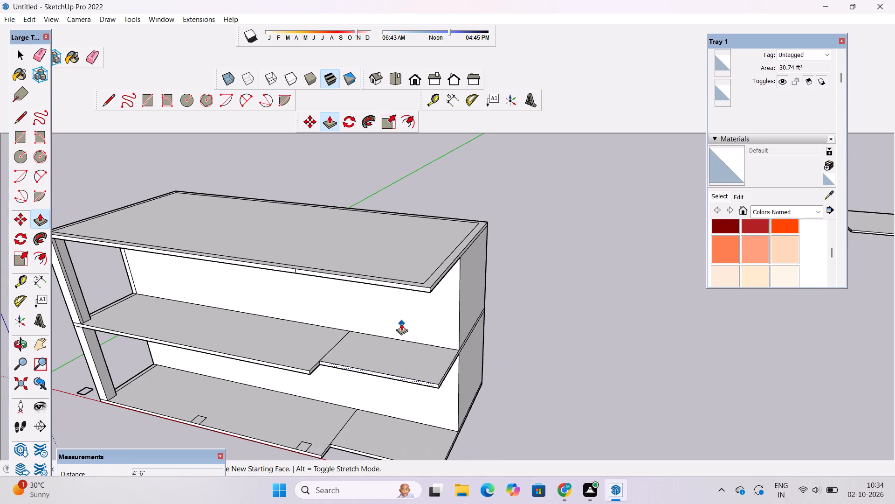
key(space)
scroll(423, 289, up, 3)
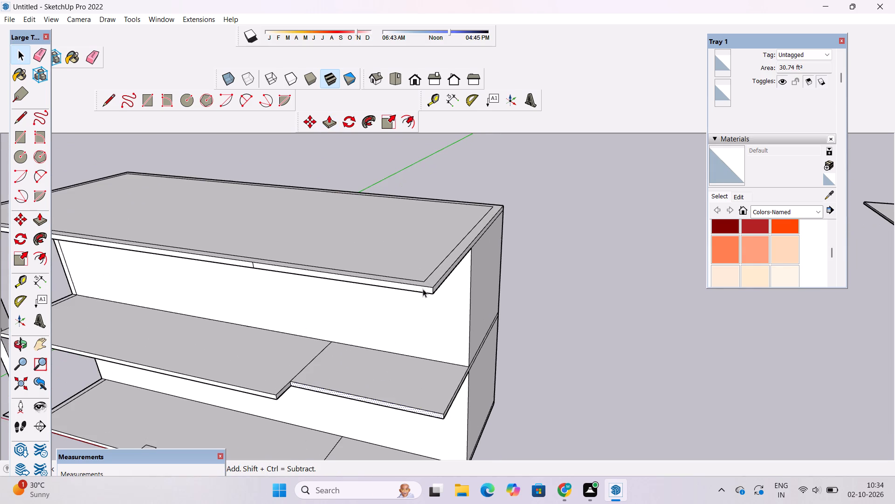
click(423, 289)
key(p)
click(423, 289)
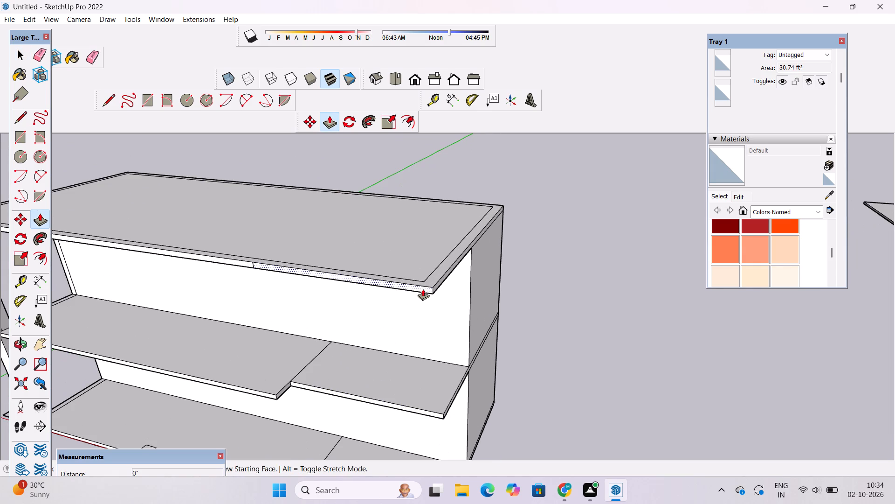
click(440, 413)
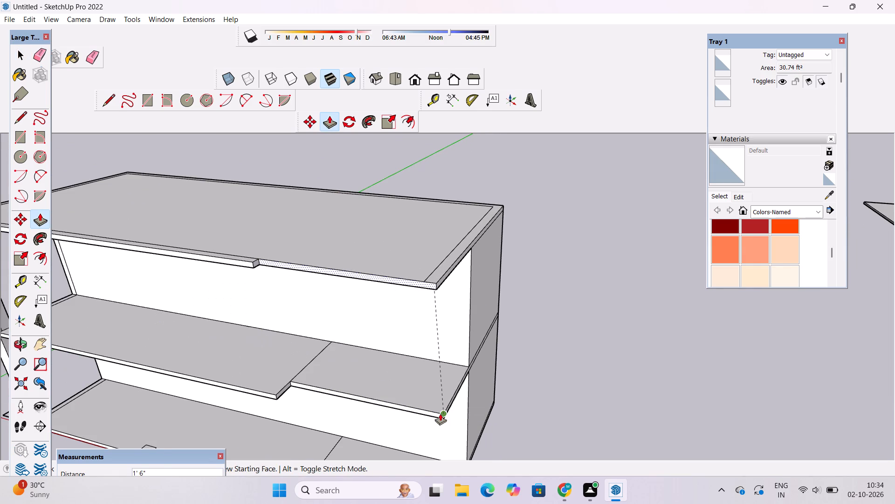
Examine the building from the open-end corner, above and near eye level, checking the recessed sections of all three slabs.
key(o)
scroll(440, 408, down, 5)
scroll(362, 350, up, 2)
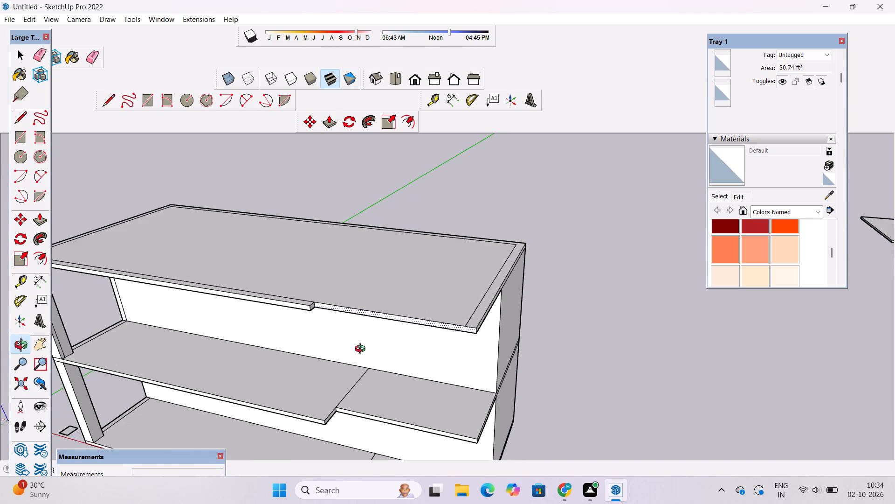
scroll(362, 350, up, 2)
scroll(362, 350, down, 4)
drag(492, 328, 395, 451)
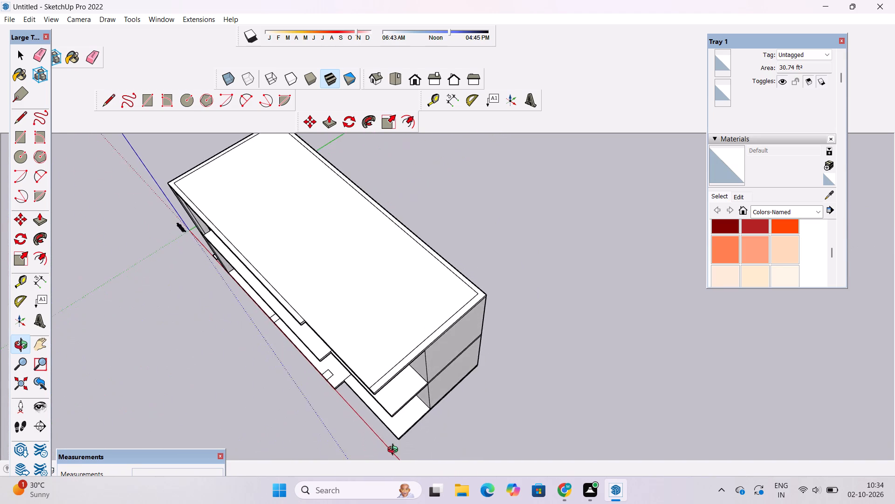
drag(395, 451, 401, 472)
scroll(408, 400, down, 5)
drag(324, 434, 410, 361)
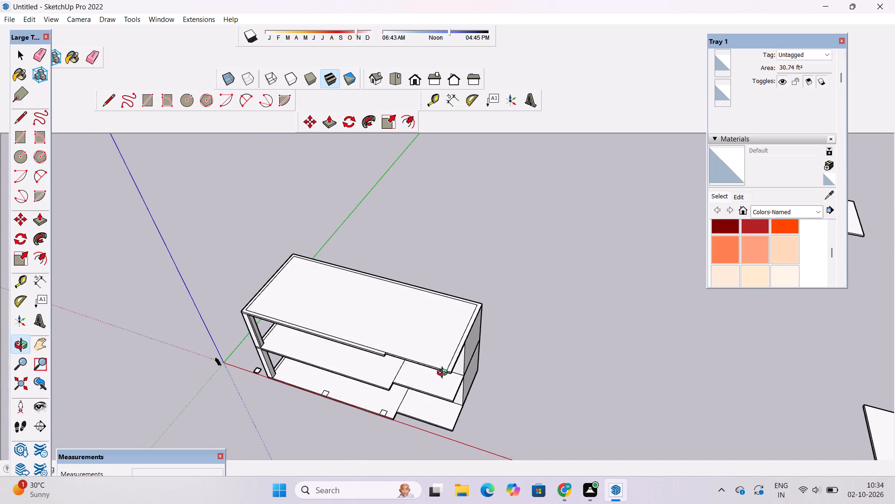
scroll(442, 378, up, 4)
drag(474, 378, 357, 369)
scroll(357, 369, up, 3)
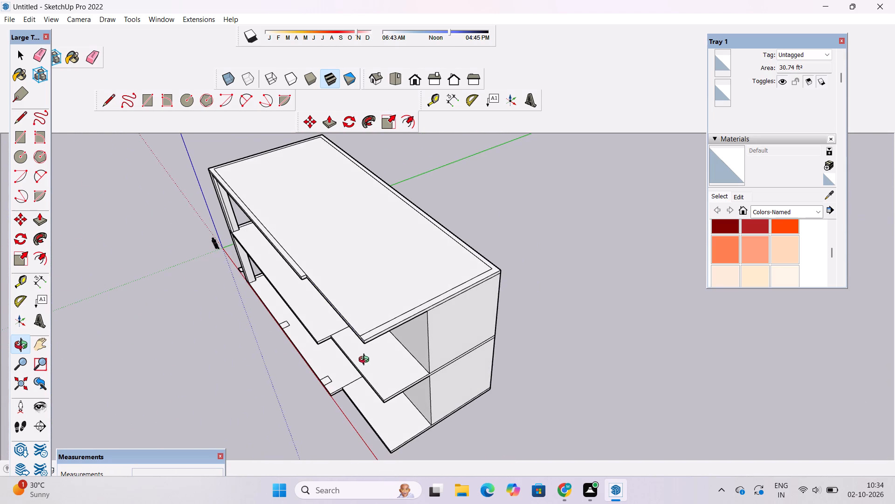
shift+drag(366, 361, 368, 399)
scroll(372, 387, up, 5)
scroll(372, 387, down, 4)
drag(376, 384, 455, 294)
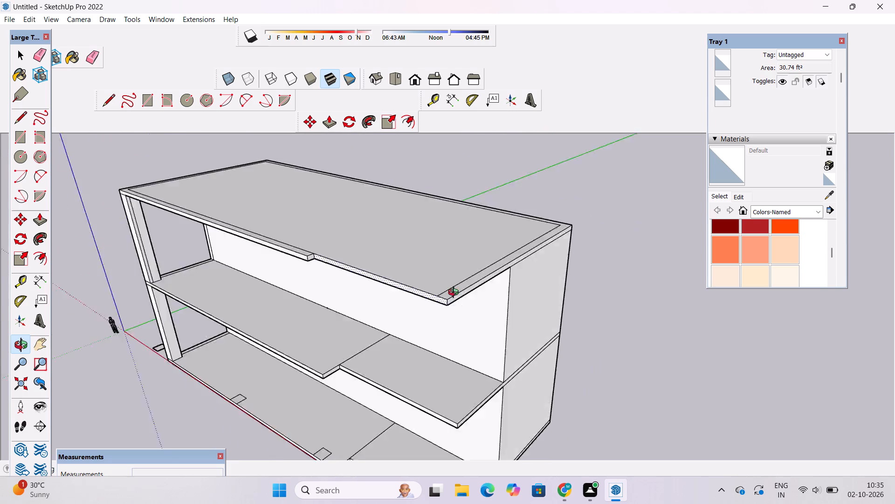
drag(455, 294, 464, 280)
scroll(473, 271, down, 3)
drag(473, 276, 461, 428)
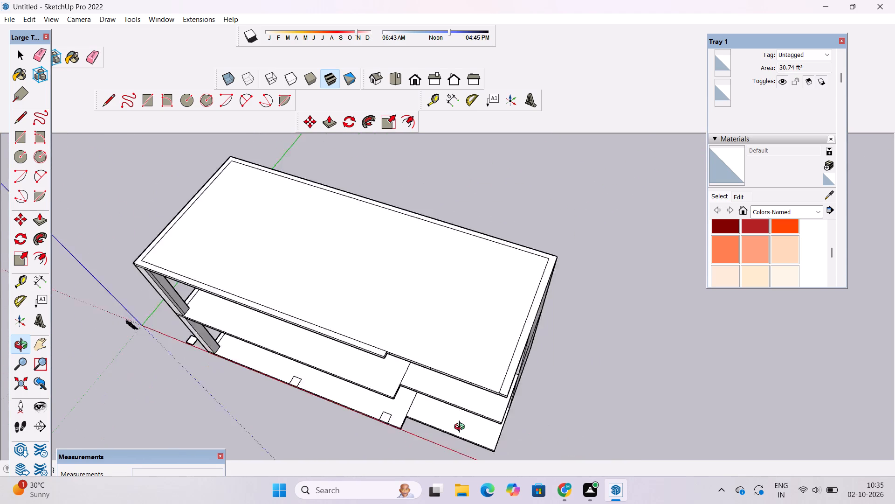
drag(461, 428, 394, 412)
scroll(377, 398, down, 6)
drag(404, 421, 442, 307)
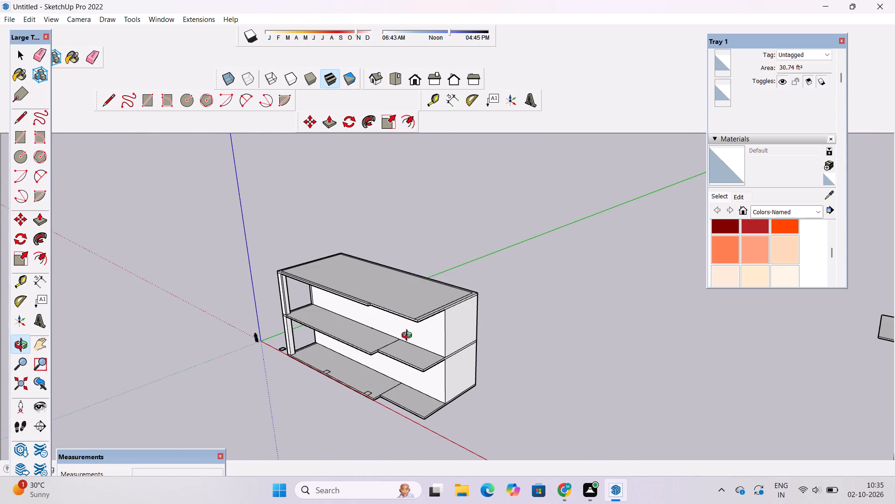
scroll(409, 336, up, 3)
scroll(409, 336, down, 4)
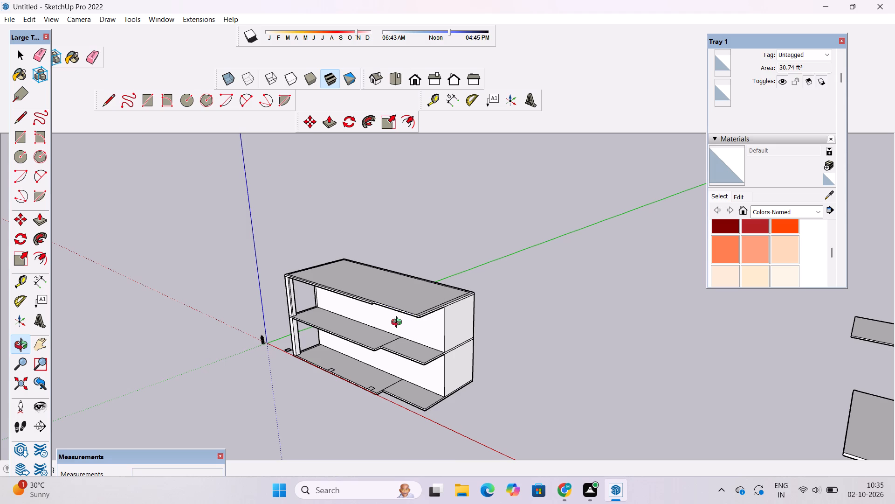
shift+drag(399, 323, 401, 348)
scroll(411, 333, up, 3)
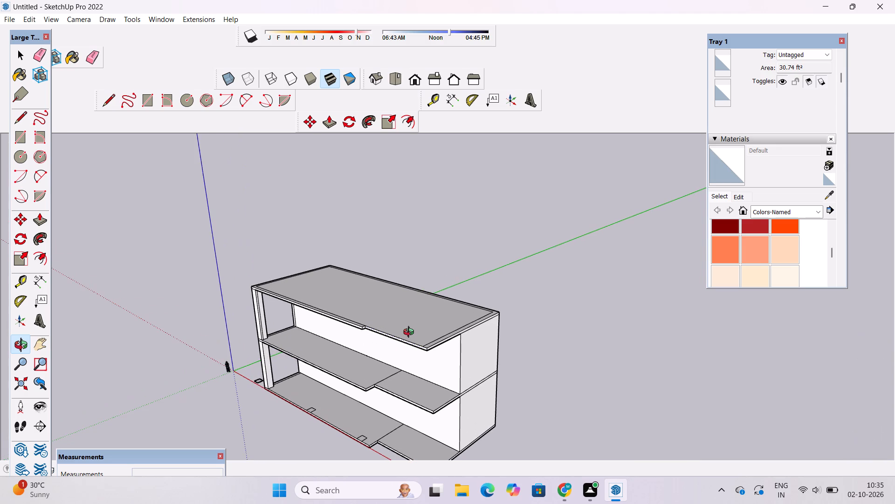
scroll(411, 333, down, 5)
drag(411, 333, 425, 433)
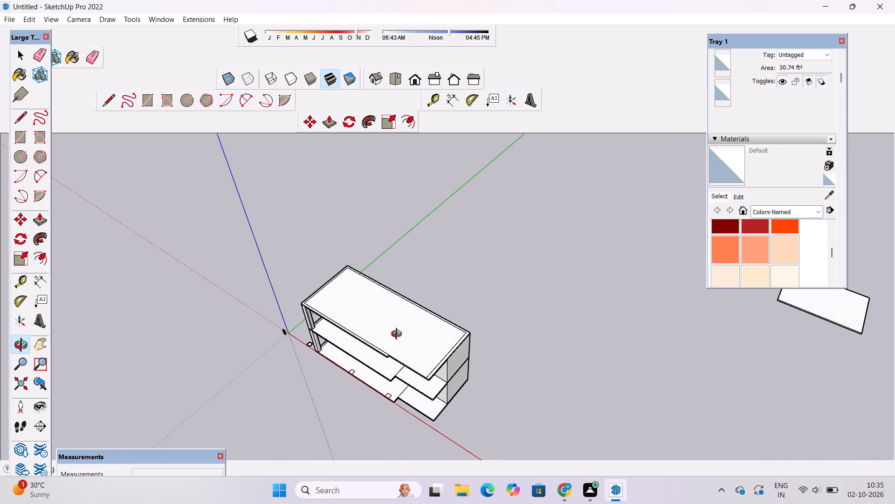
scroll(398, 333, up, 9)
drag(398, 405, 449, 272)
shift+drag(445, 277, 477, 287)
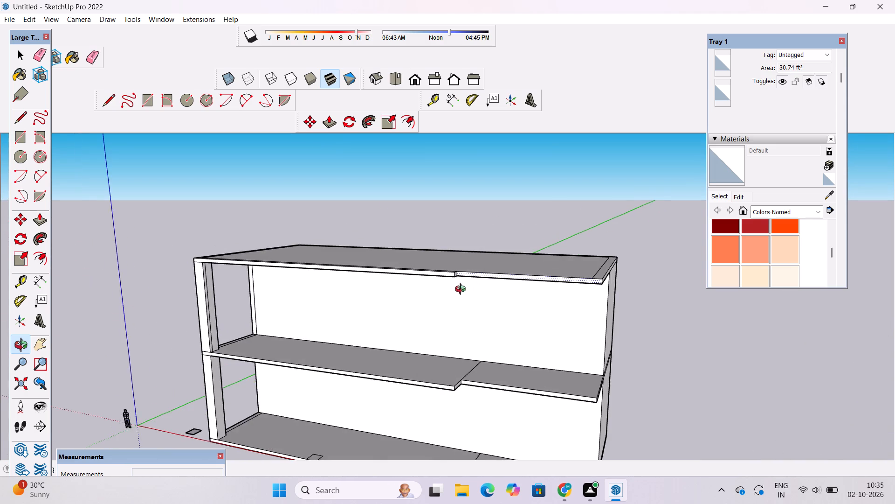
Examine the building from above the front, comparing how the roof, middle and ground slab setbacks line up.
scroll(460, 292, down, 4)
drag(413, 275, 503, 295)
scroll(503, 300, down, 5)
drag(501, 300, 511, 397)
scroll(458, 290, up, 3)
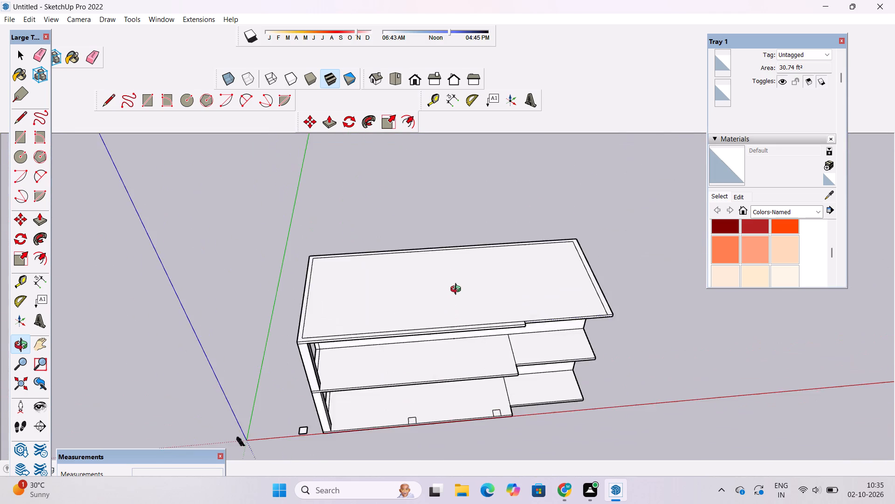
scroll(458, 290, up, 6)
shift+drag(460, 288, 438, 312)
scroll(438, 312, down, 5)
drag(458, 347, 443, 390)
scroll(421, 357, up, 4)
drag(410, 376, 417, 344)
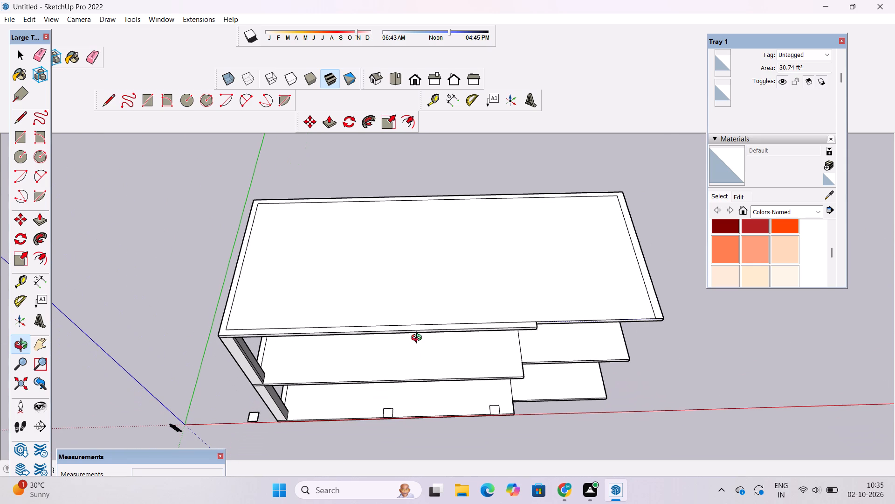
scroll(419, 339, down, 3)
scroll(428, 329, up, 4)
shift+drag(440, 318, 417, 325)
scroll(417, 325, down, 3)
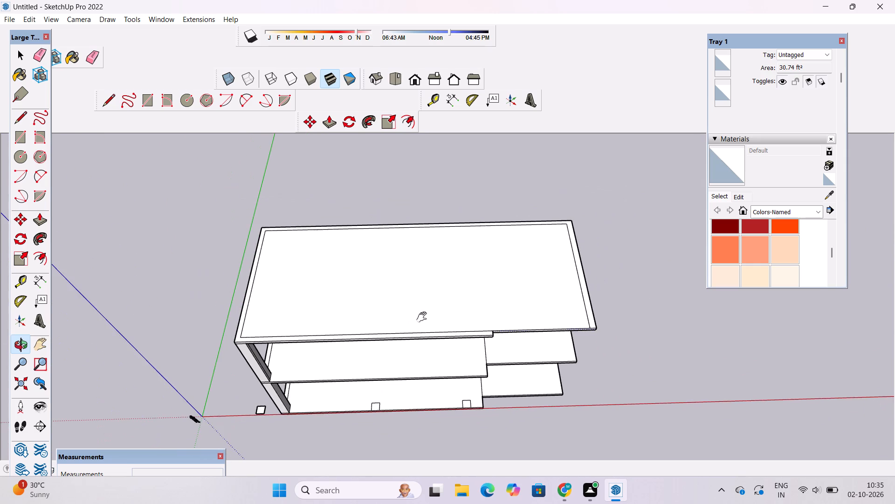
shift+click(424, 317)
drag(424, 328, 424, 318)
scroll(417, 337, up, 3)
shift+drag(412, 337, 435, 329)
drag(430, 333, 422, 336)
scroll(422, 336, up, 3)
shift+drag(422, 335, 373, 340)
scroll(373, 340, down, 6)
drag(491, 351, 438, 355)
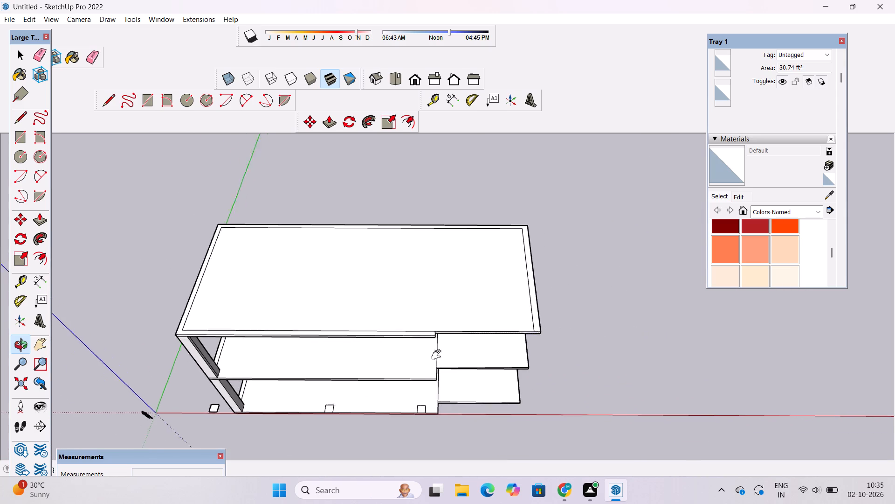
Extrude the front edge face of the ground slab's recessed open-end section outward 1' 6", leaving a separate strip along the front.
drag(438, 355, 420, 360)
scroll(421, 357, up, 6)
drag(425, 376, 422, 367)
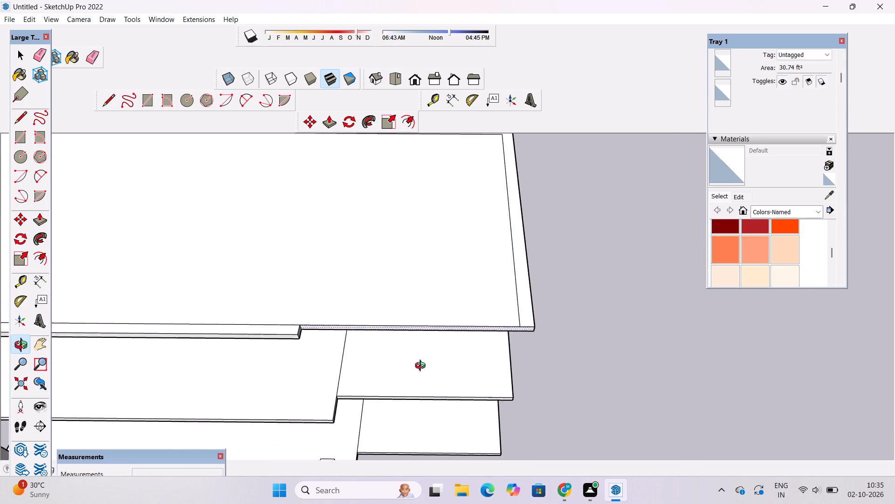
drag(422, 367, 415, 315)
scroll(407, 316, down, 5)
shift+drag(407, 316, 403, 329)
shift+drag(399, 364, 396, 296)
scroll(404, 378, up, 3)
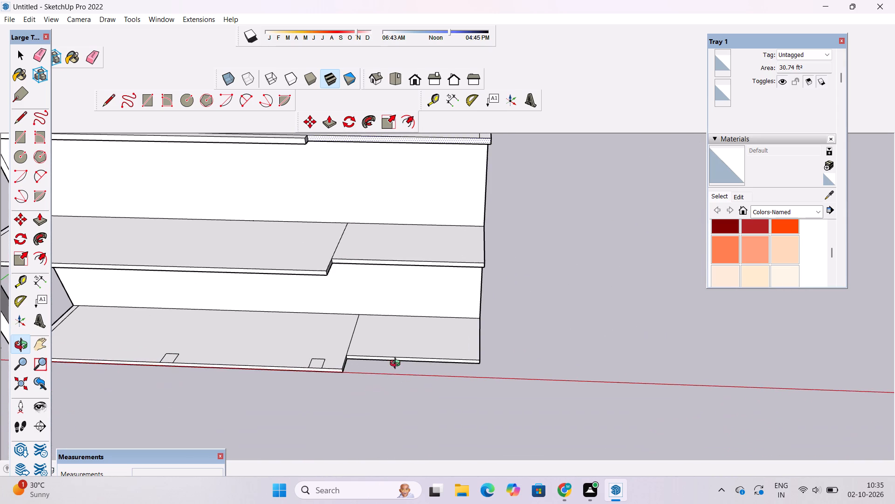
drag(396, 361, 394, 421)
scroll(392, 362, up, 2)
shift+drag(392, 361, 392, 371)
scroll(391, 369, up, 2)
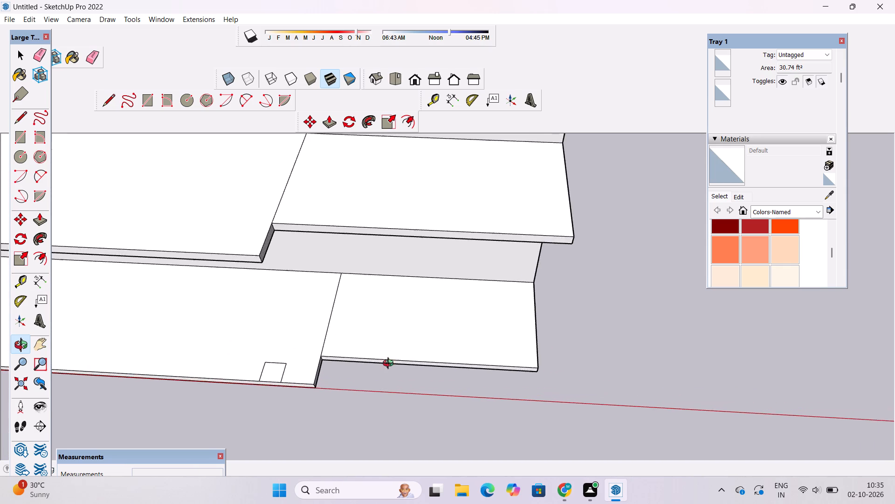
scroll(390, 364, up, 3)
shift+drag(391, 357, 379, 361)
key(p)
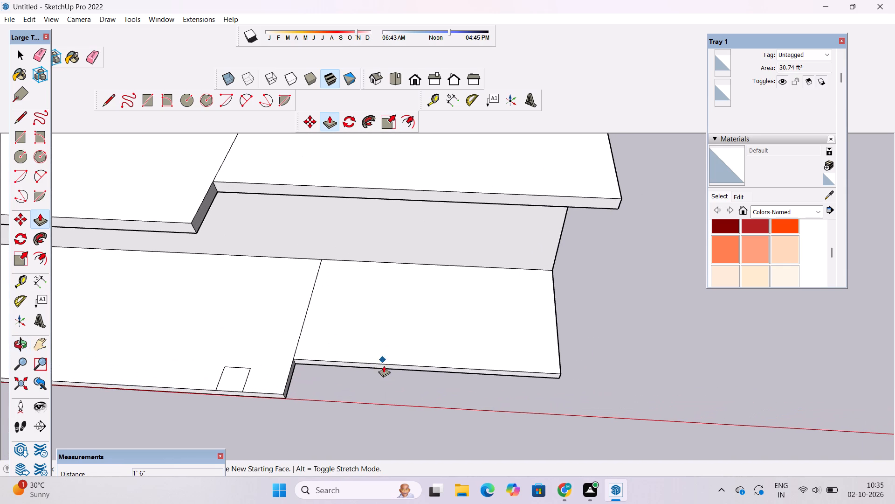
key(space)
scroll(390, 365, up, 8)
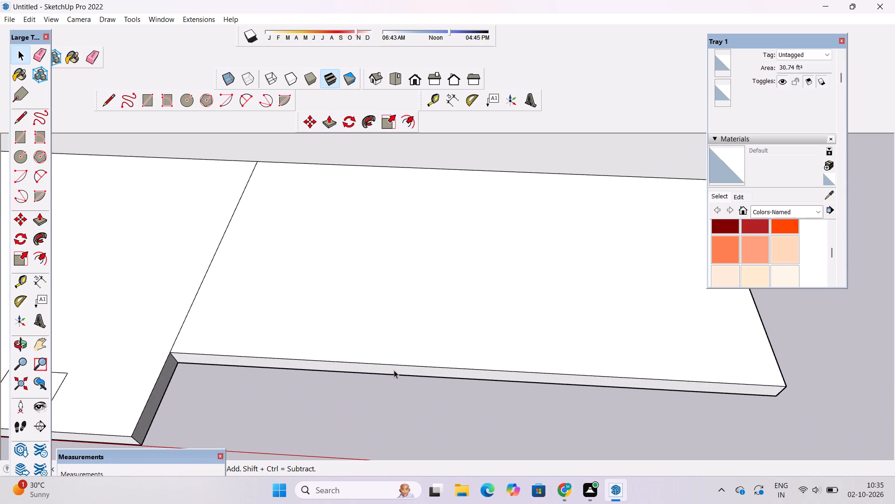
click(396, 369)
key(p)
scroll(392, 360, down, 4)
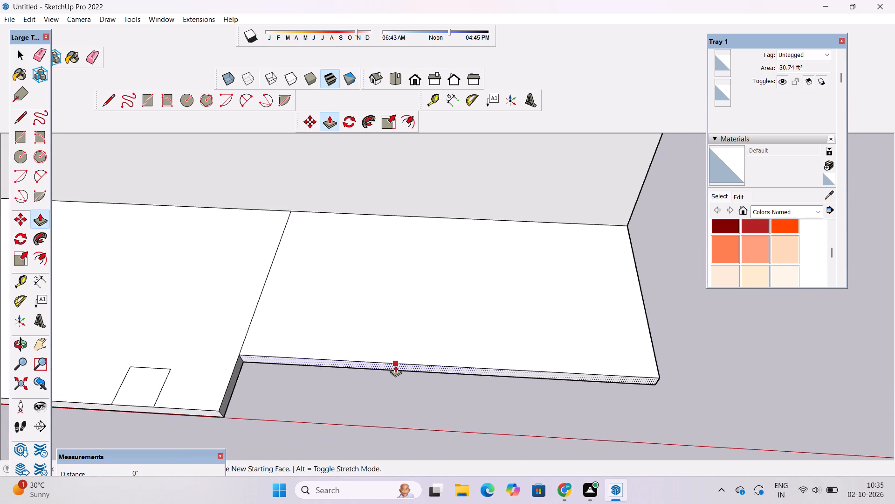
click(395, 365)
scroll(395, 371, down, 5)
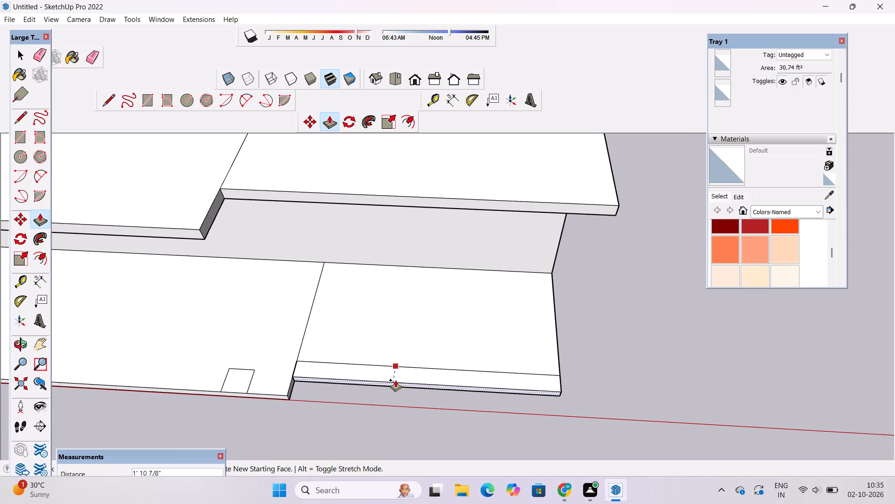
text(1.)
text(5')
key(Return)
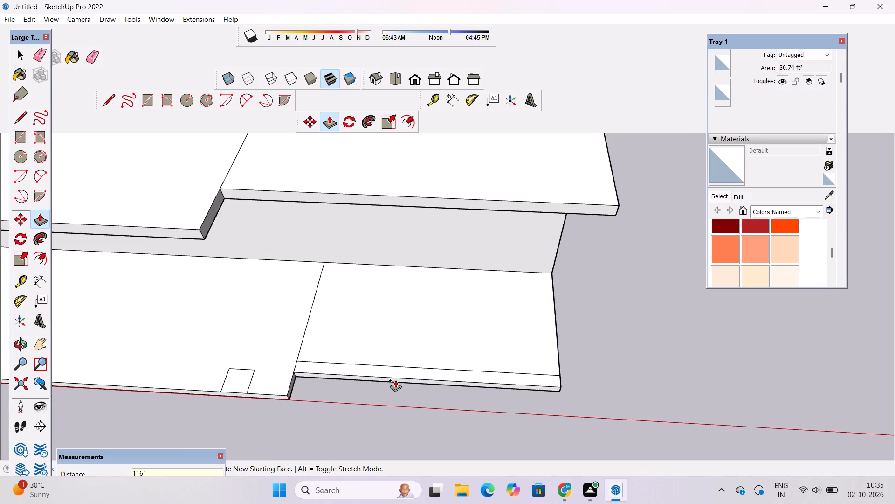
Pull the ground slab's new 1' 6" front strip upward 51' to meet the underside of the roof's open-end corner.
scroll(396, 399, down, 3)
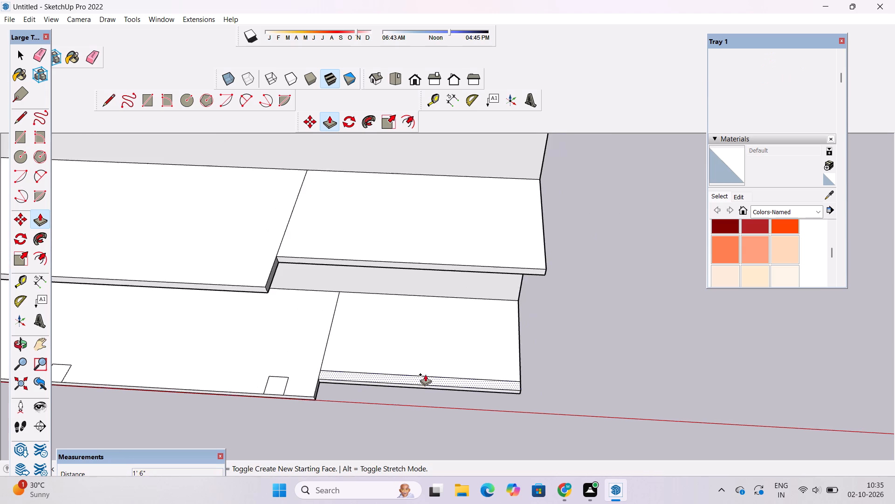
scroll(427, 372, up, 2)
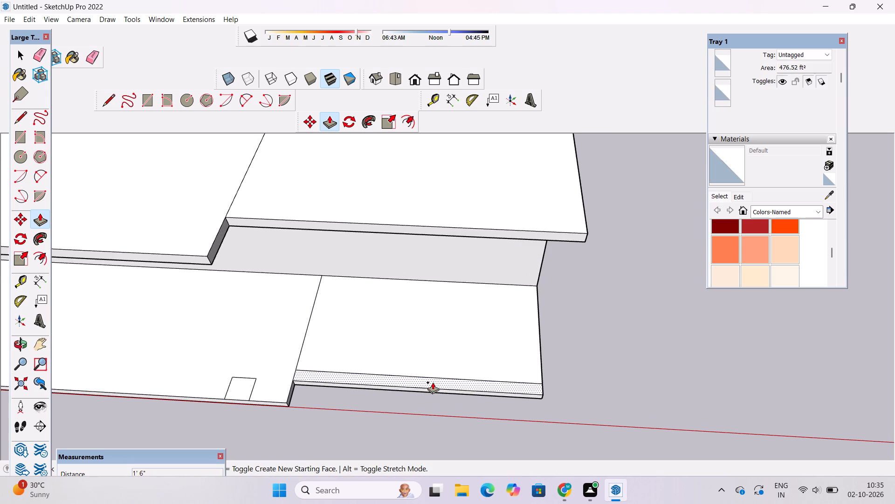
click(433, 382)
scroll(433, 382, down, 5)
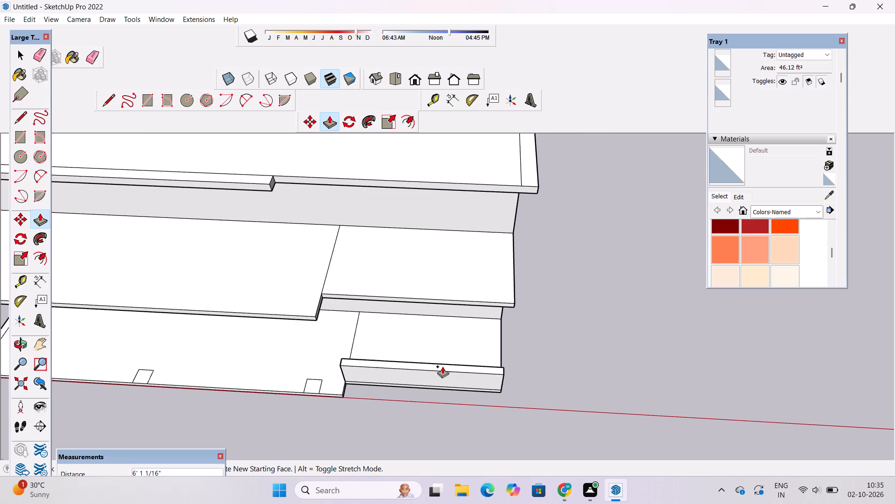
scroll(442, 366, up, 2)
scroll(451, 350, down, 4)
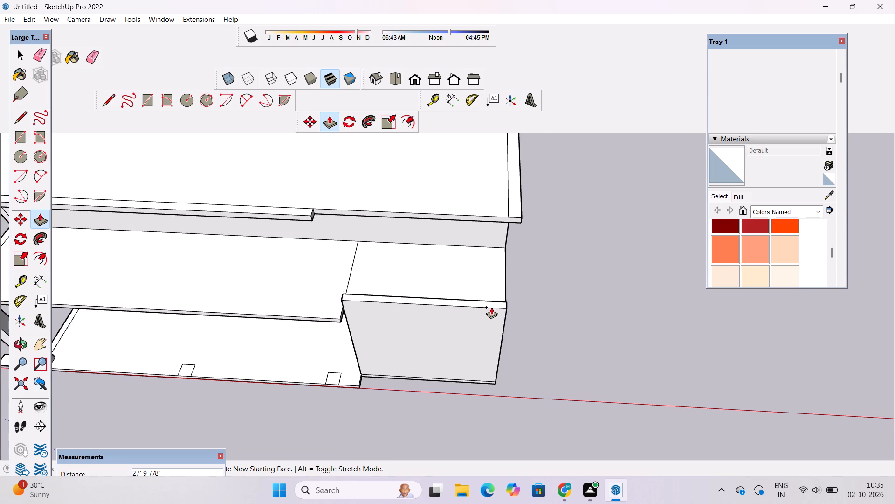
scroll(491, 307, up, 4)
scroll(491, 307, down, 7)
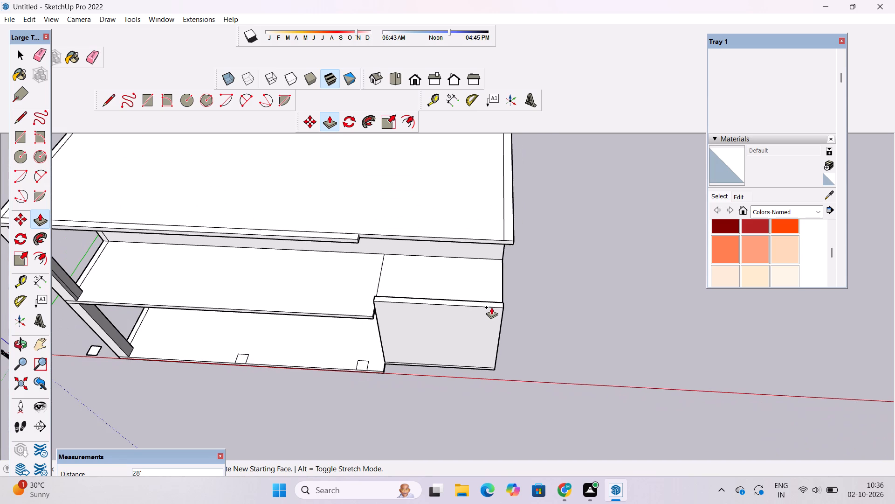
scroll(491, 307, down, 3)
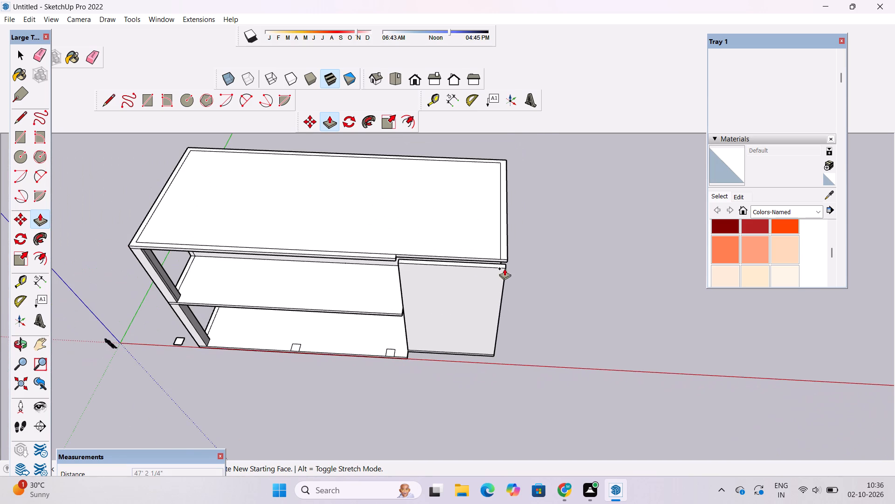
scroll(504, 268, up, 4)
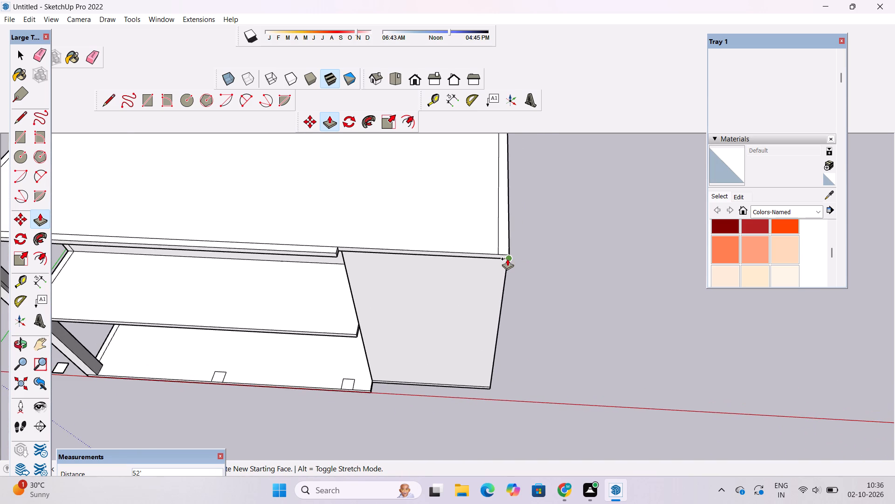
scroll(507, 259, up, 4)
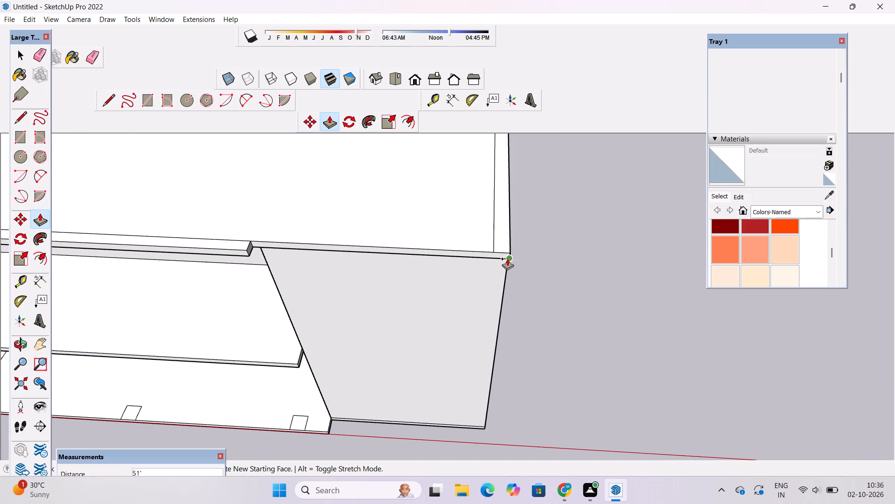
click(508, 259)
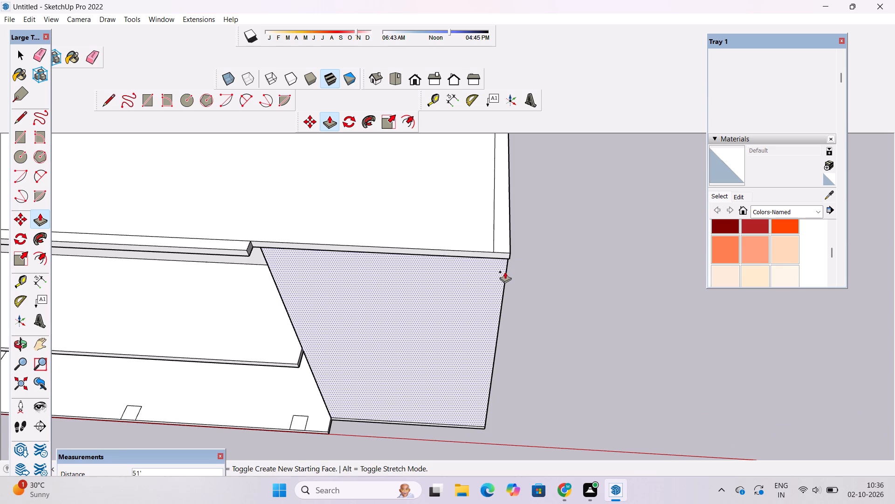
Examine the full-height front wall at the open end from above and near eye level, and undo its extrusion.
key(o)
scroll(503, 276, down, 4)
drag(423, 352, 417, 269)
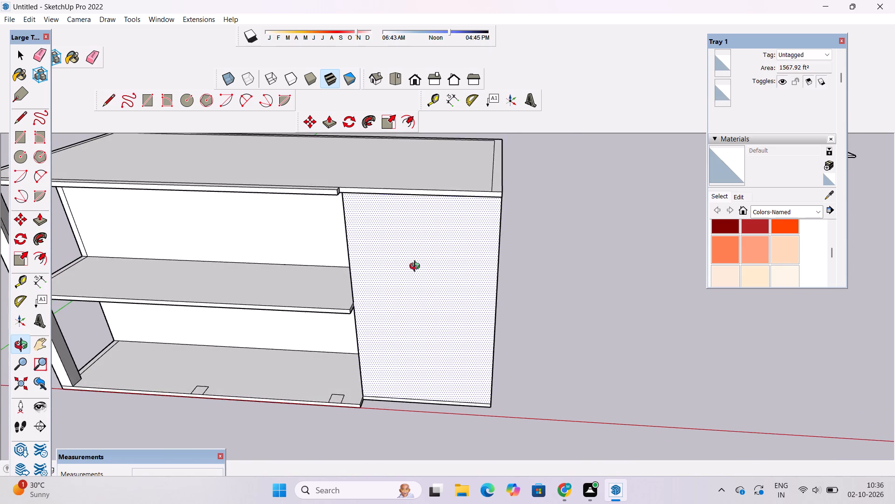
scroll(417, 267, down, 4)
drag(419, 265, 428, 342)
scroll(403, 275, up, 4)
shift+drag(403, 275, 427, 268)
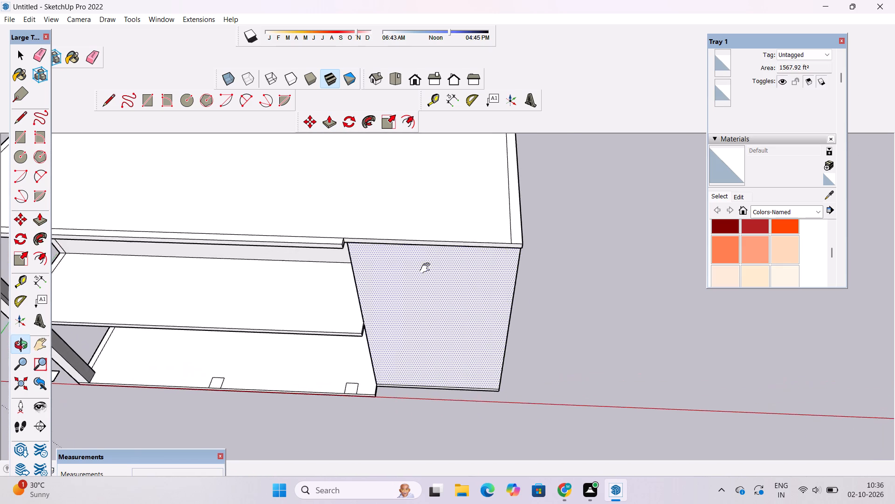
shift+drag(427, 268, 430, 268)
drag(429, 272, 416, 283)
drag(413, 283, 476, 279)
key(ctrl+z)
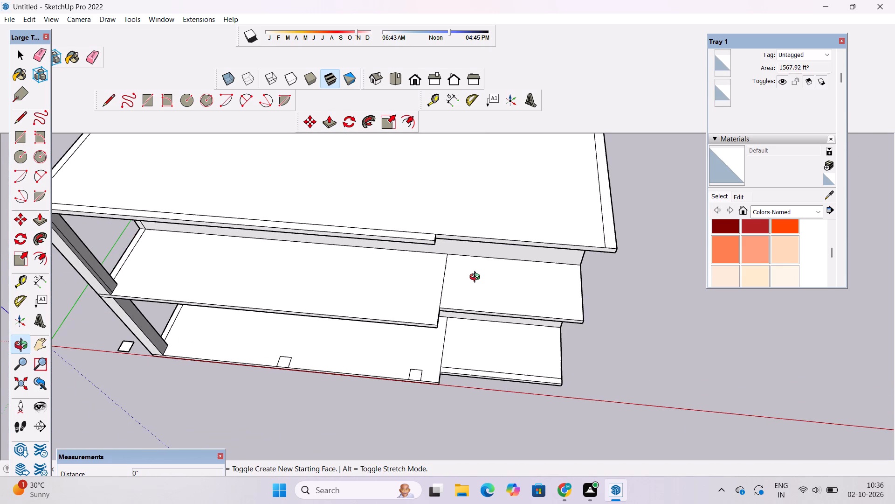
Pull the small end face at the roof's front step about 30' 9" along the recessed edge to the open-end corner.
drag(471, 342, 480, 364)
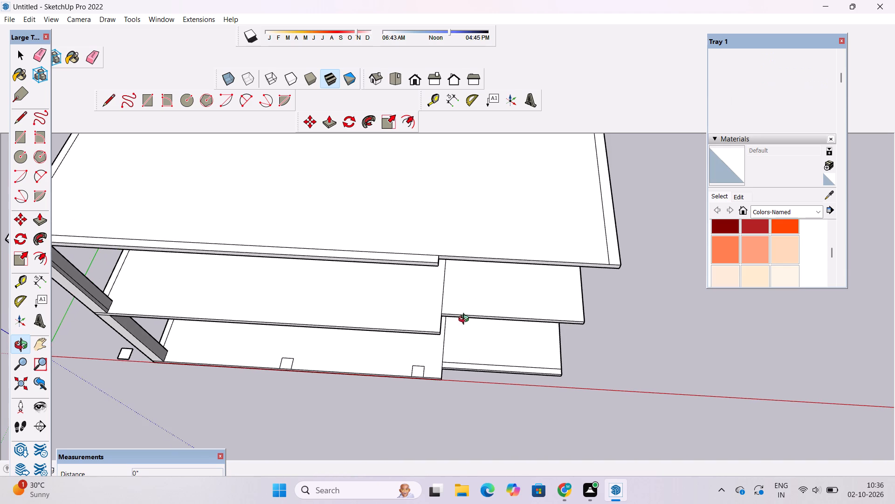
shift+drag(466, 316, 448, 315)
drag(457, 329, 459, 259)
shift+drag(459, 259, 440, 329)
scroll(485, 278, up, 3)
drag(538, 295, 448, 271)
scroll(430, 273, up, 3)
shift+drag(430, 273, 411, 301)
click(410, 301)
key(p)
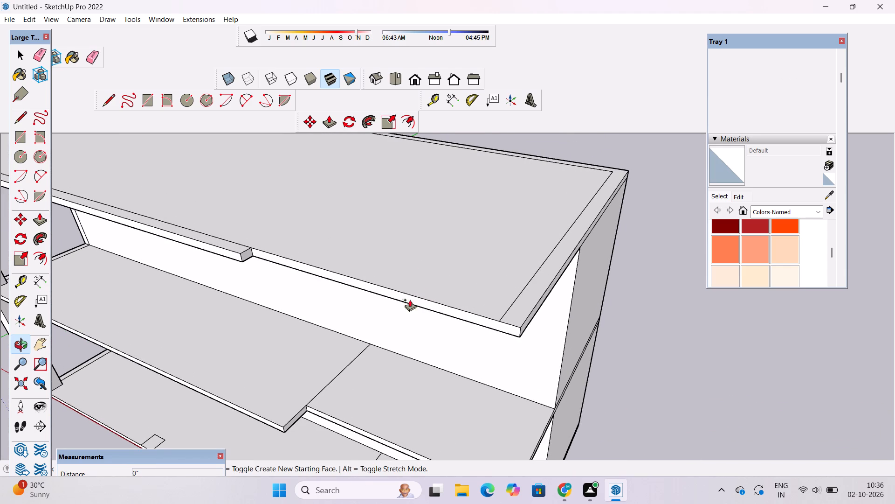
scroll(260, 261, up, 3)
click(243, 249)
scroll(274, 255, down, 3)
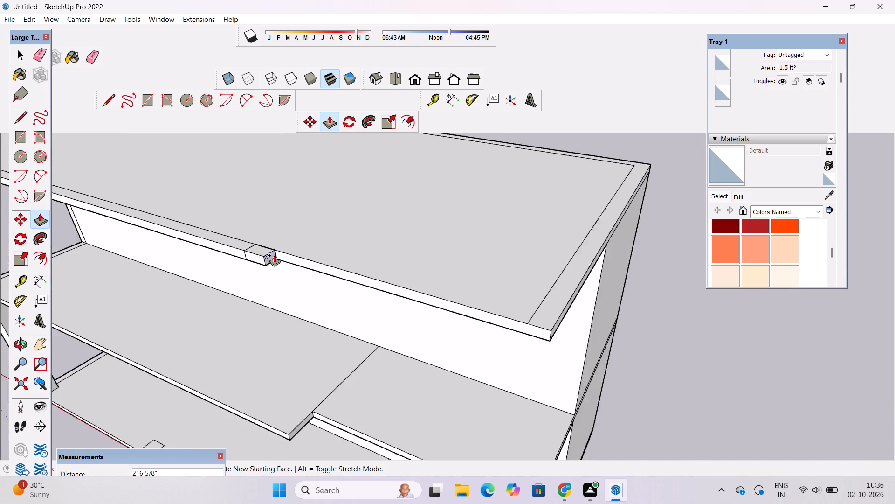
scroll(274, 255, down, 7)
click(436, 298)
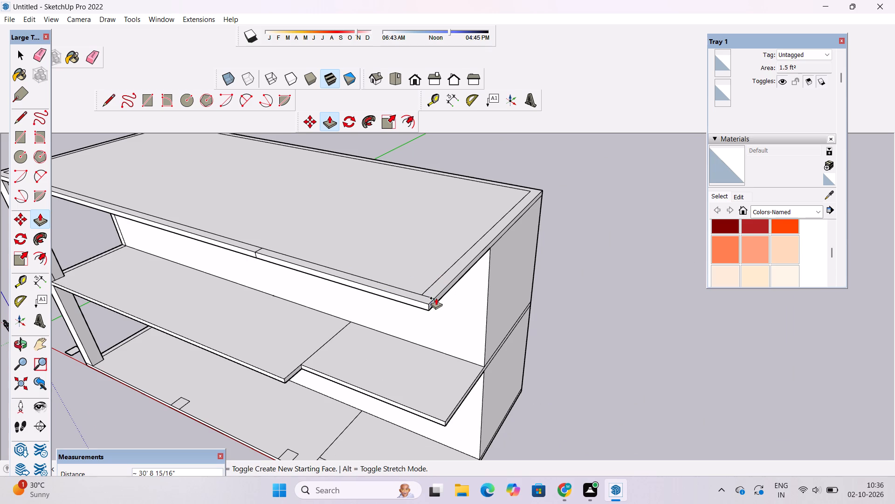
Examine the roof's filled front edge and the seam at its former step from above, eye level and underneath.
key(o)
scroll(335, 298, up, 3)
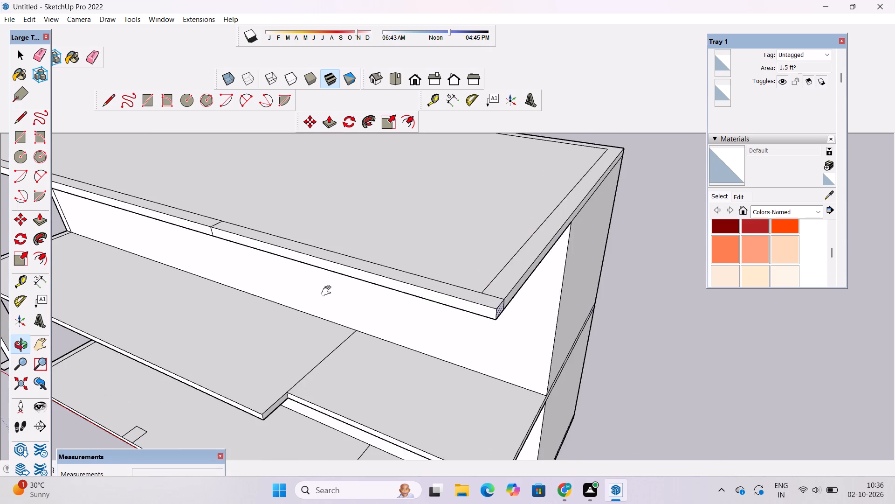
shift+drag(328, 291, 479, 311)
scroll(451, 308, down, 5)
drag(443, 315, 482, 193)
shift+drag(484, 188, 484, 299)
scroll(484, 300, up, 2)
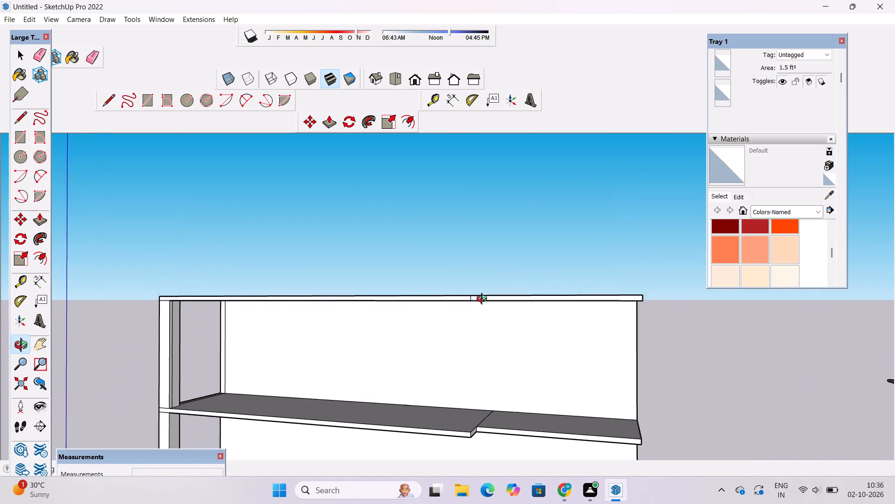
scroll(484, 300, up, 7)
drag(473, 319, 472, 274)
drag(472, 273, 483, 315)
scroll(475, 289, up, 2)
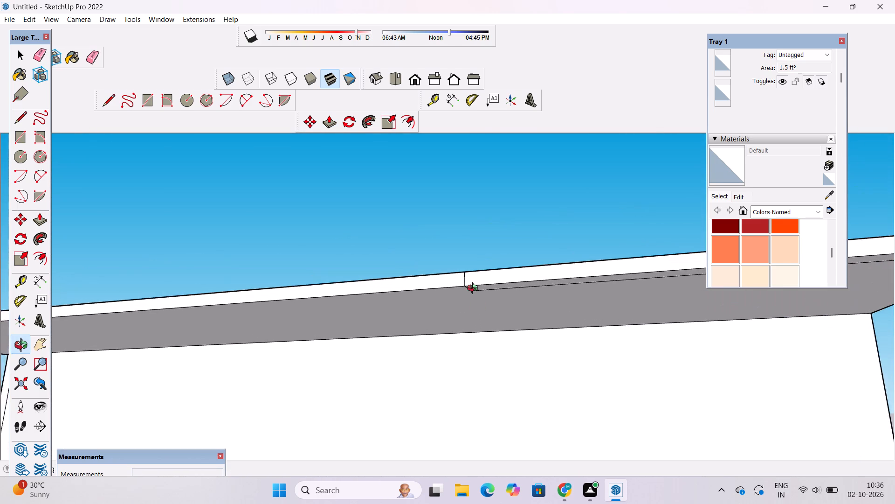
drag(475, 289, 502, 368)
scroll(488, 330, down, 5)
drag(482, 324, 513, 399)
scroll(514, 378, down, 4)
shift+drag(539, 366, 490, 354)
scroll(490, 354, down, 2)
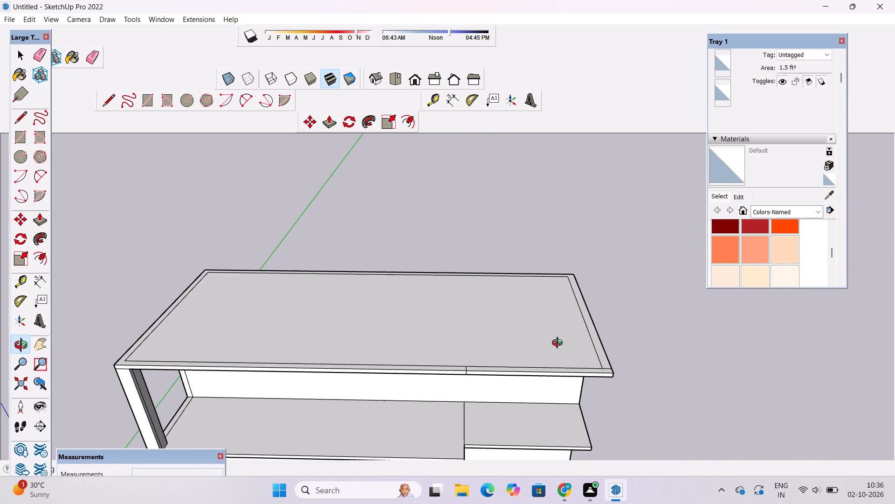
Examine the whole building from the front and the open-end corner, comparing the roof edge with the recessed slabs below.
scroll(559, 344, down, 4)
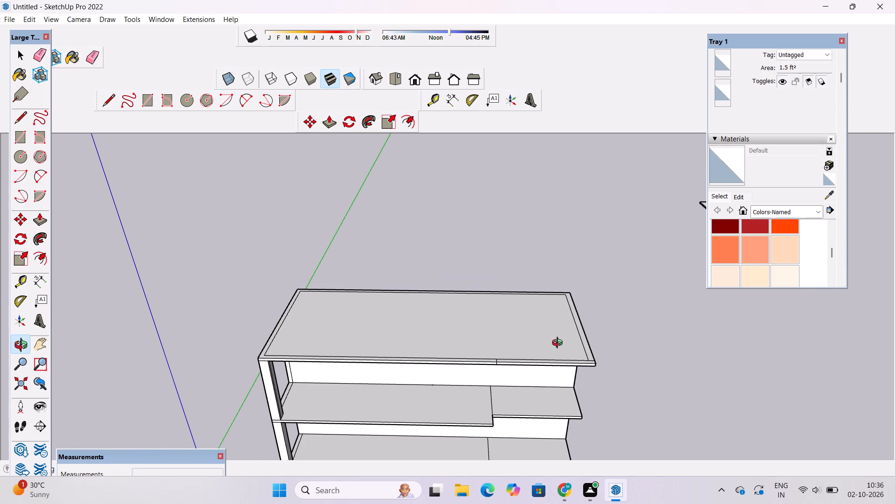
scroll(562, 342, down, 1)
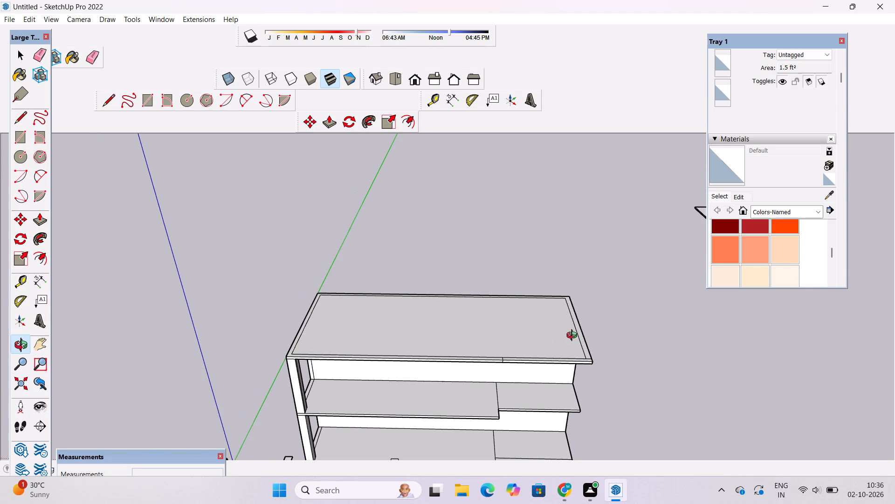
scroll(574, 336, down, 3)
scroll(588, 360, up, 2)
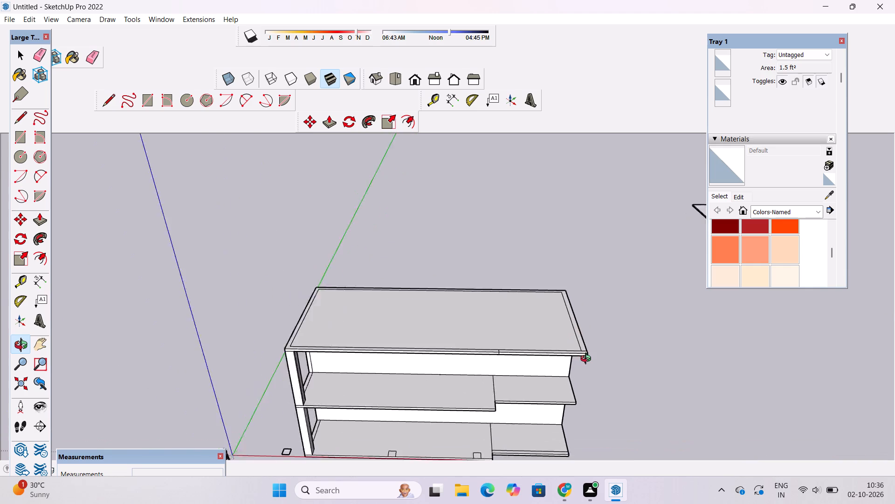
scroll(588, 360, up, 1)
shift+drag(609, 345, 566, 357)
drag(570, 373, 548, 290)
scroll(548, 291, down, 6)
drag(561, 342, 498, 295)
scroll(524, 309, up, 9)
drag(575, 309, 421, 414)
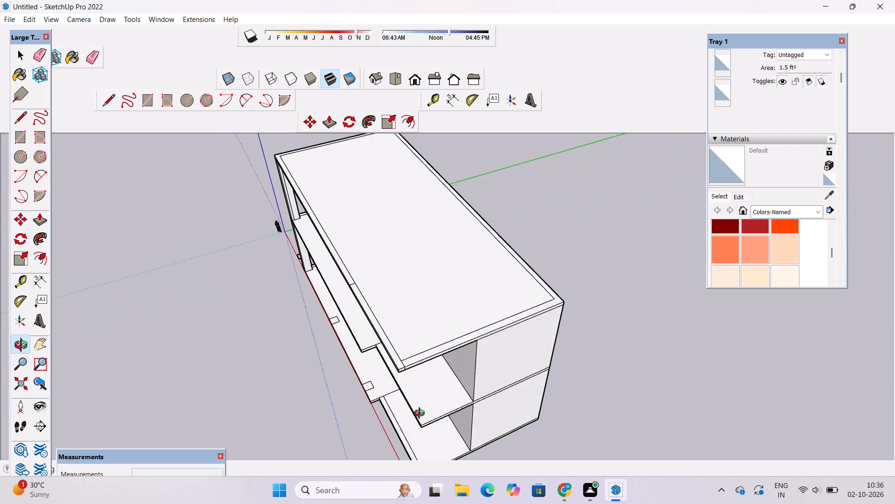
drag(421, 414, 547, 361)
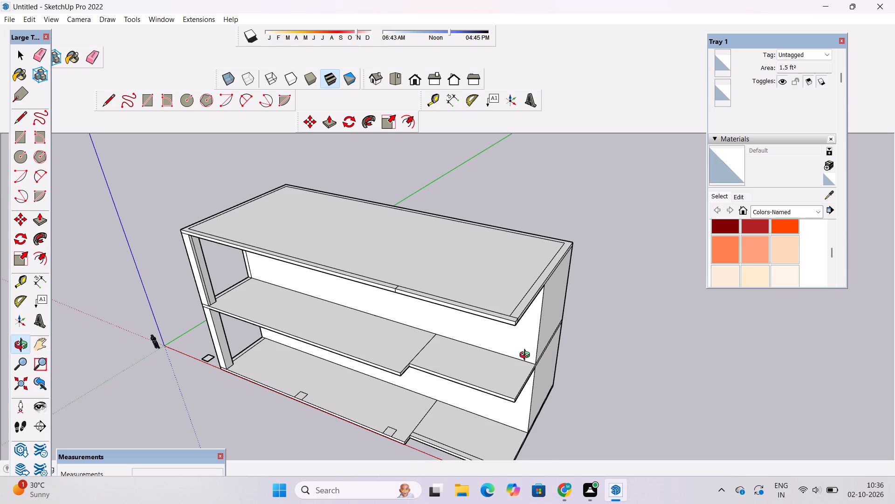
scroll(525, 356, down, 5)
shift+drag(524, 359, 475, 319)
scroll(439, 339, up, 2)
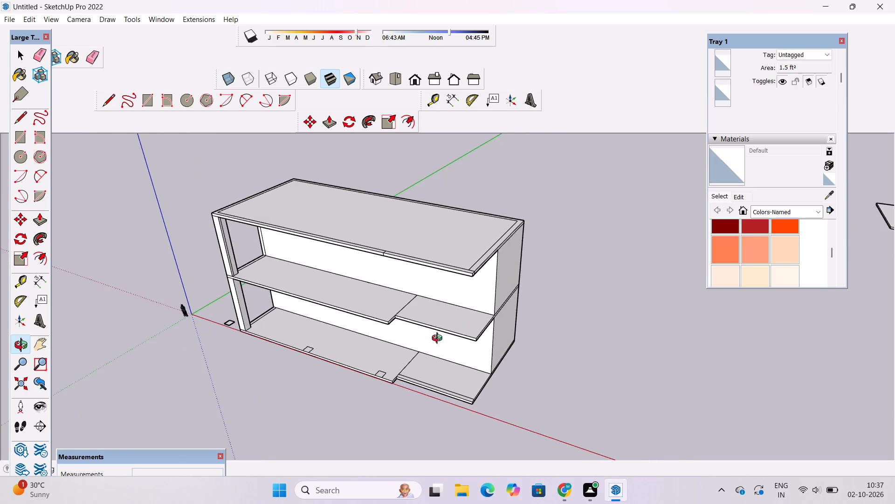
scroll(439, 339, down, 7)
shift+drag(439, 331, 443, 353)
scroll(443, 353, up, 9)
shift+drag(449, 362, 416, 335)
scroll(413, 330, down, 4)
drag(414, 328, 462, 421)
scroll(464, 356, up, 8)
drag(488, 352, 431, 339)
shift+drag(428, 335, 485, 398)
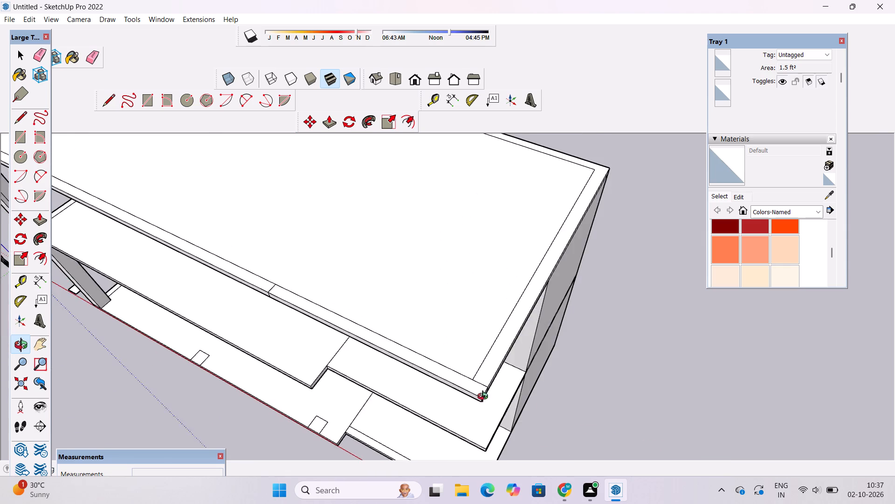
Erase the leftover seam edges on the roof border's top and end face at the open-end front corner.
scroll(485, 394, down, 6)
drag(535, 412, 473, 322)
scroll(449, 295, up, 3)
shift+drag(419, 278, 447, 326)
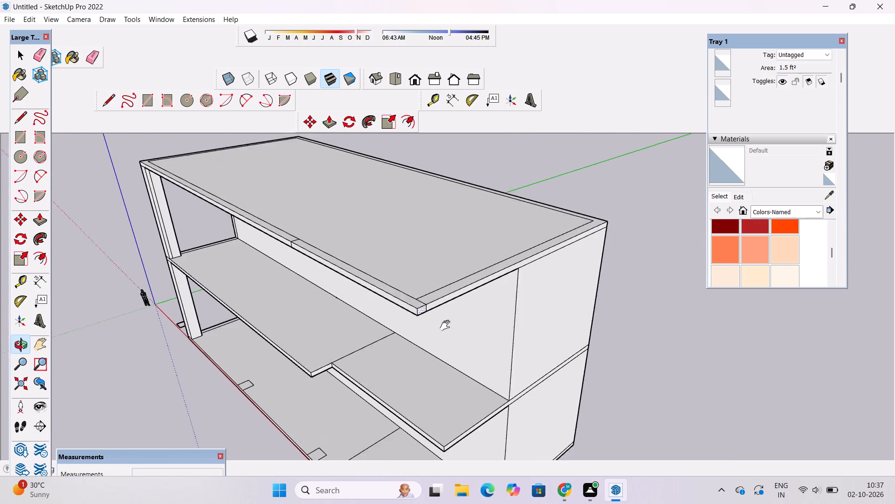
shift+drag(447, 326, 450, 332)
scroll(439, 337, up, 4)
drag(450, 358, 434, 336)
key(space)
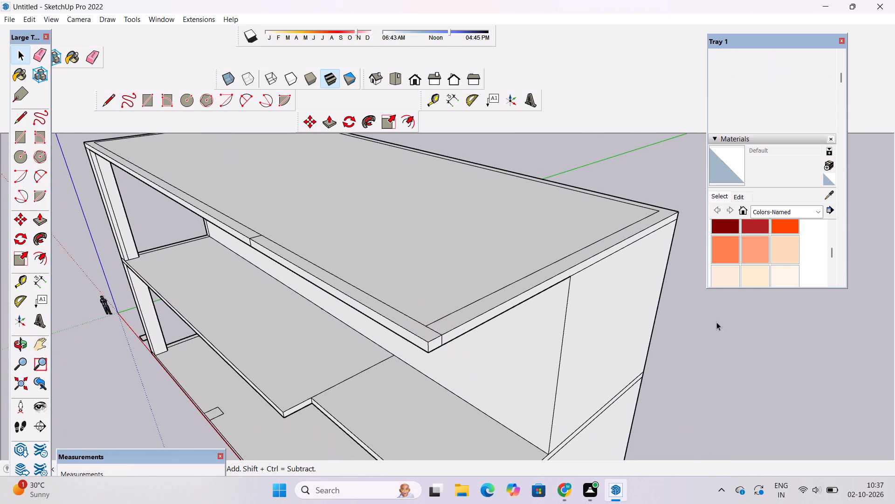
click(716, 322)
key(e)
scroll(438, 342, up, 3)
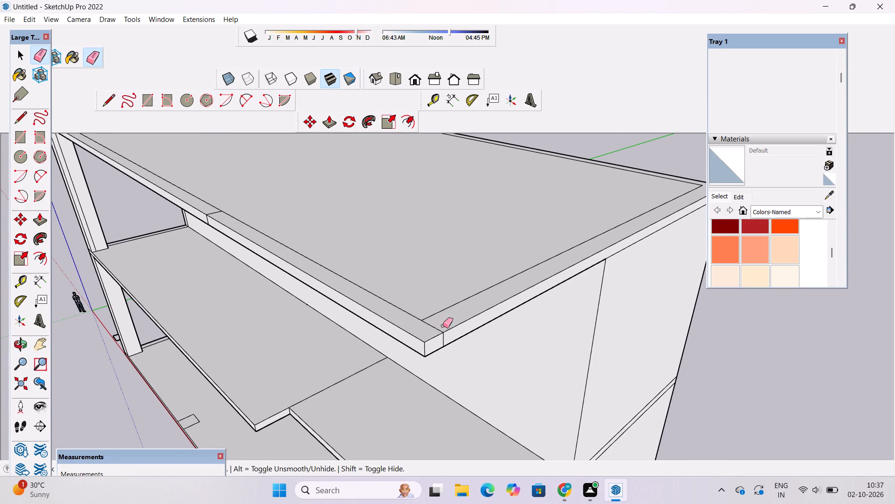
drag(443, 326, 437, 333)
drag(448, 337, 444, 341)
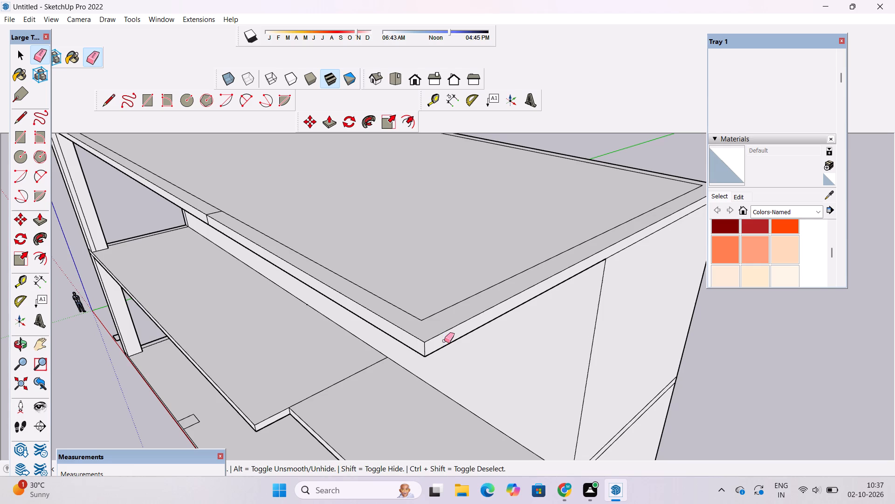
Extrude the narrow front strip on the recessed ground slab 51' up to the underside of the roof.
key(o)
scroll(427, 341, down, 10)
shift+drag(446, 366, 429, 322)
scroll(429, 320, down, 5)
drag(266, 343, 364, 338)
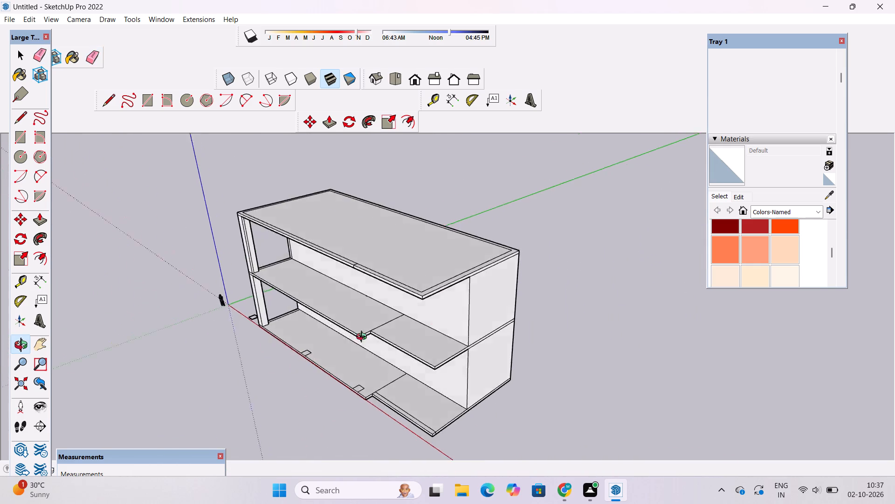
drag(364, 338, 464, 332)
shift+drag(471, 332, 405, 344)
drag(441, 399, 441, 441)
scroll(449, 400, up, 4)
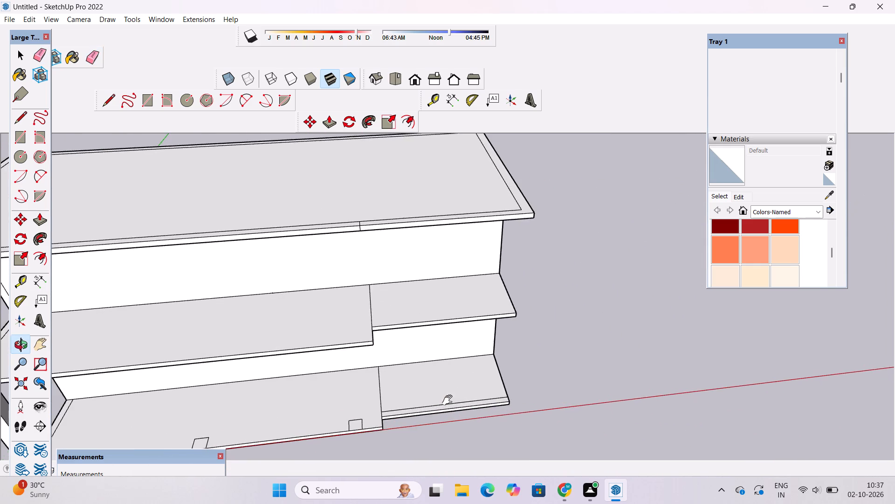
shift+drag(449, 400, 435, 402)
drag(427, 418, 421, 434)
scroll(427, 423, up, 4)
drag(448, 399, 412, 403)
shift+drag(412, 403, 401, 410)
drag(401, 410, 398, 373)
shift+drag(399, 379, 359, 380)
shift+drag(359, 380, 372, 385)
shift+drag(372, 386, 376, 372)
key(space)
text(p)
click(406, 389)
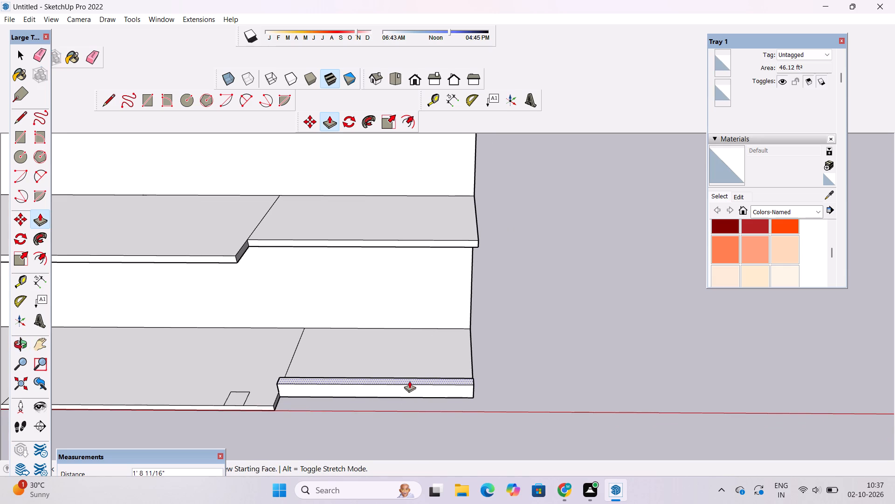
scroll(409, 381, down, 8)
scroll(430, 327, up, 3)
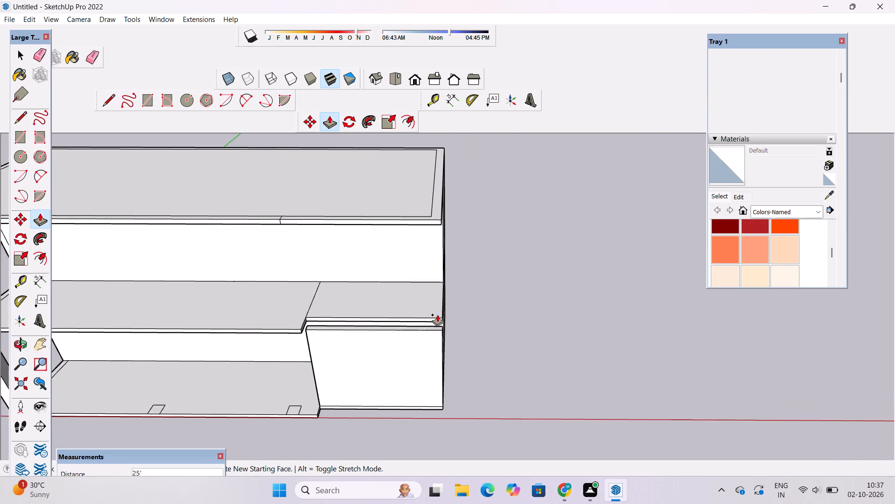
scroll(439, 314, up, 4)
scroll(442, 300, down, 4)
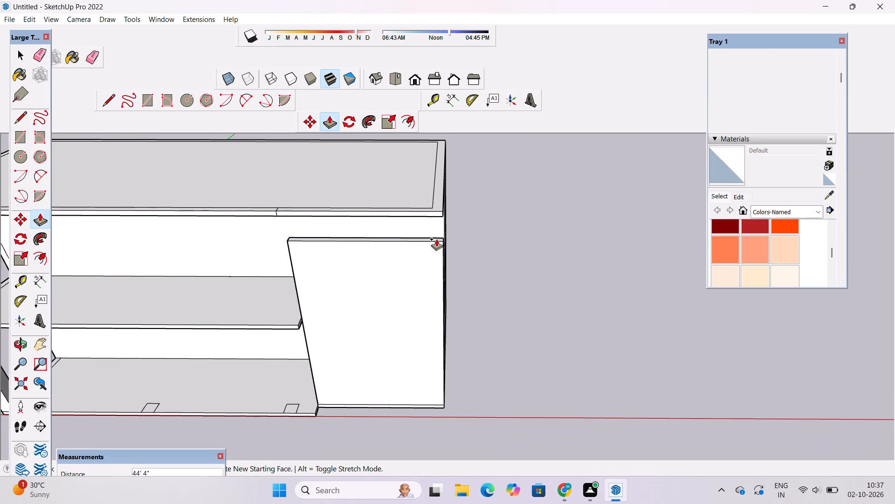
scroll(436, 239, up, 1)
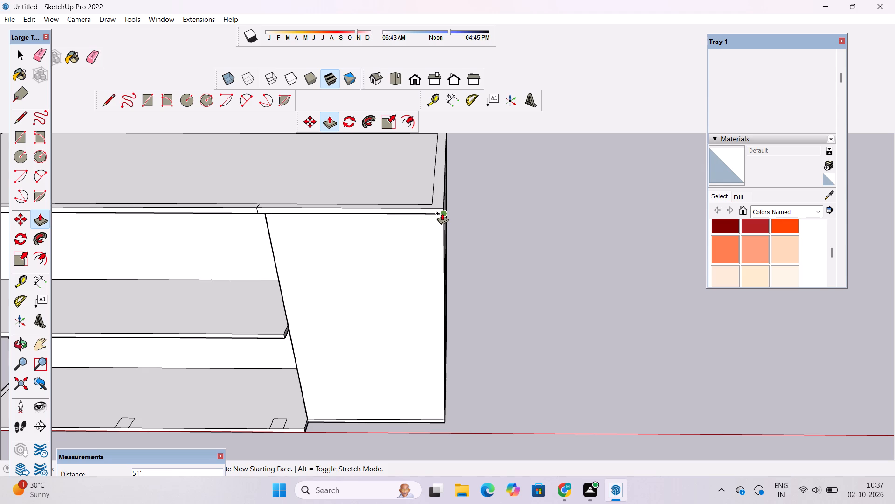
click(443, 214)
Examine the full-height front wall and its fit under the roof from the front, at eye level and from above.
key(o)
scroll(443, 214, down, 4)
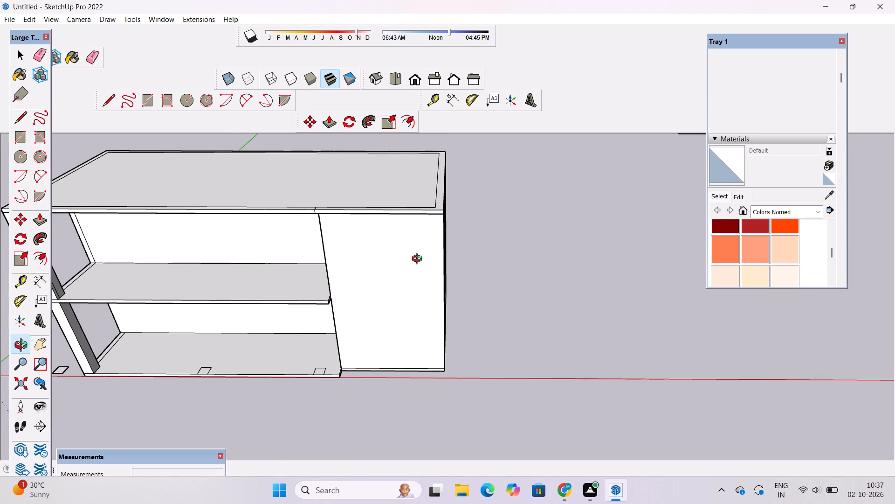
scroll(413, 308, down, 5)
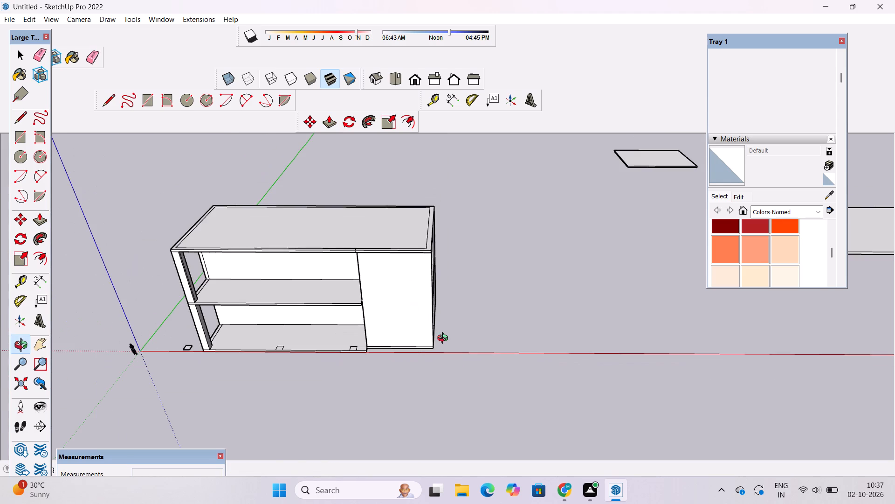
drag(445, 341, 447, 295)
scroll(420, 294, up, 6)
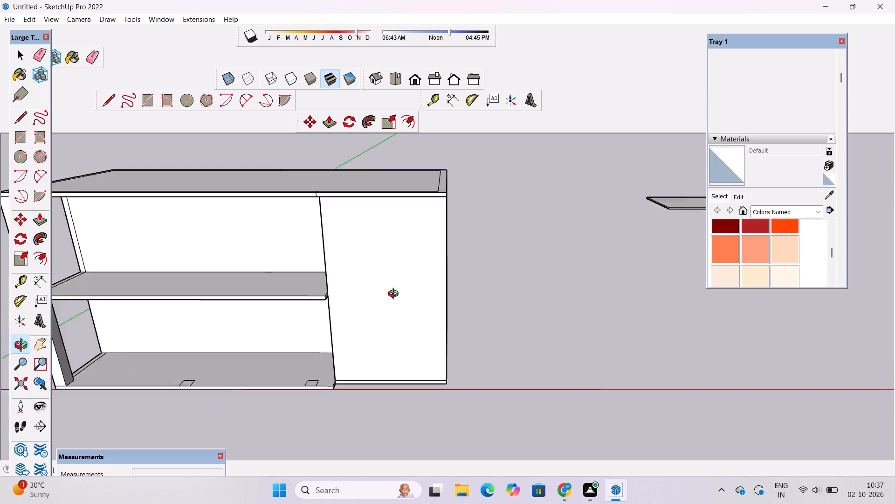
scroll(395, 295, up, 1)
drag(395, 295, 371, 344)
scroll(371, 344, down, 3)
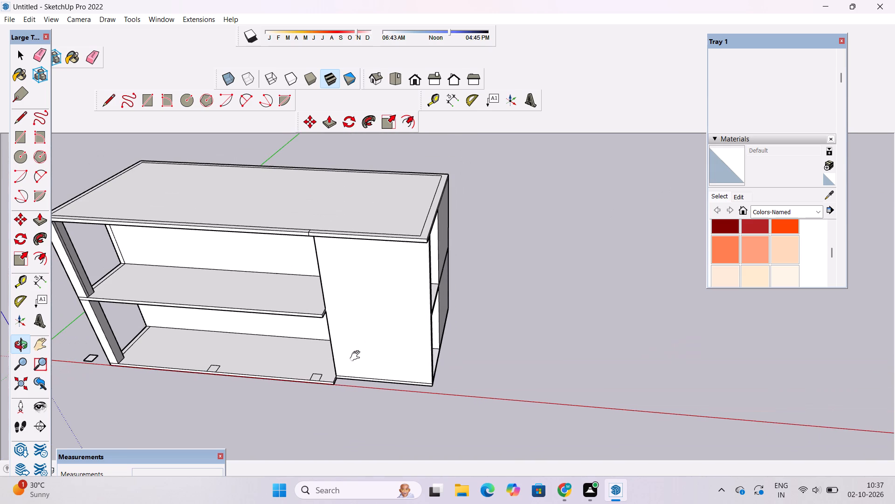
Extrude the column footprint nearest the front wall 25' up to the underside of the middle slab.
shift+drag(357, 356, 507, 375)
scroll(489, 386, up, 3)
shift+drag(488, 386, 477, 388)
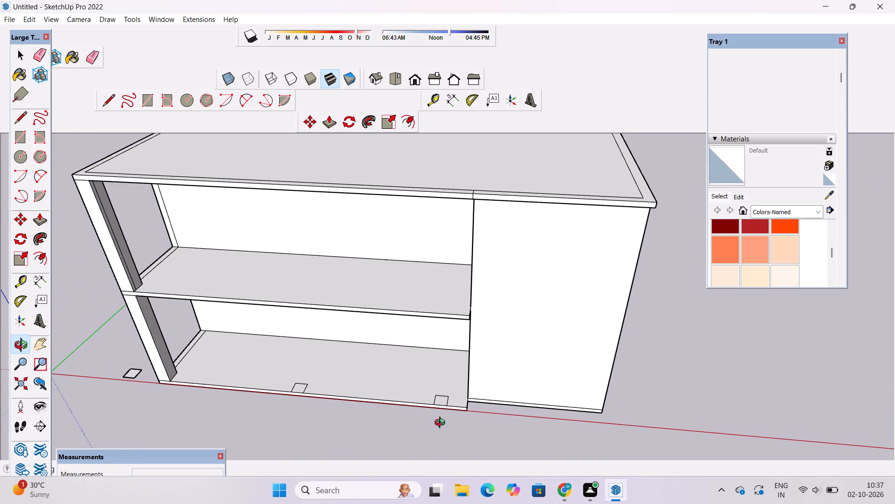
drag(441, 422, 447, 450)
scroll(439, 391, up, 2)
shift+drag(439, 391, 441, 407)
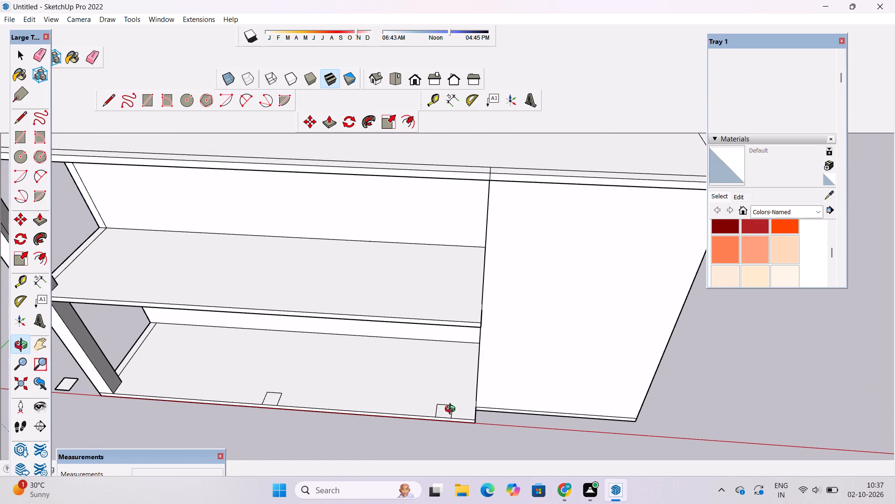
scroll(454, 409, up, 1)
shift+drag(454, 417, 431, 389)
scroll(425, 387, up, 2)
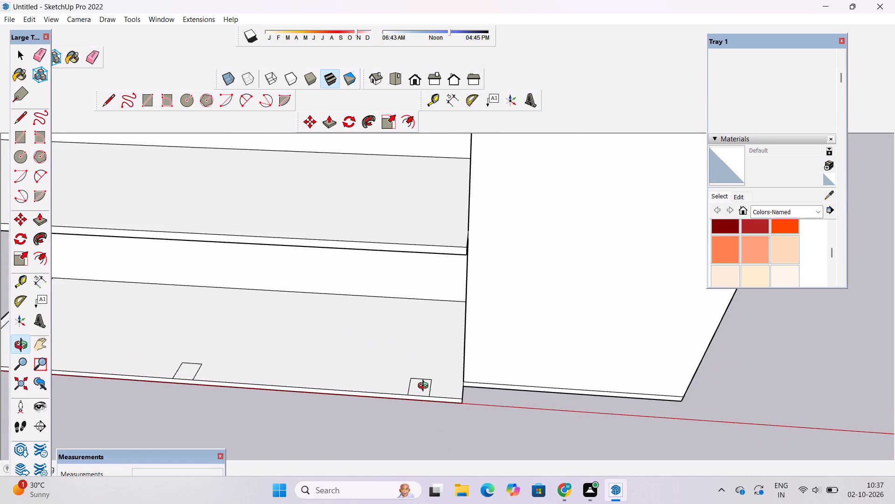
key(p)
click(426, 389)
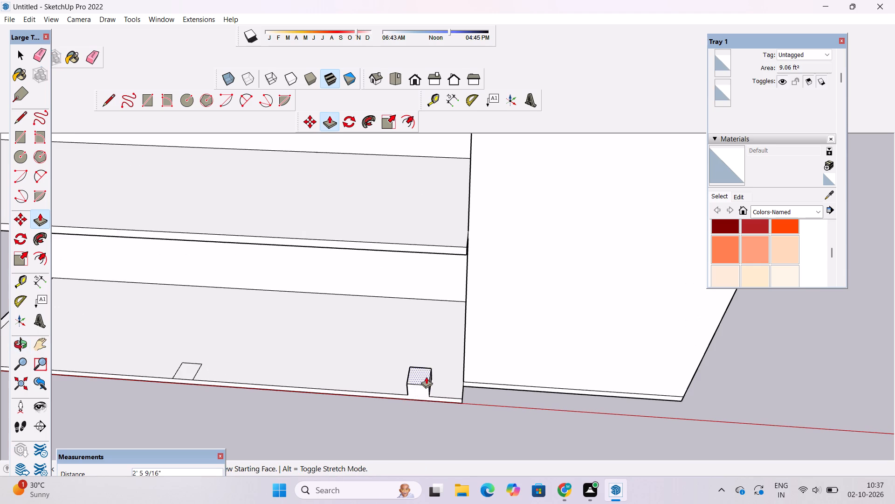
scroll(426, 377, down, 8)
scroll(434, 354, up, 8)
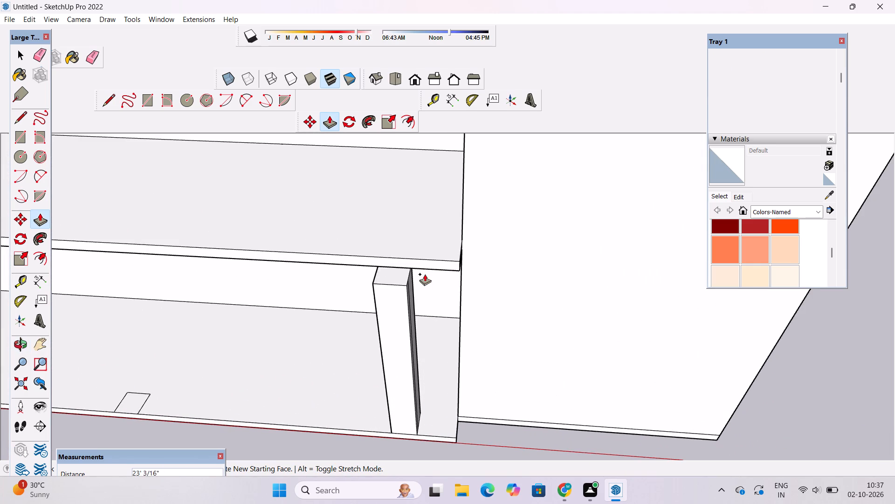
click(425, 270)
scroll(433, 313, down, 5)
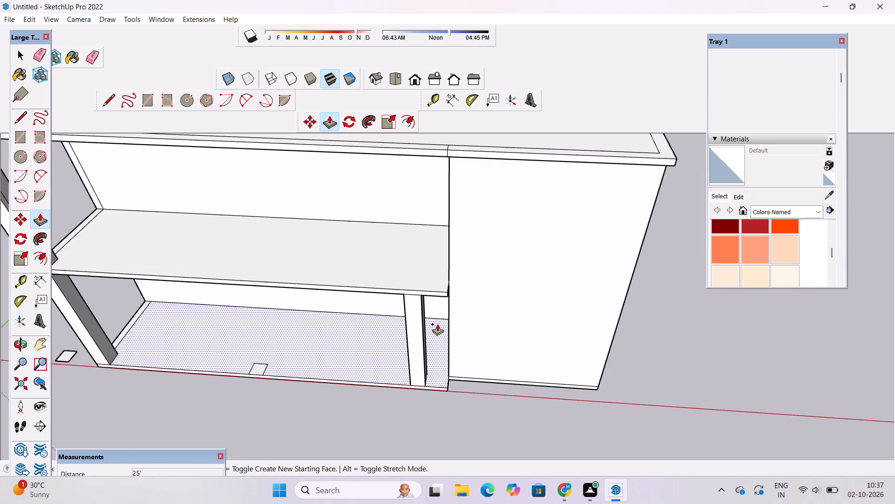
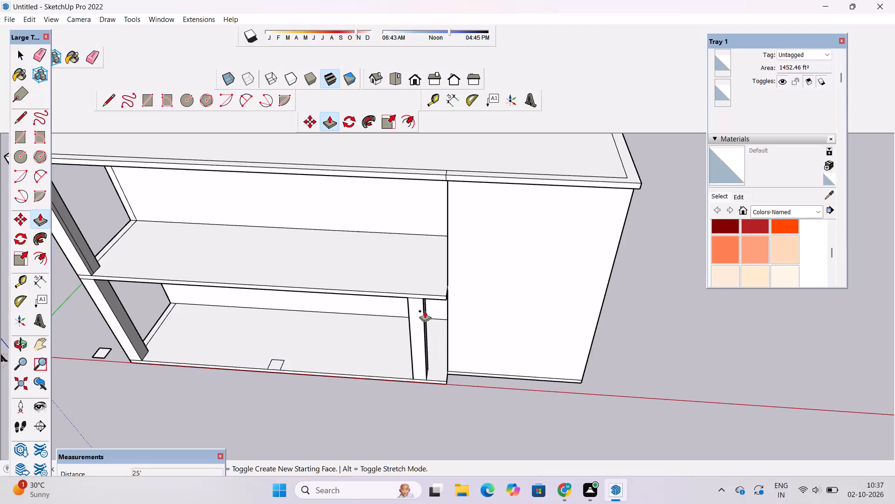
Undo the 25' extrusion of the column nearest the front wall.
key(ctrl+z)
Extrude the column footprint nearest the front wall from the ground slab up to the underside of the roof.
scroll(430, 376, up, 2)
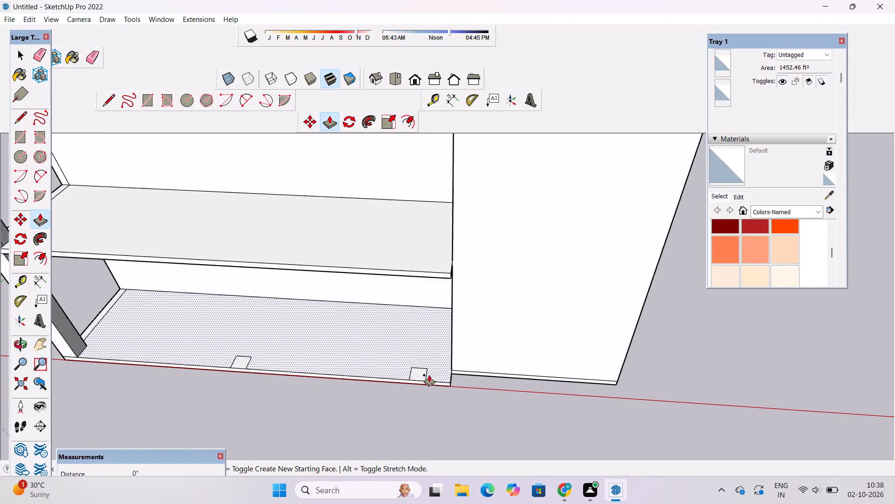
scroll(429, 375, up, 2)
click(416, 371)
scroll(415, 366, down, 7)
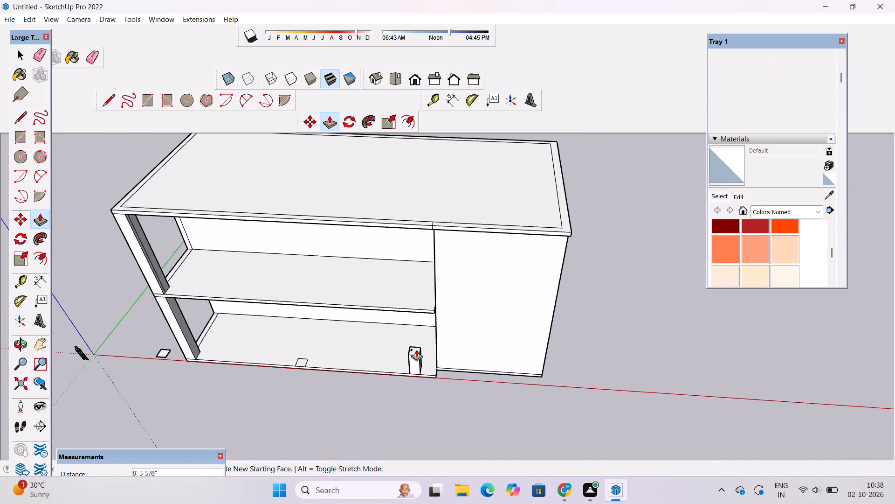
scroll(416, 350, down, 5)
scroll(417, 295, up, 2)
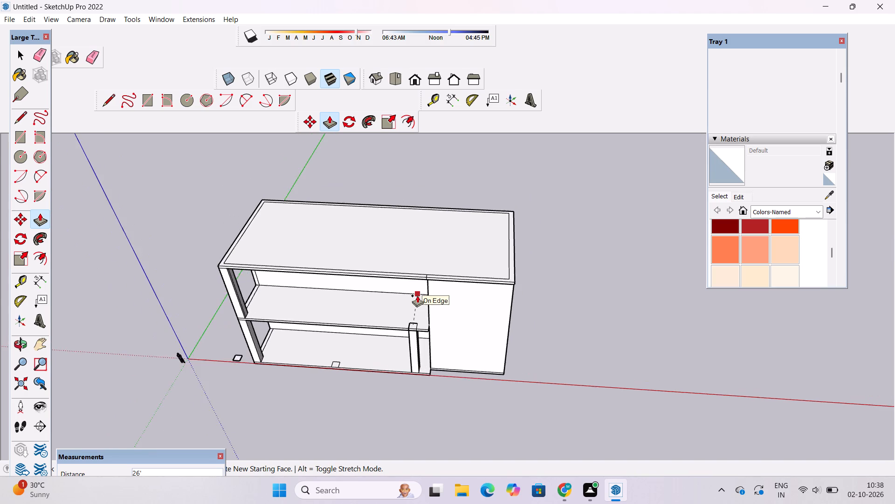
scroll(417, 295, up, 7)
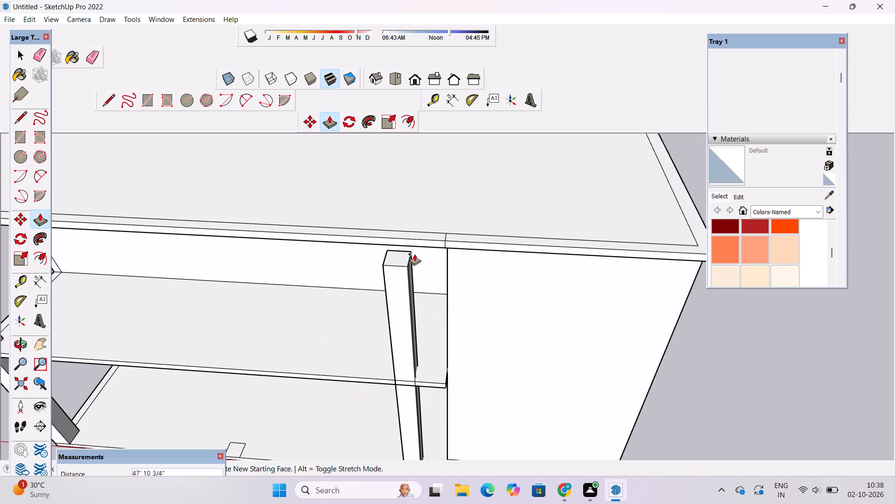
click(414, 249)
Draw the missing edge, about 3' long, where the column's wall-side face meets the top of the middle slab.
key(o)
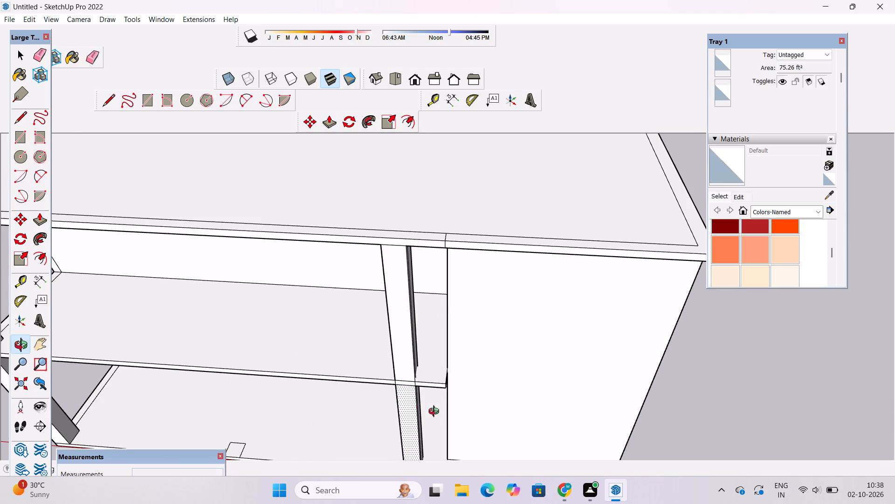
scroll(438, 413, up, 4)
drag(440, 394, 408, 431)
scroll(356, 391, up, 7)
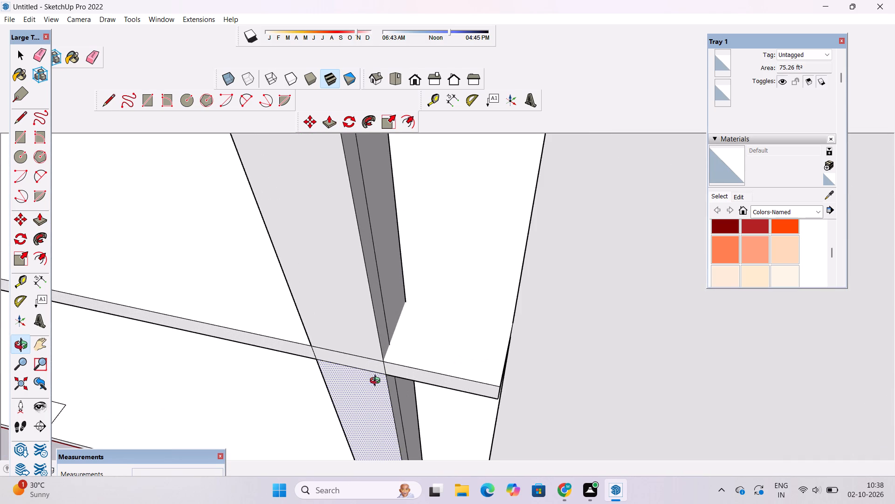
drag(377, 382, 372, 402)
scroll(372, 397, up, 5)
shift+drag(423, 357, 398, 377)
key(l)
scroll(348, 395, up, 1)
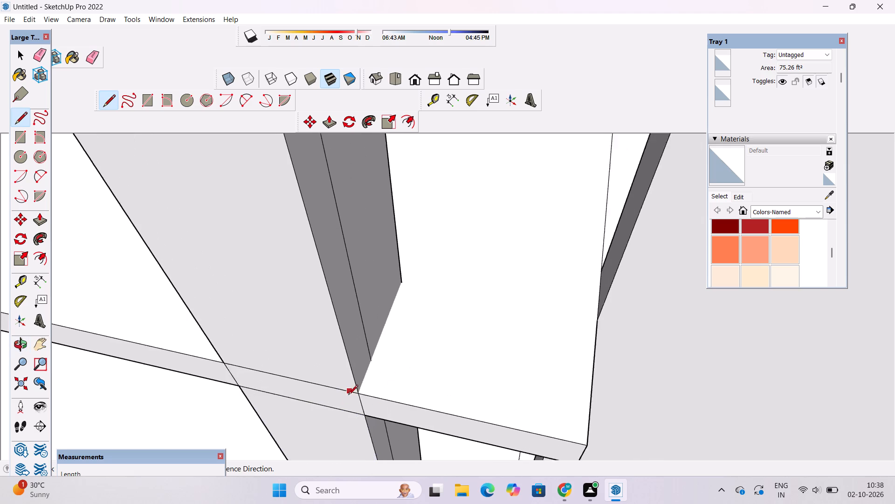
scroll(348, 395, up, 6)
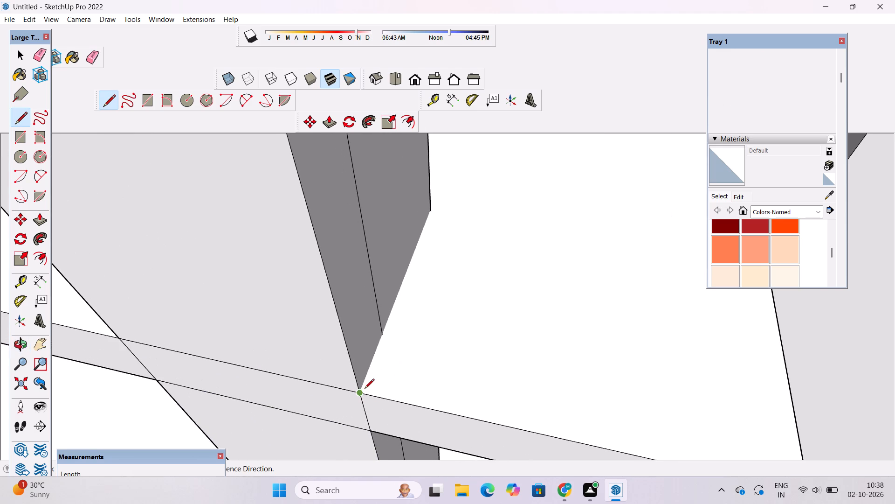
scroll(365, 388, up, 15)
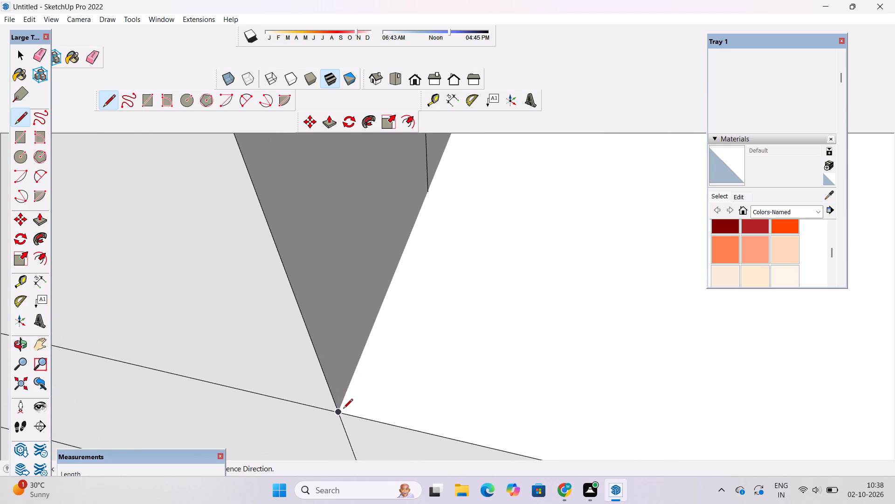
click(338, 412)
scroll(342, 406, down, 9)
scroll(378, 334, down, 1)
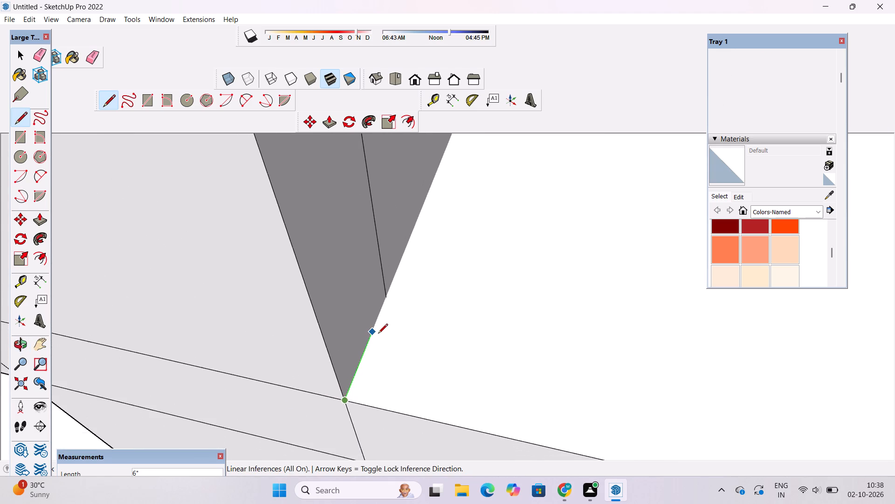
scroll(379, 334, down, 7)
click(427, 202)
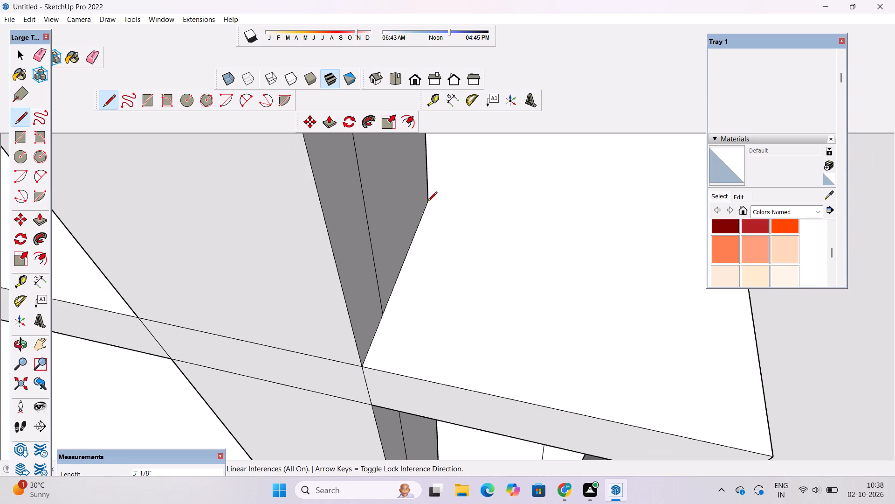
key(space)
Erase the stray vertical edge on the column's rear face above the middle slab.
key(o)
scroll(428, 227, down, 6)
drag(334, 323, 444, 235)
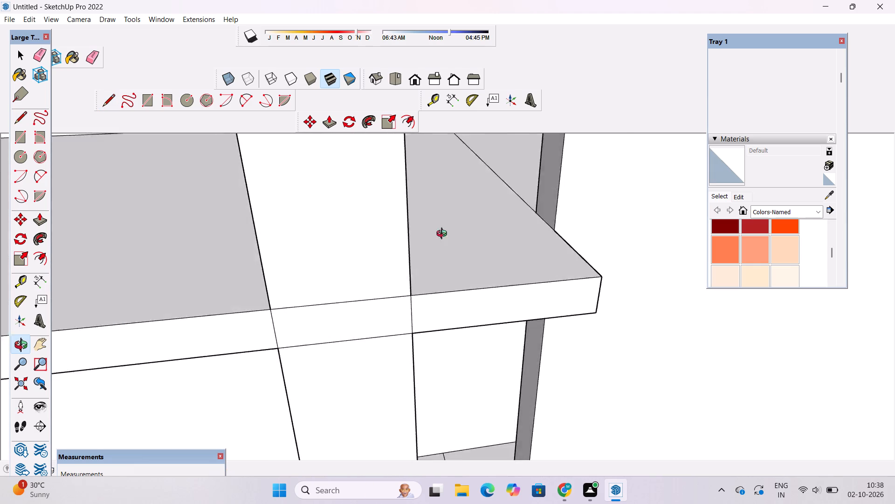
drag(444, 235, 494, 222)
scroll(511, 223, down, 5)
drag(374, 277, 432, 283)
scroll(396, 290, up, 3)
shift+drag(397, 287, 386, 282)
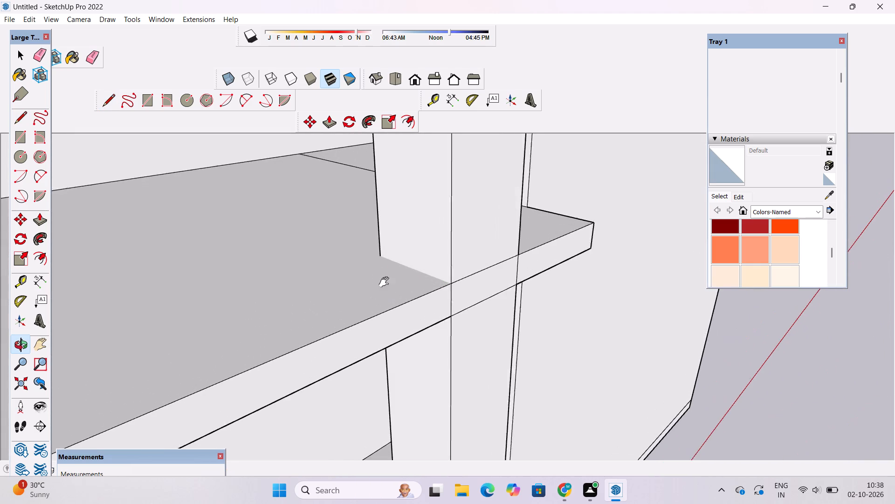
shift+drag(386, 282, 385, 282)
drag(385, 280, 578, 286)
scroll(419, 280, up, 4)
shift+drag(425, 272, 344, 315)
drag(353, 306, 427, 314)
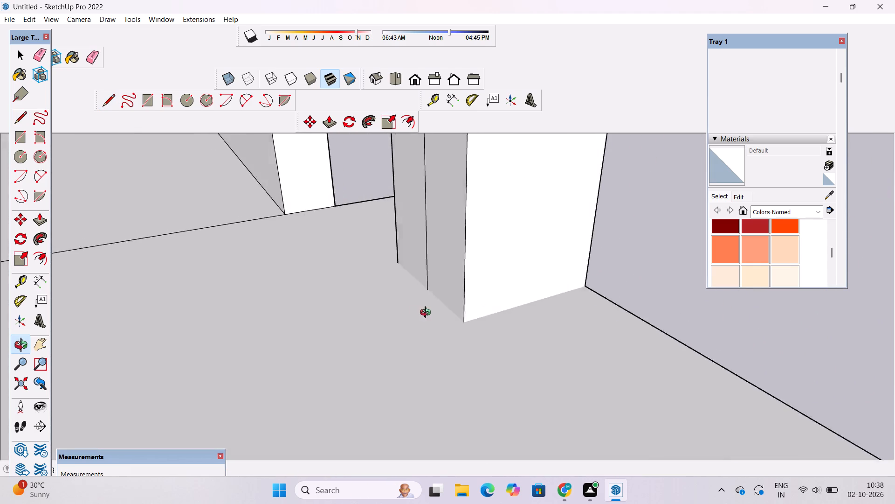
drag(427, 314, 438, 312)
shift+drag(441, 305, 418, 326)
key(e)
click(414, 254)
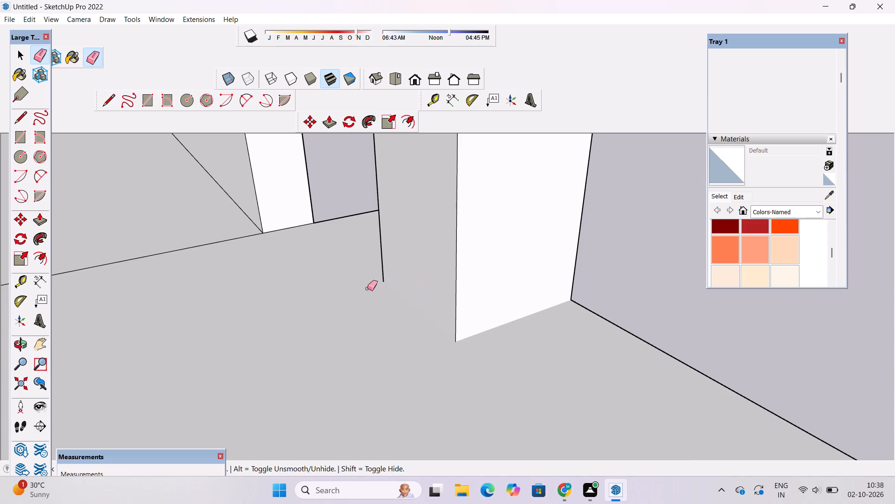
Draw the missing edge, about 3' long, where the column's open-end side meets the top of the middle slab.
scroll(336, 288, down, 7)
scroll(583, 256, up, 2)
scroll(583, 256, down, 6)
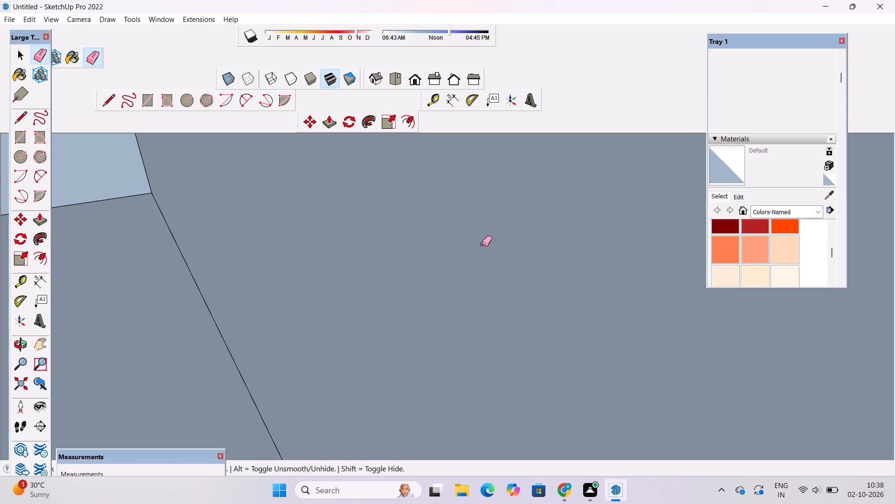
click(418, 83)
scroll(459, 300, down, 6)
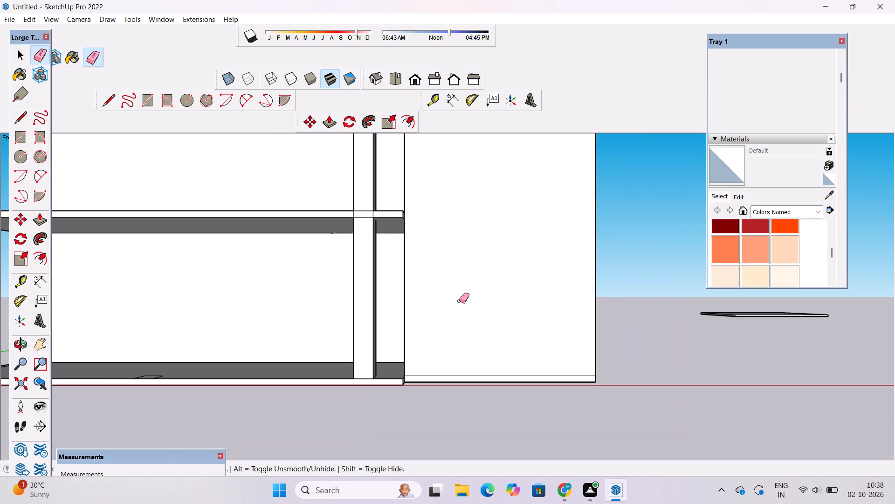
key(space)
text(o)
scroll(445, 305, down, 3)
drag(403, 312, 442, 412)
scroll(389, 294, up, 7)
drag(389, 294, 525, 312)
scroll(480, 280, up, 2)
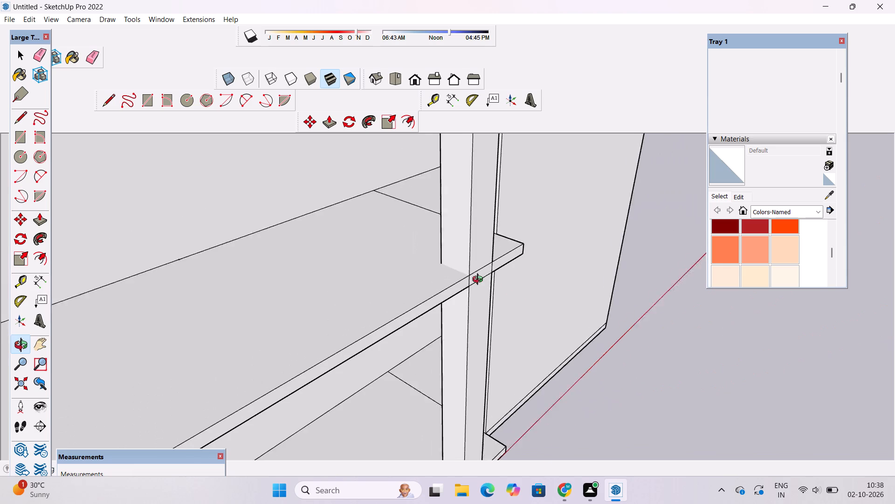
scroll(480, 280, up, 2)
shift+drag(480, 280, 462, 291)
scroll(432, 281, up, 4)
drag(432, 281, 471, 290)
scroll(471, 290, up, 4)
shift+drag(471, 290, 461, 301)
key(l)
scroll(461, 301, up, 3)
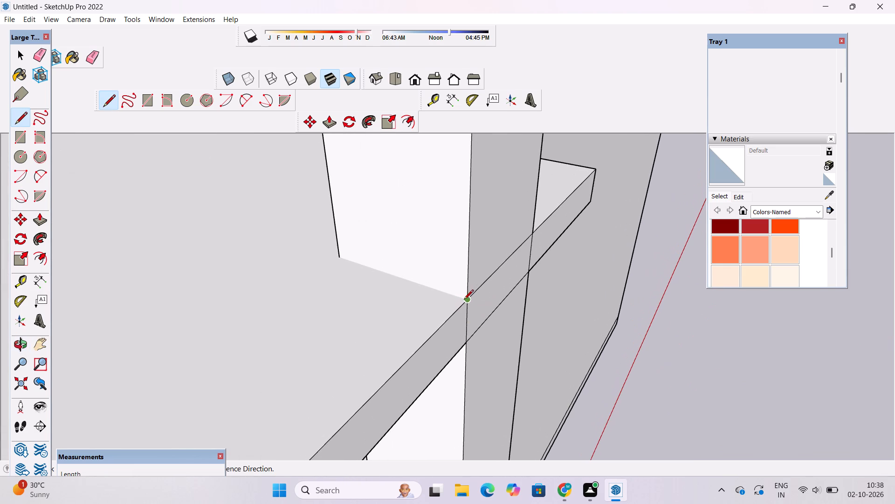
click(468, 300)
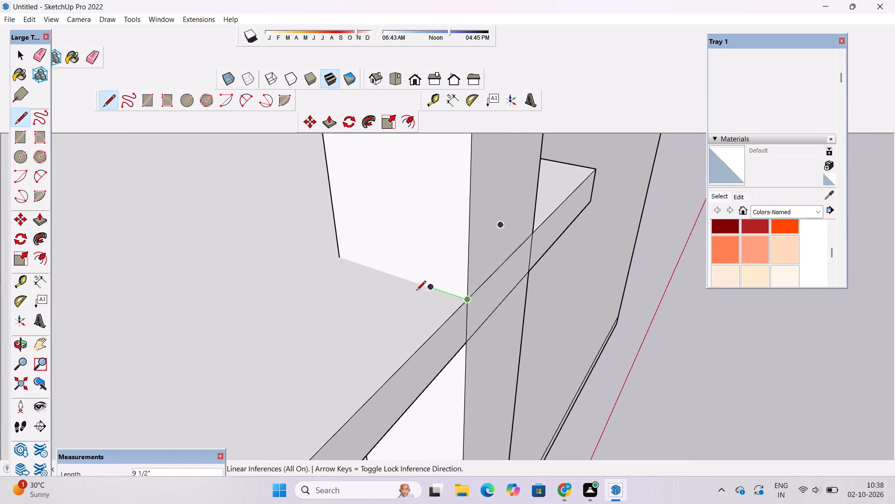
click(340, 258)
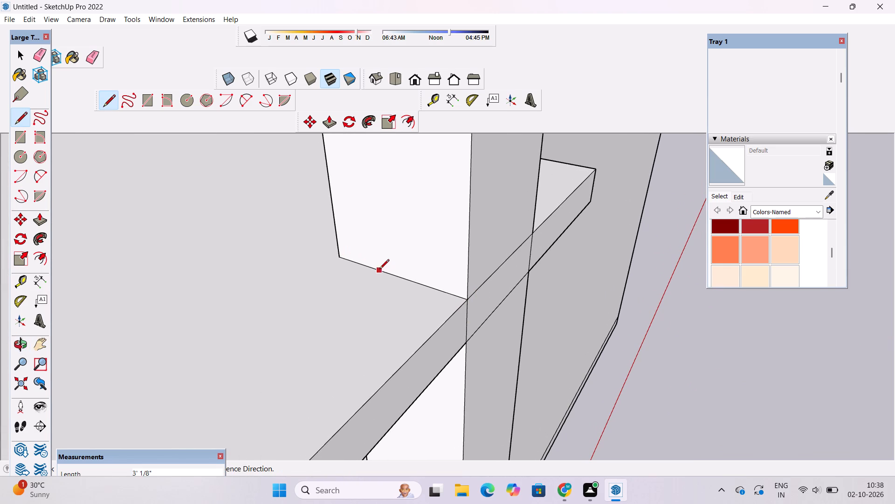
scroll(347, 257, up, 11)
key(space)
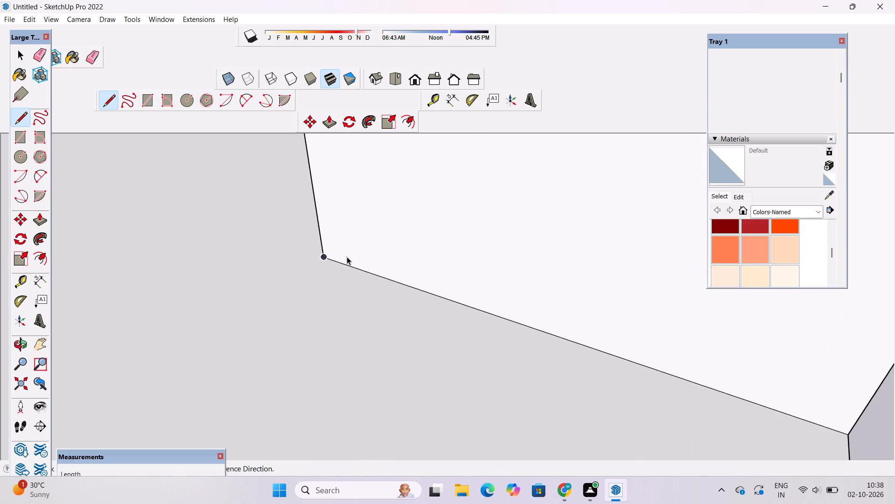
Draw the missing edge along the base of the column's rear face on the middle slab.
text(o)
scroll(347, 257, down, 15)
drag(253, 291, 435, 273)
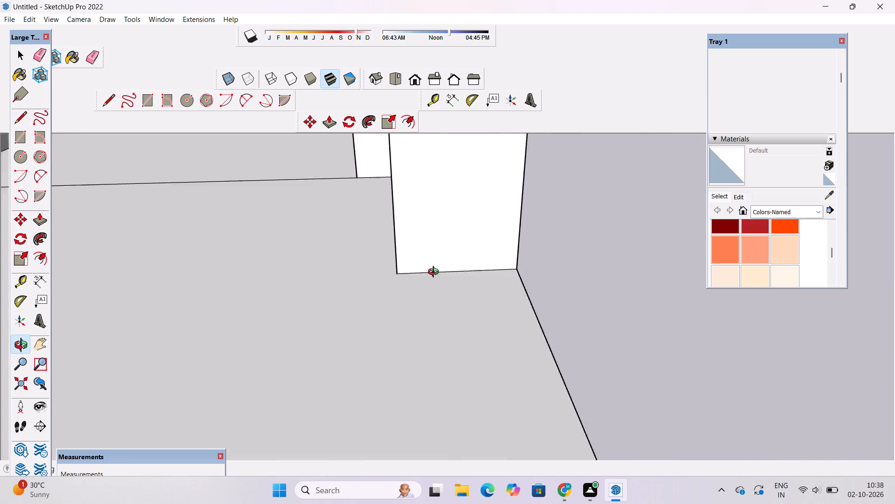
drag(435, 273, 489, 263)
scroll(424, 258, up, 1)
key(l)
scroll(428, 253, up, 2)
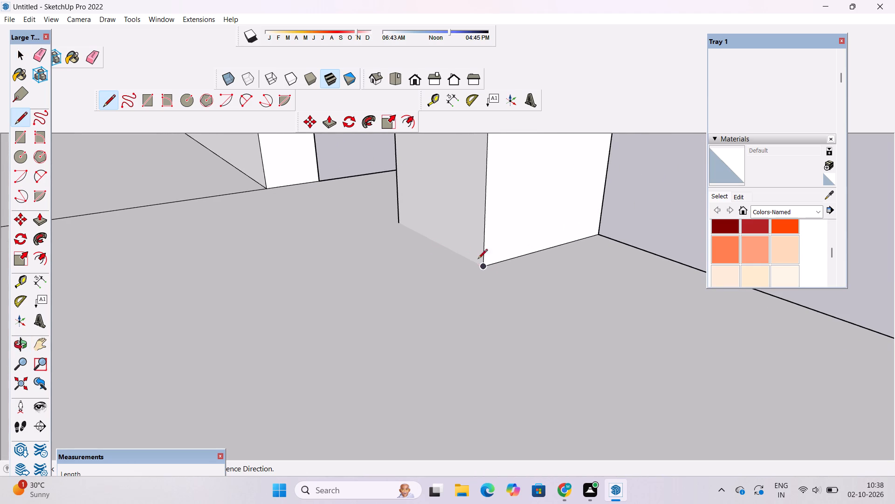
click(482, 268)
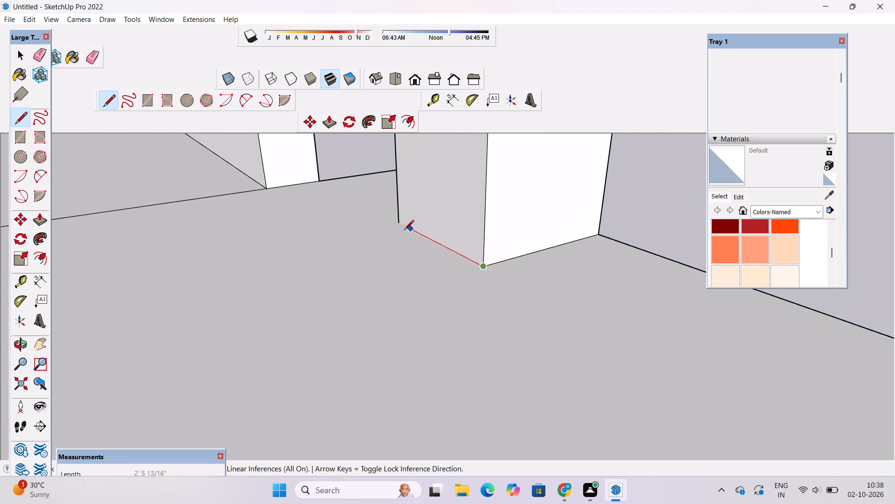
click(398, 224)
key(space)
Examine the full-height column's junction with the middle slab and its fit in the front elevation.
scroll(370, 252, down, 3)
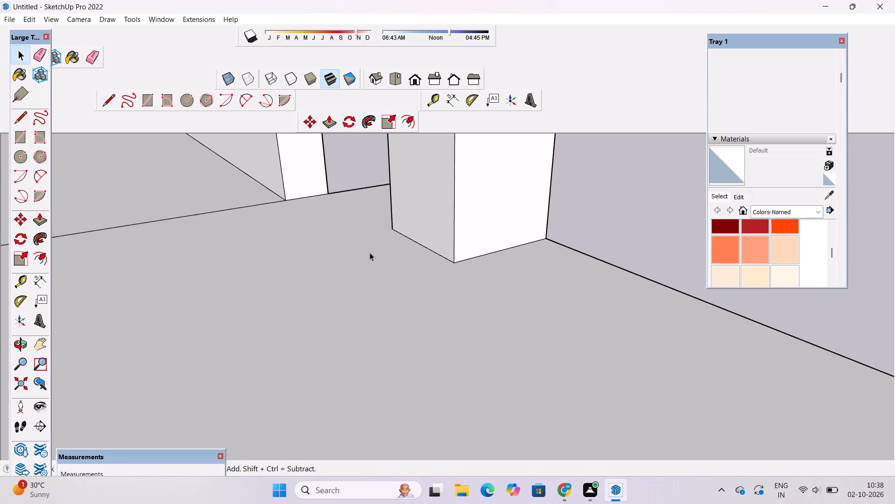
scroll(370, 252, down, 18)
key(o)
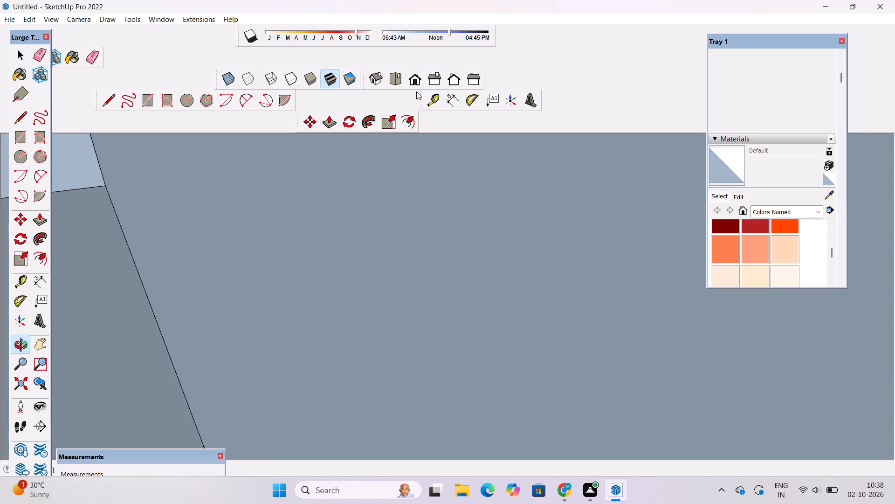
click(414, 82)
scroll(432, 231, down, 11)
scroll(429, 240, up, 3)
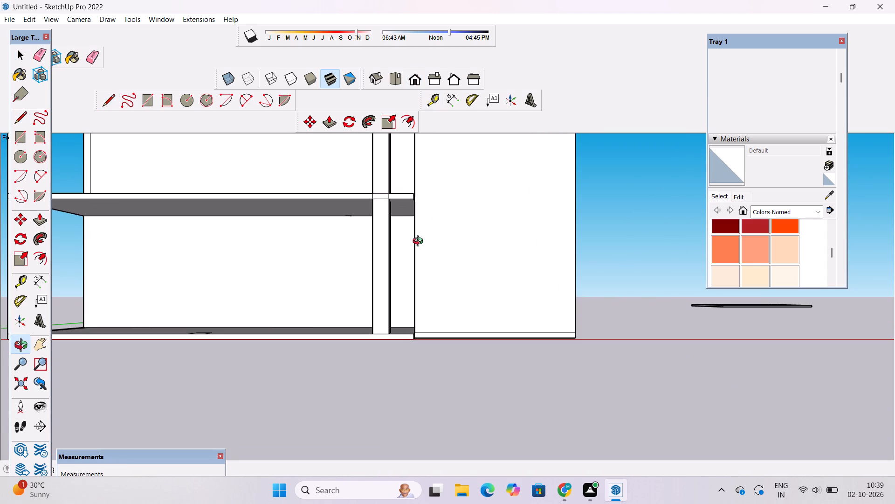
shift+drag(410, 243, 503, 252)
scroll(479, 216, up, 4)
drag(513, 195, 518, 233)
scroll(518, 234, up, 1)
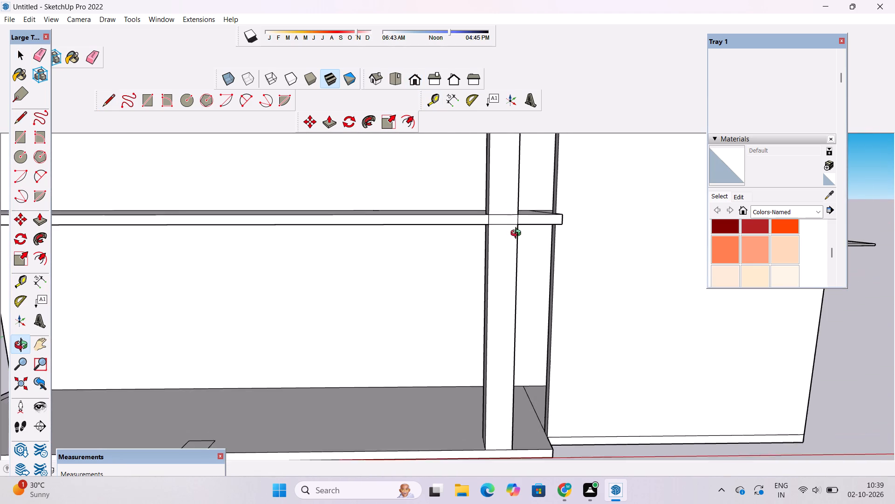
scroll(518, 234, up, 1)
shift+drag(518, 234, 498, 280)
scroll(496, 272, up, 7)
shift+drag(511, 258, 449, 282)
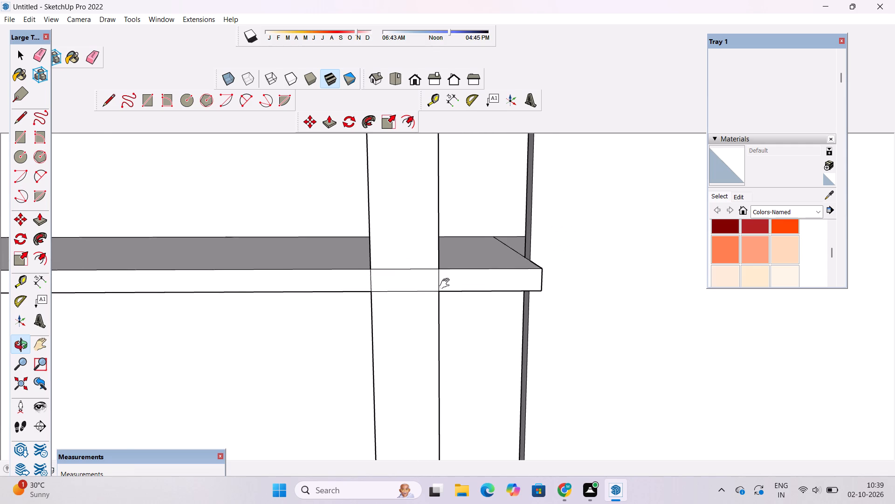
scroll(447, 284, up, 3)
shift+drag(357, 280, 571, 259)
shift+scroll(571, 259, down, 20)
shift+scroll(571, 259, down, 1)
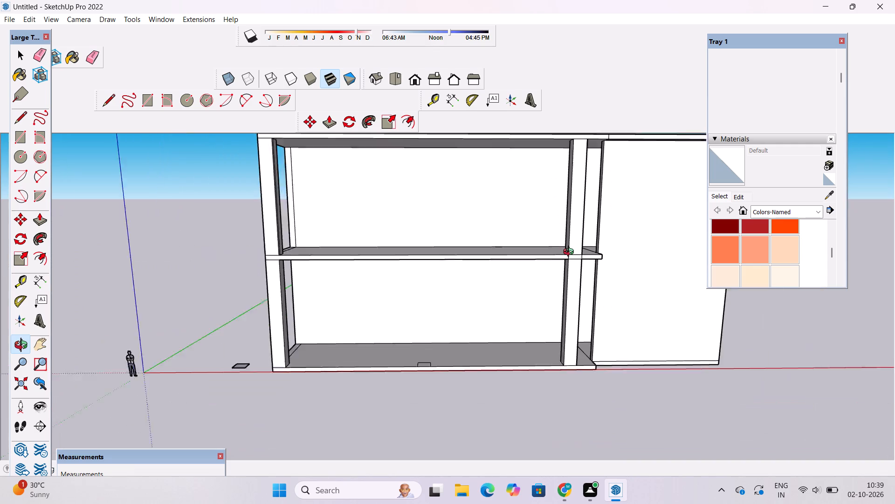
shift+scroll(571, 253, down, 2)
shift+drag(363, 269, 352, 274)
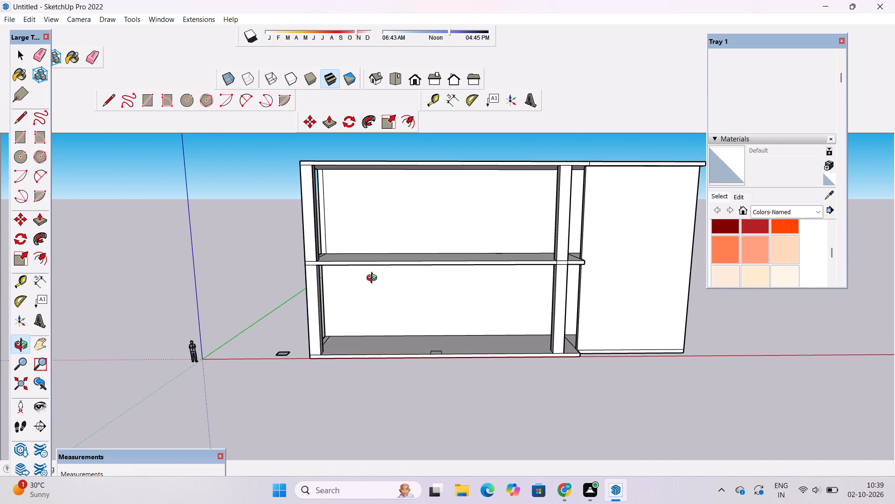
Extrude the square footprint at the middle of the ground slab's front edge 51' up to the roof's underside.
shift+drag(376, 280, 386, 317)
scroll(394, 351, up, 2)
shift+drag(409, 353, 351, 260)
drag(399, 299, 403, 325)
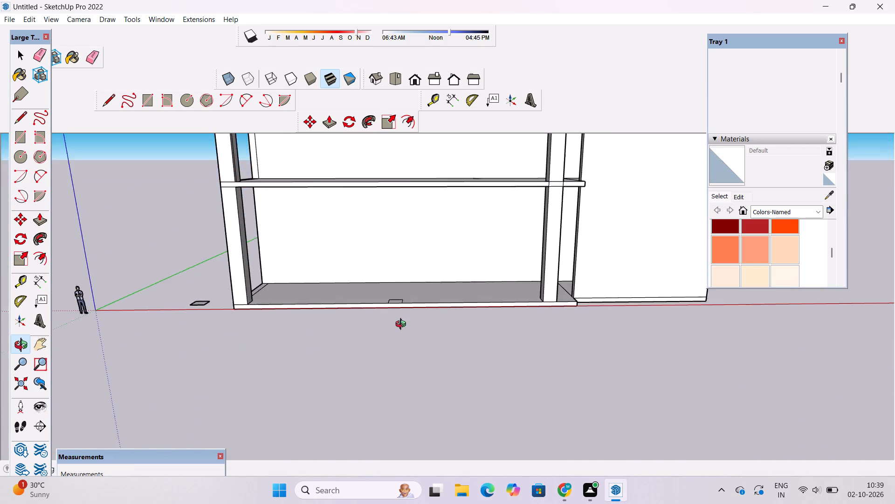
drag(403, 325, 407, 375)
scroll(384, 298, up, 4)
drag(458, 303, 450, 344)
scroll(393, 315, up, 3)
shift+drag(400, 311, 395, 337)
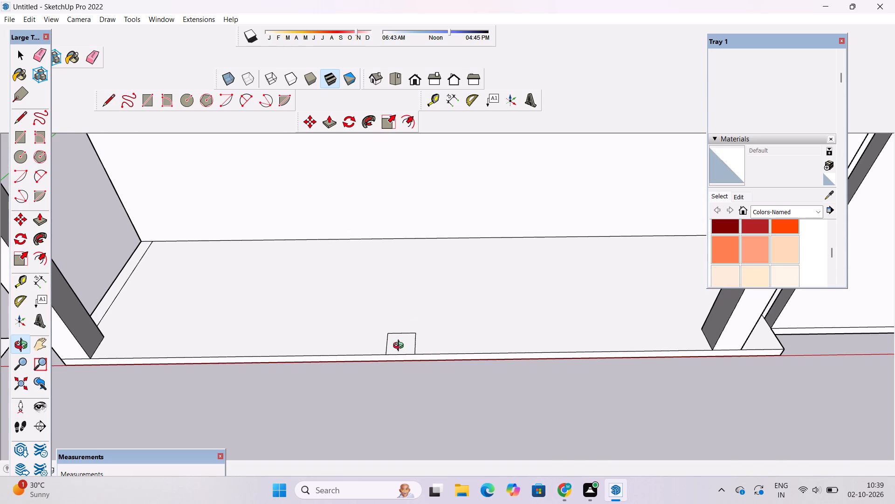
scroll(405, 349, up, 4)
shift+drag(405, 343, 369, 343)
key(space)
click(374, 339)
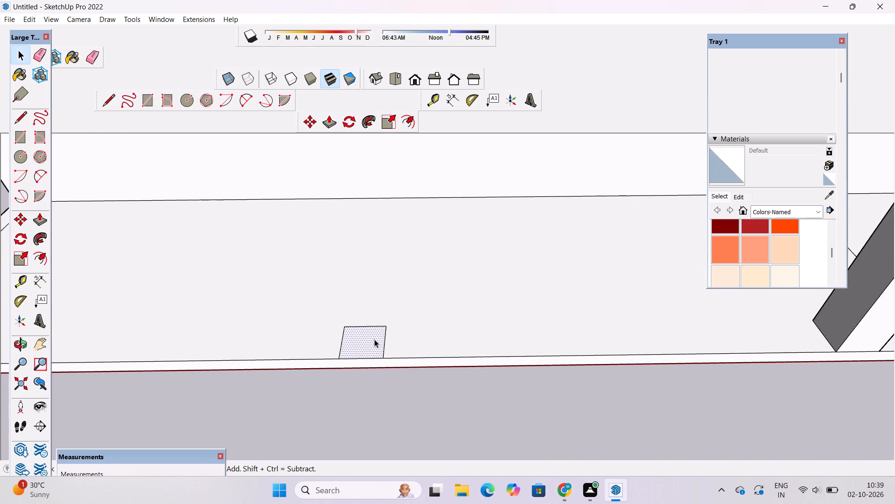
key(p)
click(374, 339)
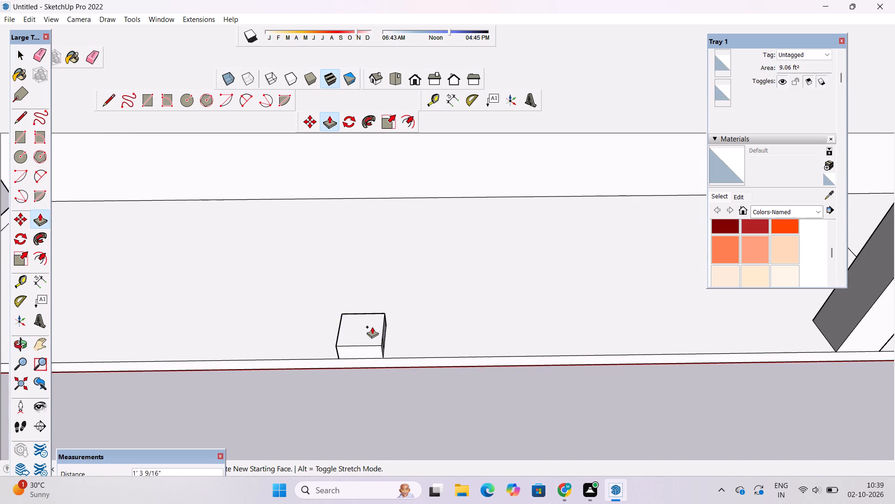
scroll(372, 325, down, 13)
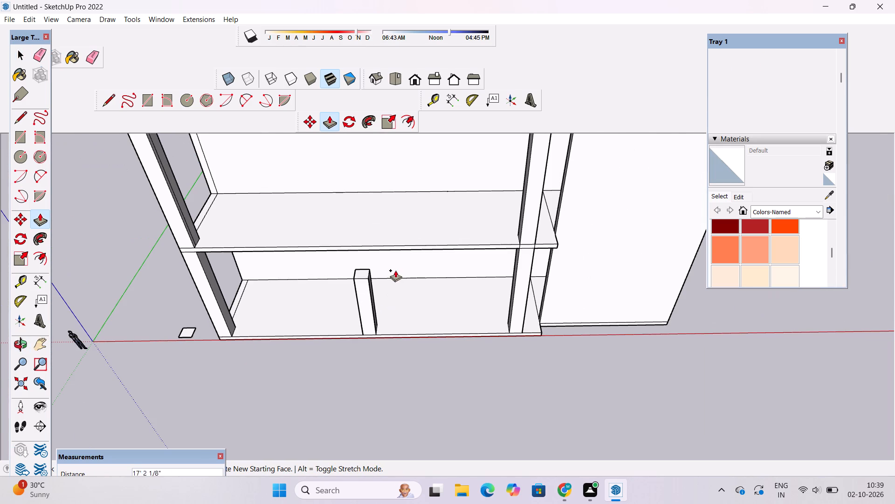
scroll(397, 274, down, 6)
scroll(410, 221, up, 3)
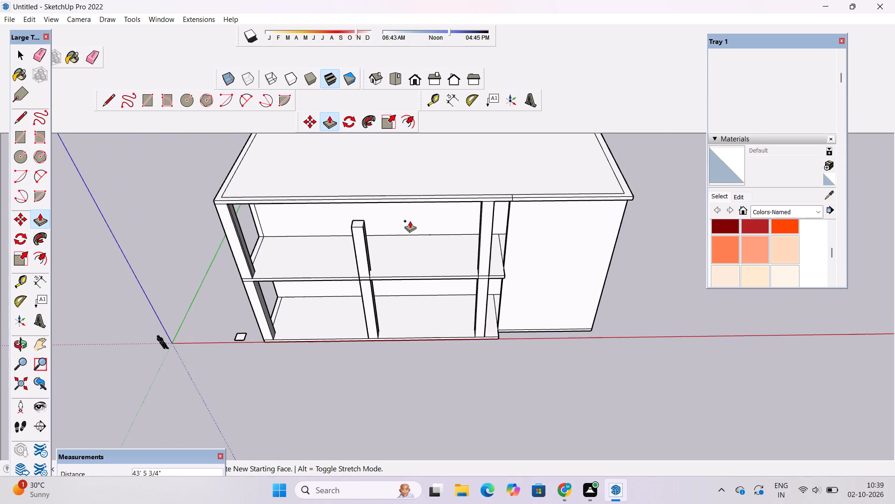
click(439, 203)
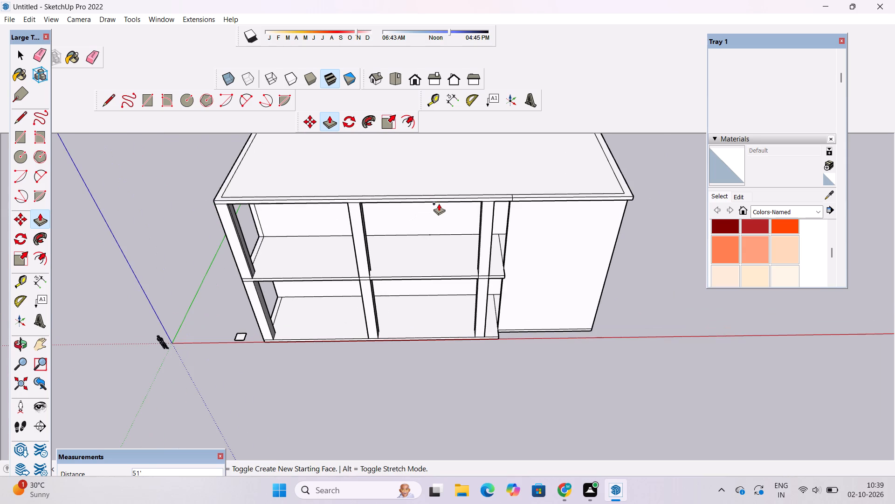
Draw the missing edge where the middle column's side facing the building's open end meets the top of the middle slab.
key(o)
scroll(439, 238, down, 4)
drag(410, 315, 403, 237)
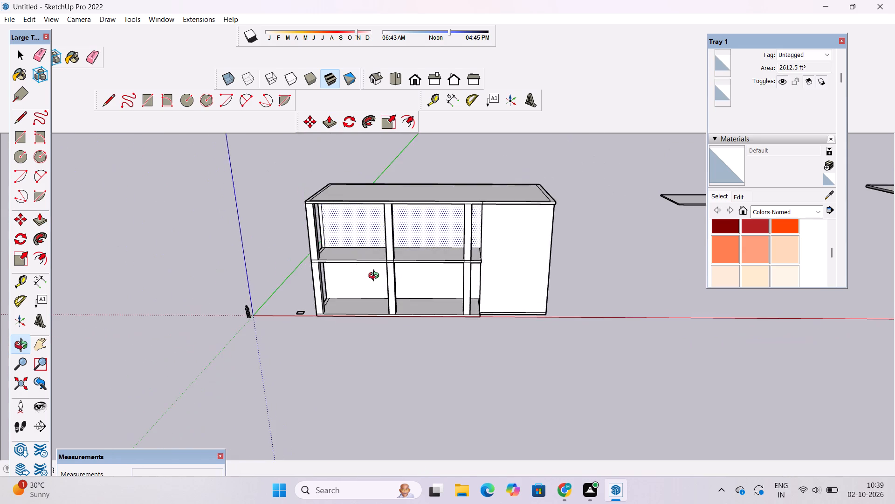
scroll(376, 277, up, 7)
drag(385, 259, 494, 268)
scroll(436, 255, up, 7)
shift+drag(436, 250, 415, 263)
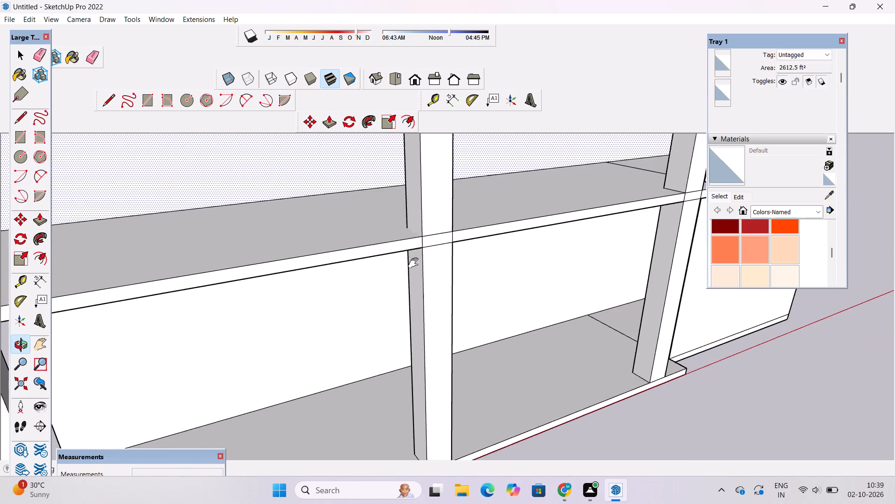
shift+drag(415, 263, 399, 273)
scroll(368, 264, up, 5)
drag(369, 264, 428, 281)
scroll(437, 269, up, 2)
shift+drag(447, 266, 385, 262)
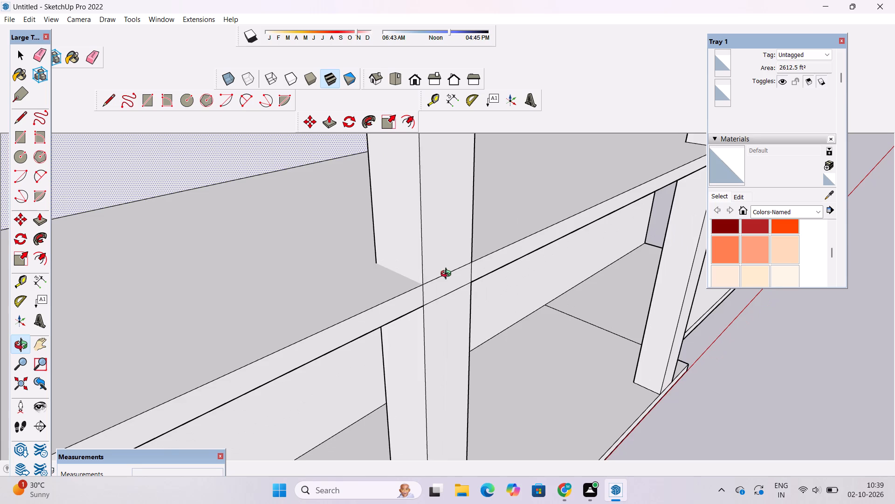
shift+drag(447, 275, 386, 275)
scroll(276, 284, up, 4)
drag(302, 287, 347, 305)
shift+drag(387, 285, 365, 295)
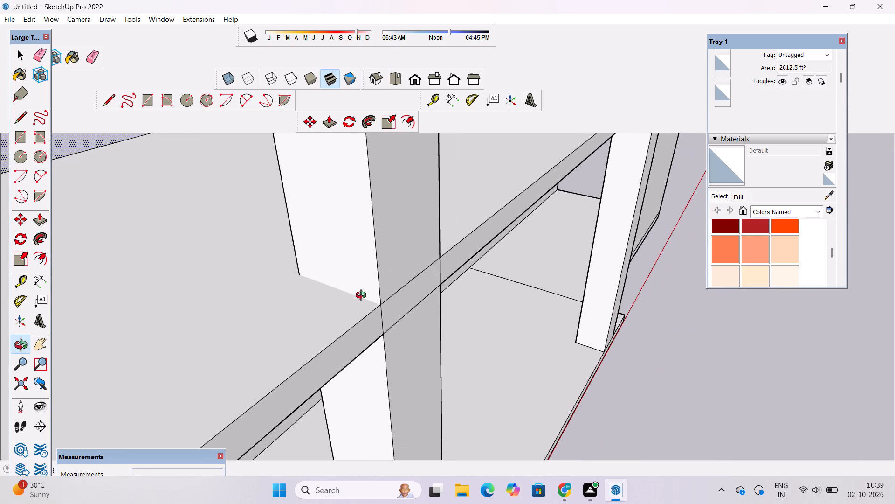
key(l)
scroll(363, 296, up, 4)
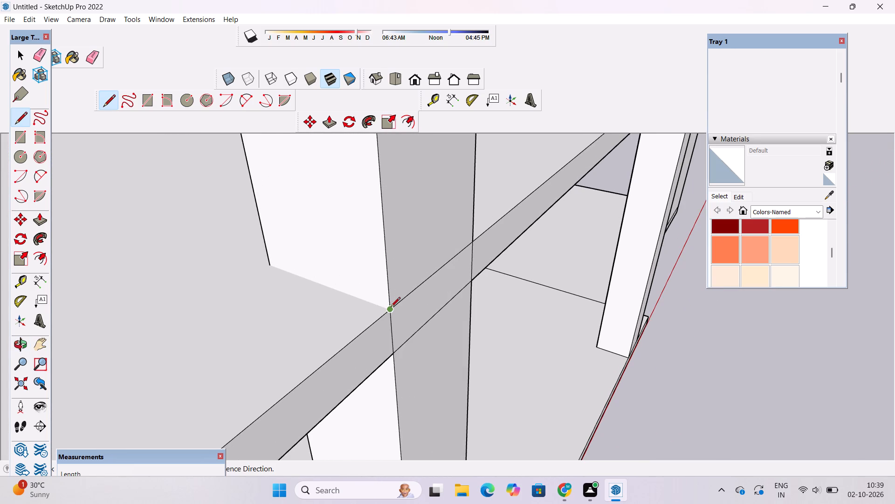
click(390, 309)
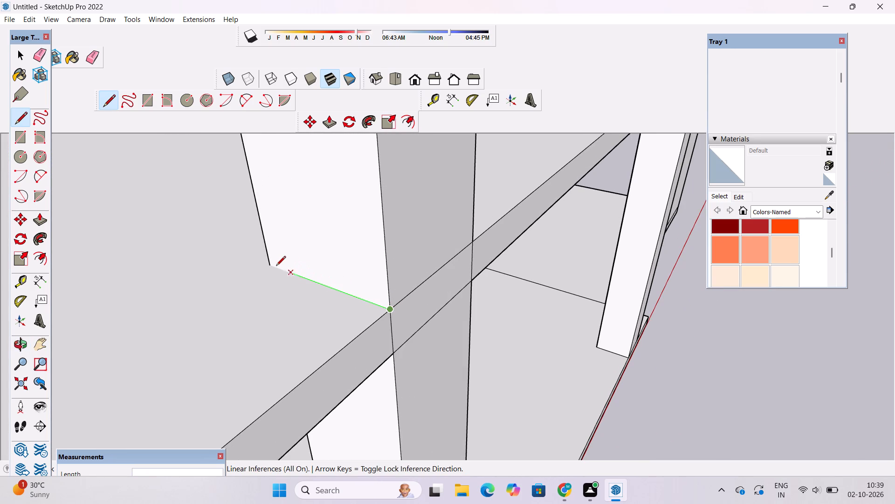
click(268, 266)
Draw the missing edge where the middle column's side facing the full-height wall meets the top of the middle slab.
key(o)
drag(425, 258, 181, 296)
scroll(194, 288, down, 7)
drag(466, 296, 403, 294)
scroll(285, 246, up, 3)
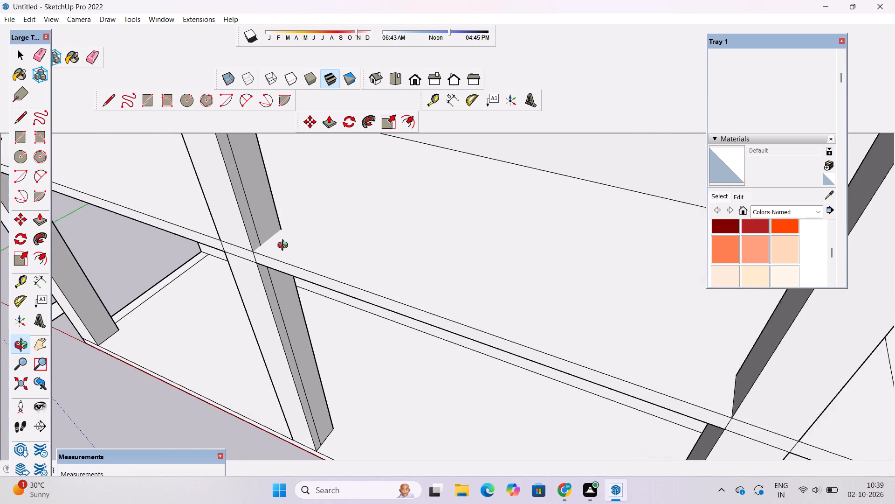
shift+drag(285, 246, 409, 329)
drag(409, 329, 359, 298)
scroll(357, 298, up, 8)
shift+drag(352, 298, 349, 291)
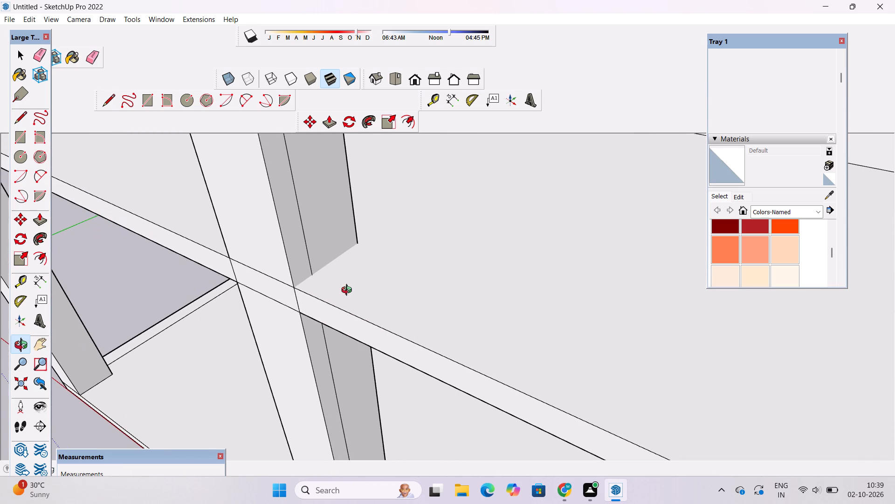
key(l)
scroll(297, 283, up, 4)
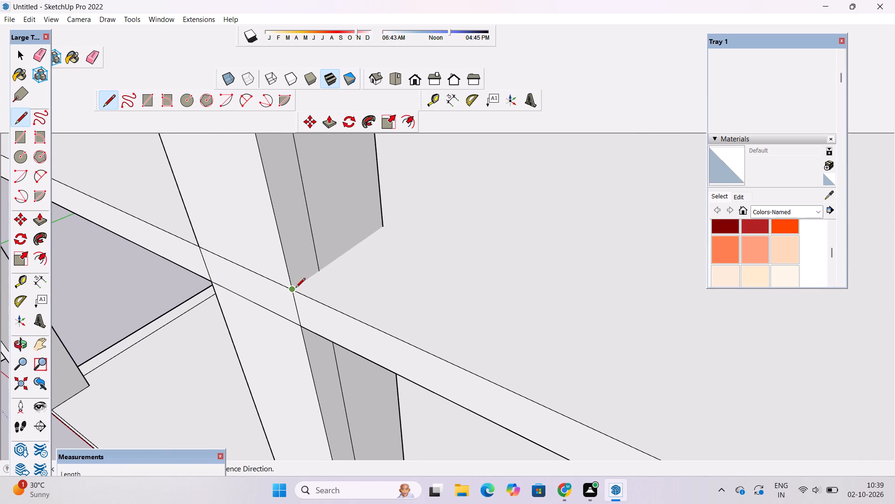
click(294, 290)
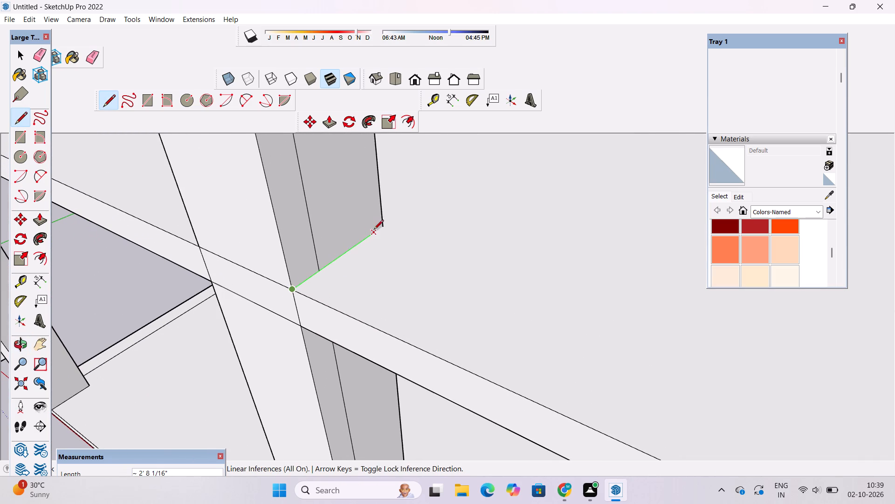
click(383, 227)
key(space)
Draw the missing edge along the base of the middle column's rear face on the middle slab.
text(o)
scroll(383, 227, down, 3)
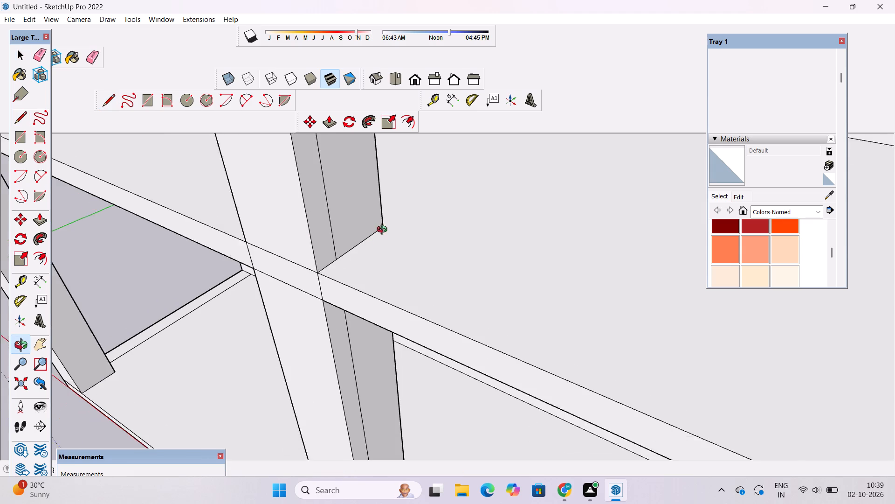
scroll(384, 231, down, 2)
drag(275, 275, 525, 266)
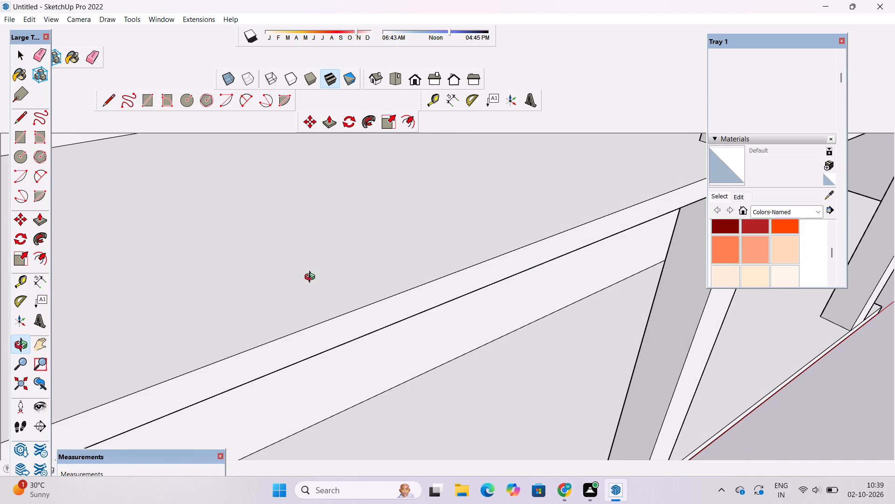
scroll(312, 278, down, 5)
shift+drag(320, 275, 292, 346)
drag(285, 346, 330, 354)
scroll(526, 190, up, 4)
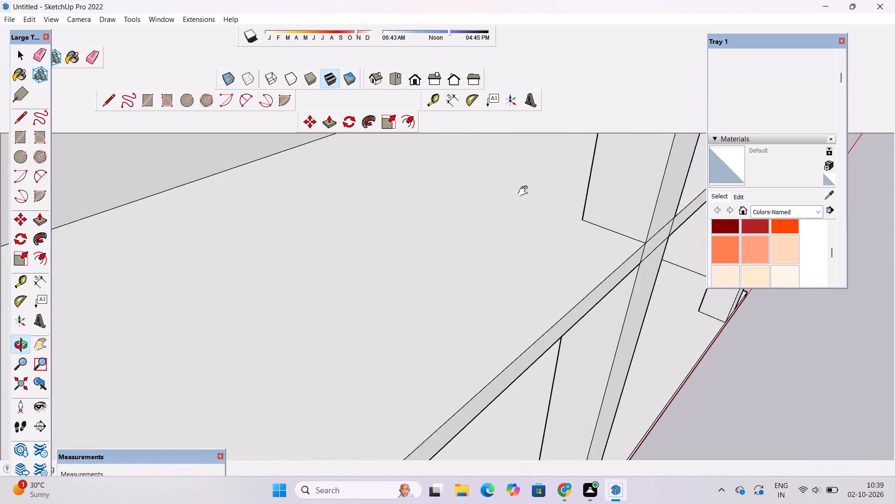
shift+drag(495, 208, 224, 308)
drag(219, 310, 450, 315)
scroll(483, 290, up, 3)
shift+drag(478, 290, 332, 289)
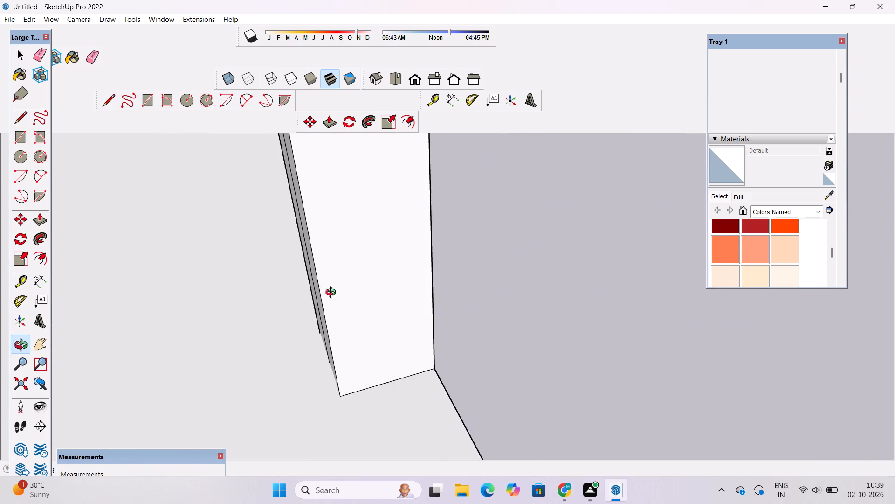
drag(353, 325, 386, 294)
scroll(377, 298, down, 5)
drag(333, 332, 350, 294)
scroll(354, 331, up, 7)
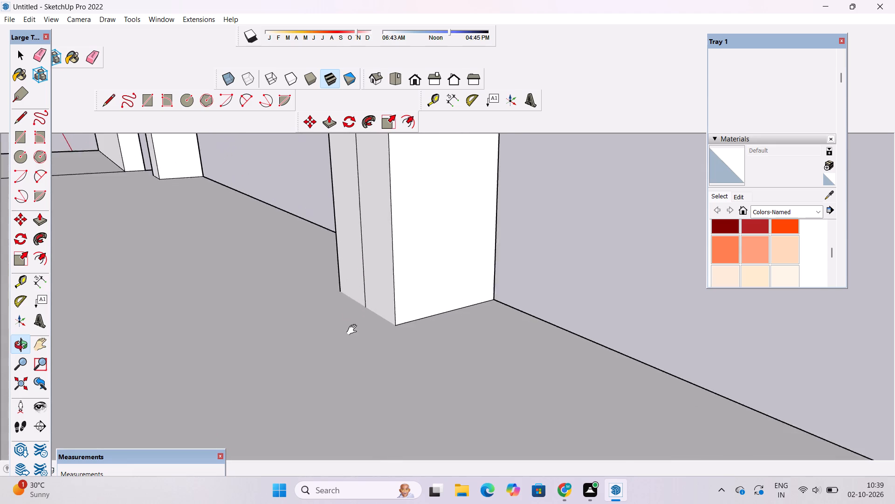
scroll(354, 330, up, 6)
shift+drag(356, 328, 350, 325)
shift+scroll(367, 303, up, 3)
shift+drag(366, 302, 327, 314)
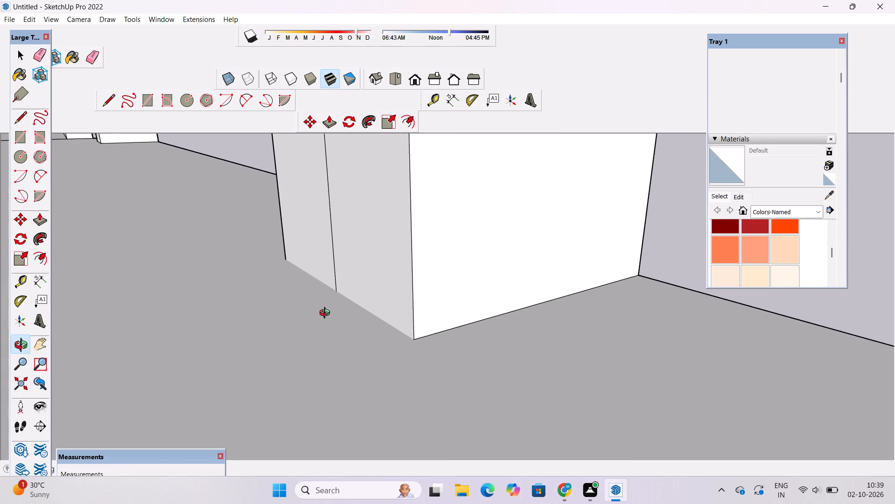
key(l)
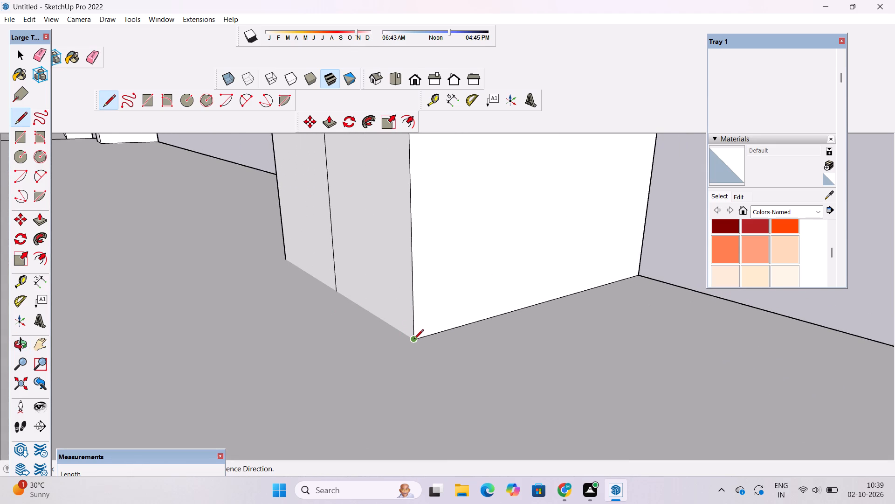
click(414, 340)
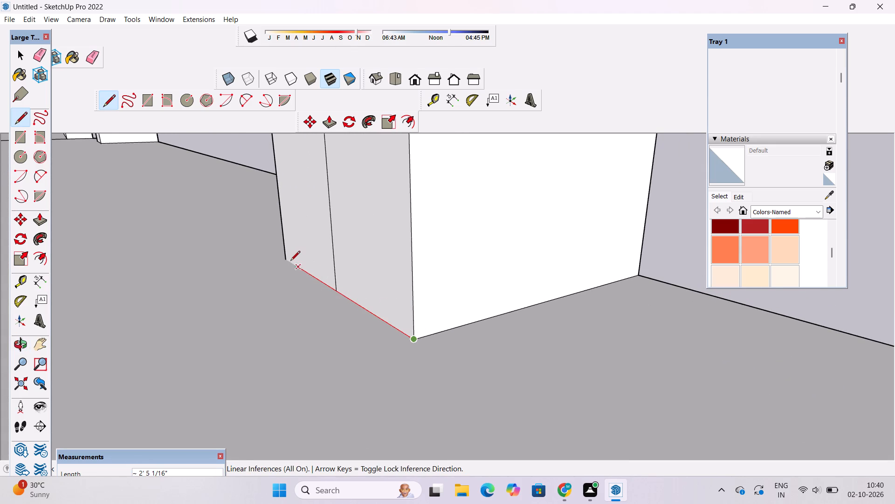
click(289, 259)
key(space)
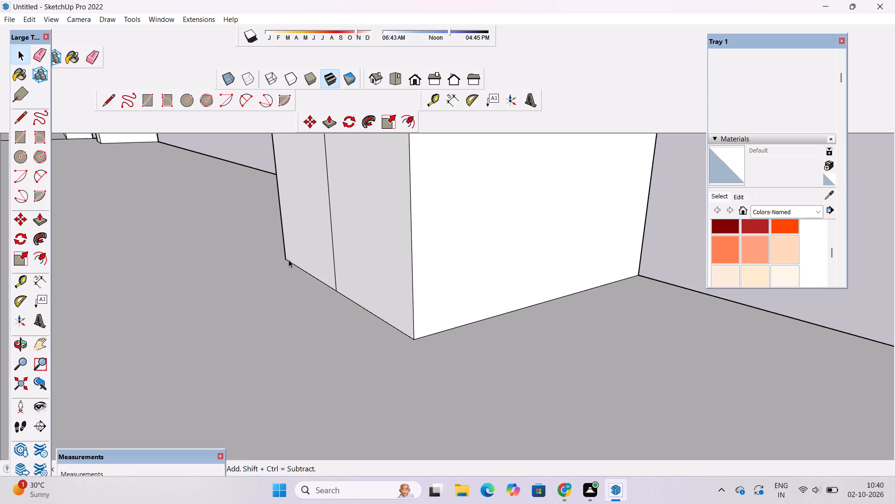
Erase the stray vertical edge on the middle column's rear face above the middle slab.
text(e)
drag(341, 212, 332, 246)
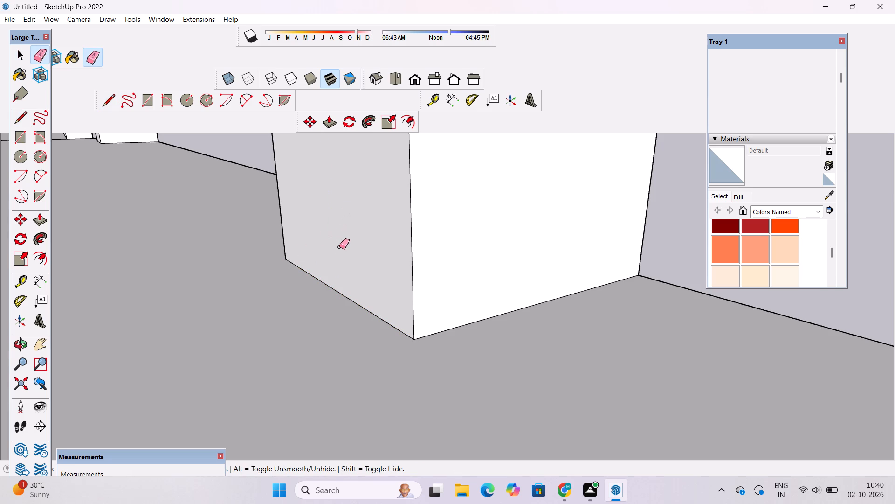
Erase the stray vertical edge above the middle slab on the middle column's side facing the full-height wall.
key(o)
scroll(350, 248, down, 9)
drag(567, 267, 146, 313)
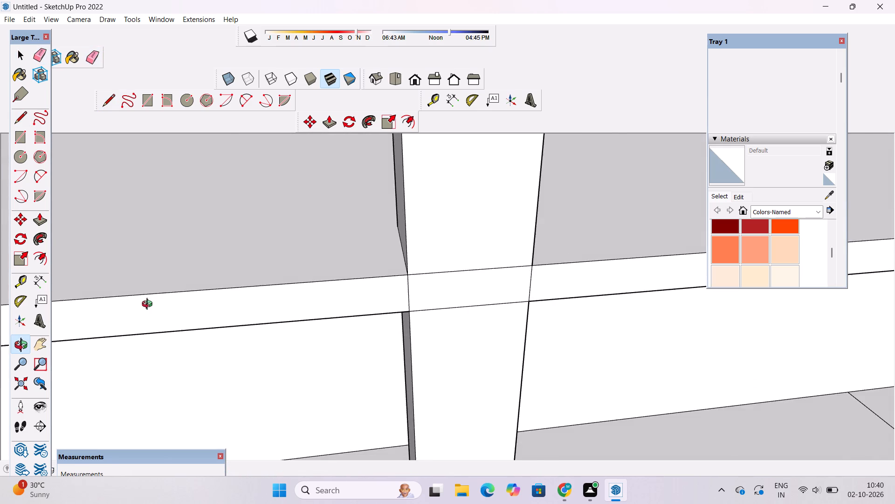
scroll(190, 291, down, 6)
drag(482, 217, 249, 248)
shift+drag(358, 221, 358, 277)
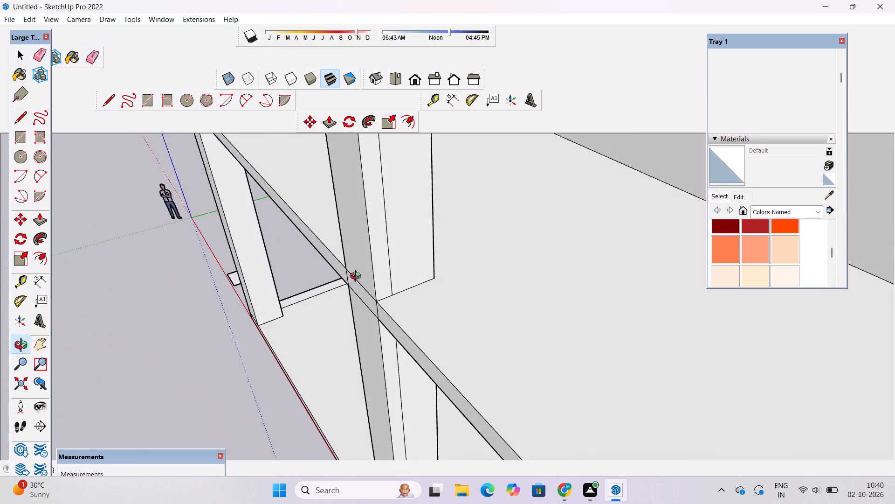
shift+drag(358, 277, 358, 278)
scroll(399, 239, up, 5)
key(e)
drag(381, 225, 381, 242)
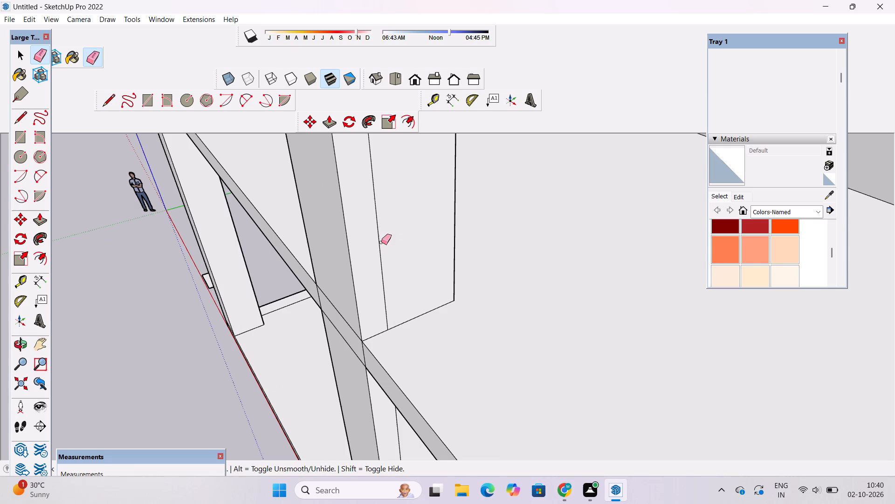
drag(381, 242, 379, 258)
Examine the three full-height front columns and their fit between the slabs and roof across the whole building.
key(o)
scroll(379, 258, down, 4)
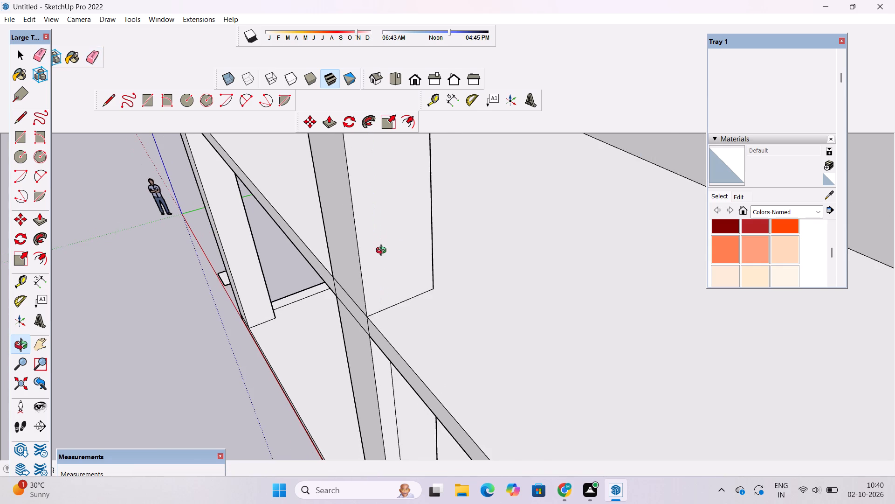
scroll(383, 252, down, 20)
drag(390, 302, 403, 252)
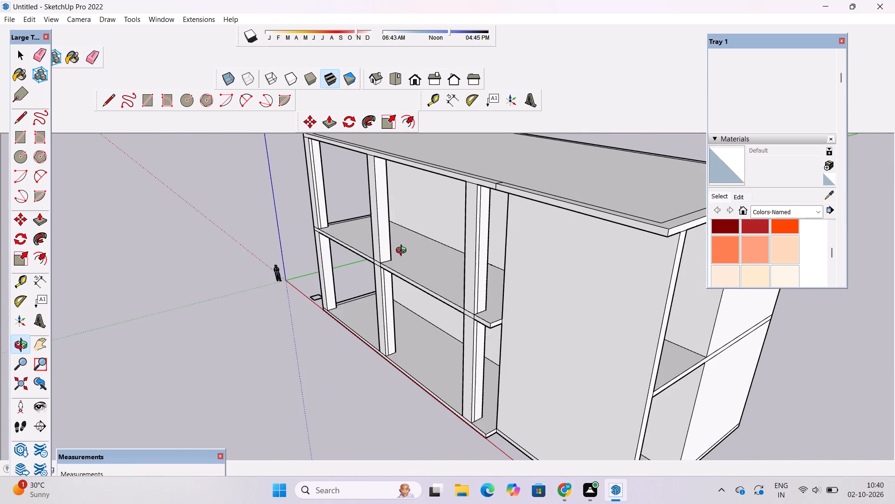
shift+drag(403, 252, 404, 285)
scroll(404, 285, down, 4)
drag(377, 287, 440, 277)
shift+drag(440, 273, 436, 316)
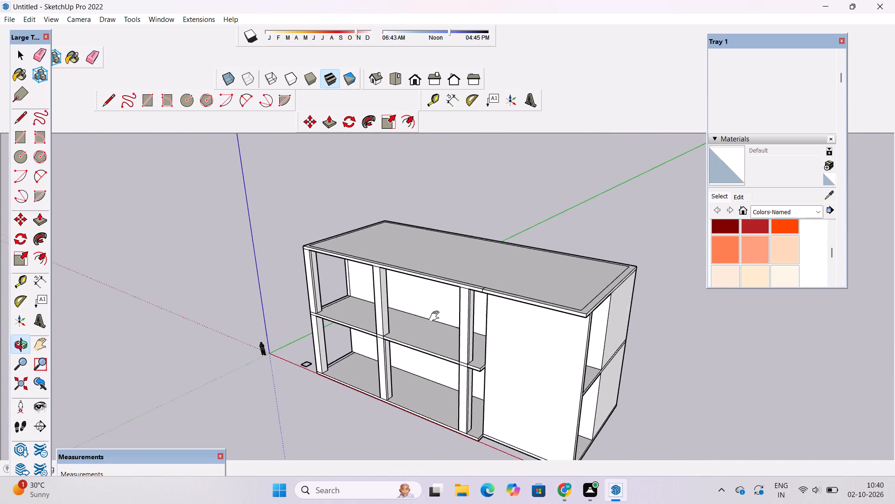
shift+drag(436, 316, 434, 332)
scroll(434, 304, up, 4)
drag(386, 320, 475, 338)
shift+drag(492, 333, 394, 307)
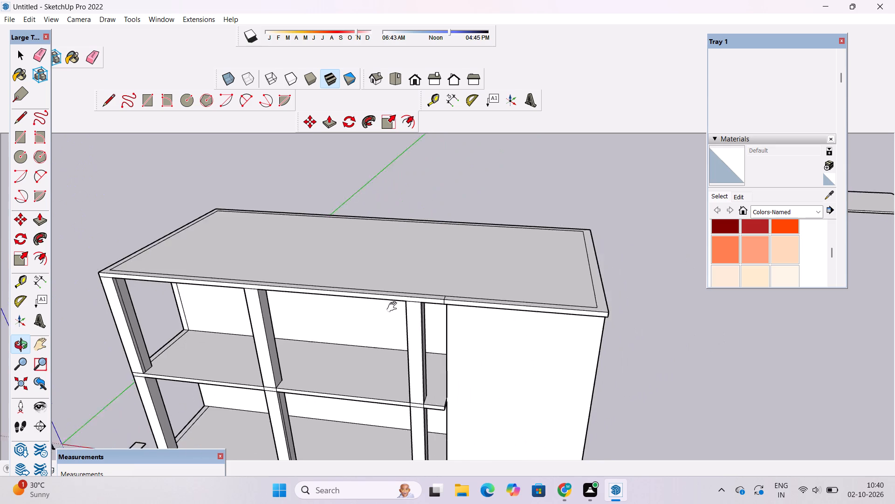
shift+drag(394, 307, 390, 302)
shift+scroll(388, 296, down, 7)
scroll(423, 365, up, 2)
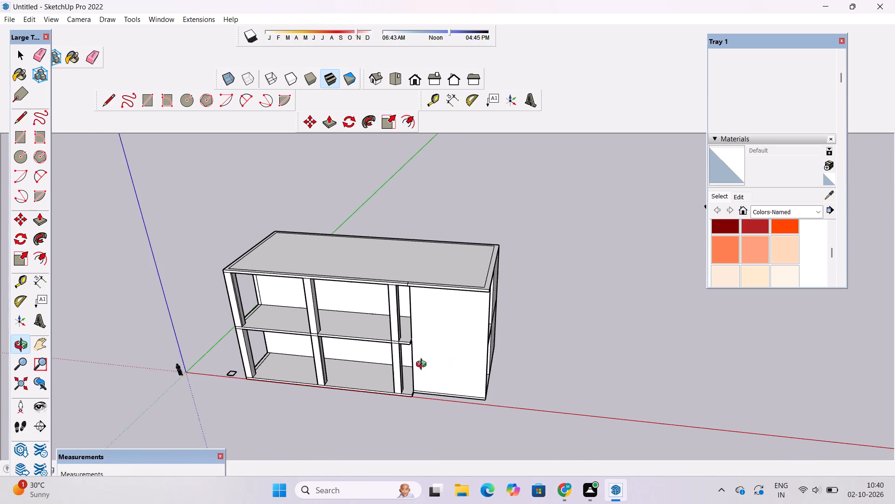
Examine the whole building from the front and above, checking the columns, slabs and roof.
scroll(423, 365, up, 7)
shift+drag(362, 348, 489, 357)
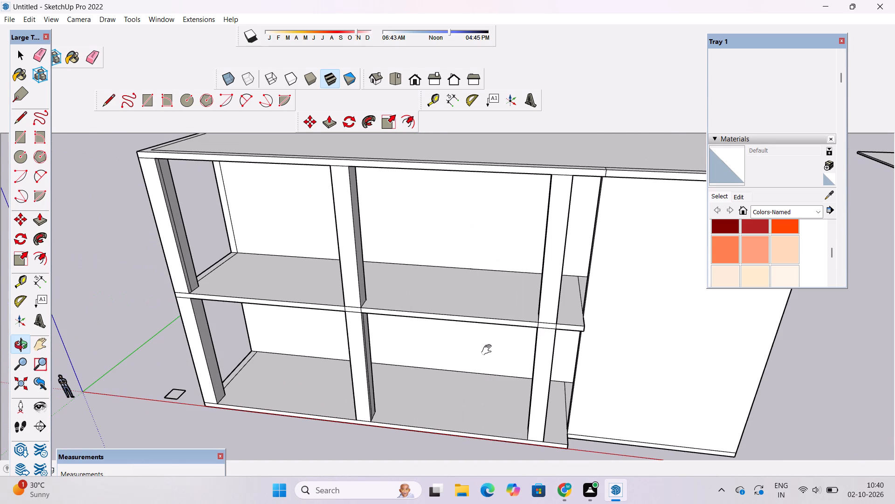
scroll(489, 349, up, 3)
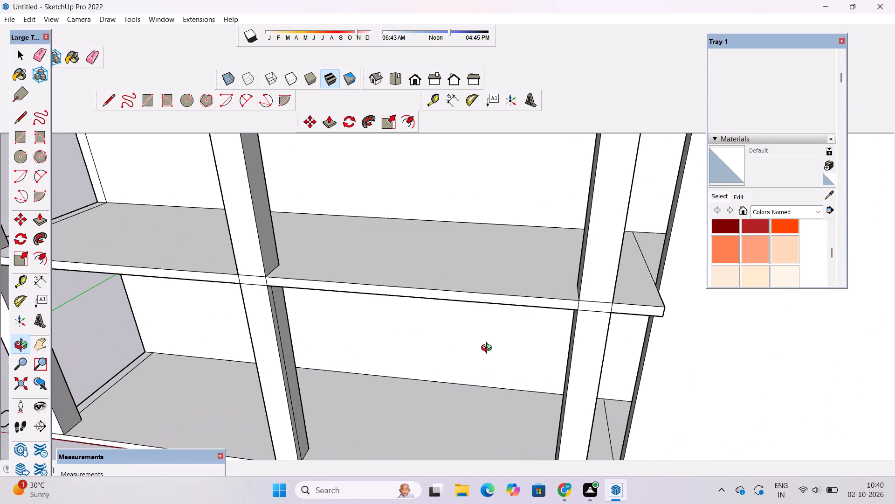
scroll(489, 349, up, 2)
scroll(489, 349, down, 10)
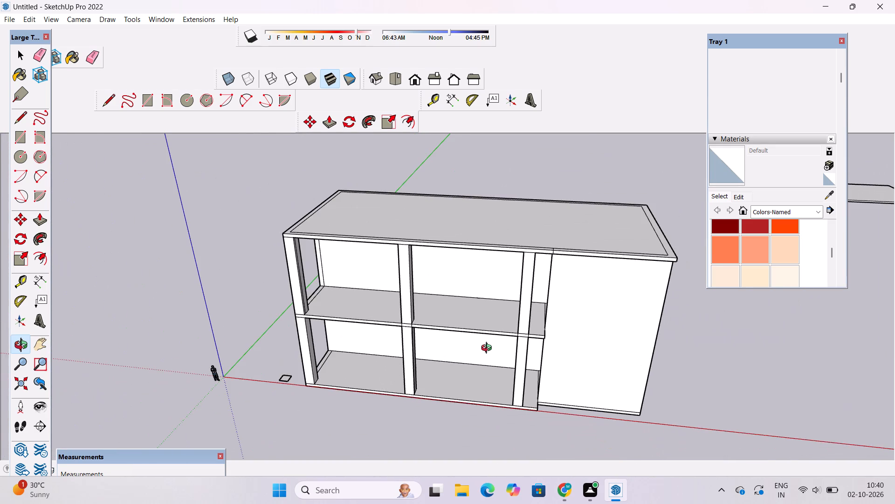
scroll(491, 347, down, 5)
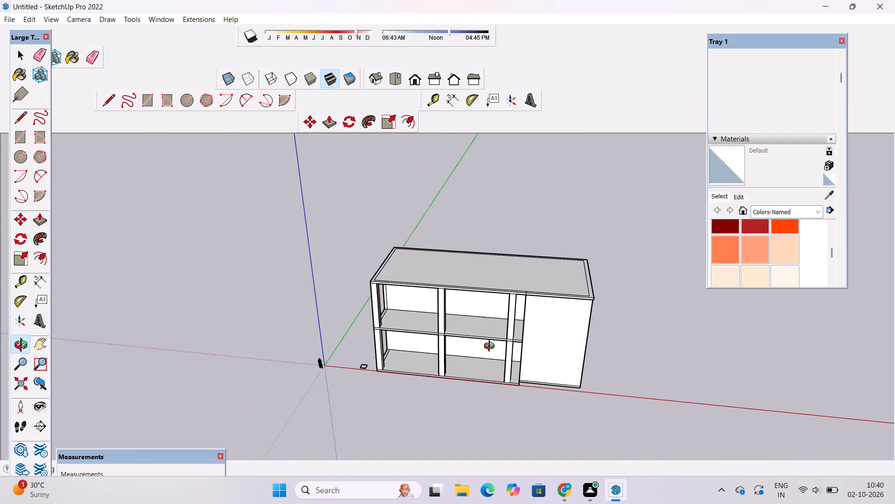
scroll(491, 347, down, 9)
shift+drag(465, 350, 430, 357)
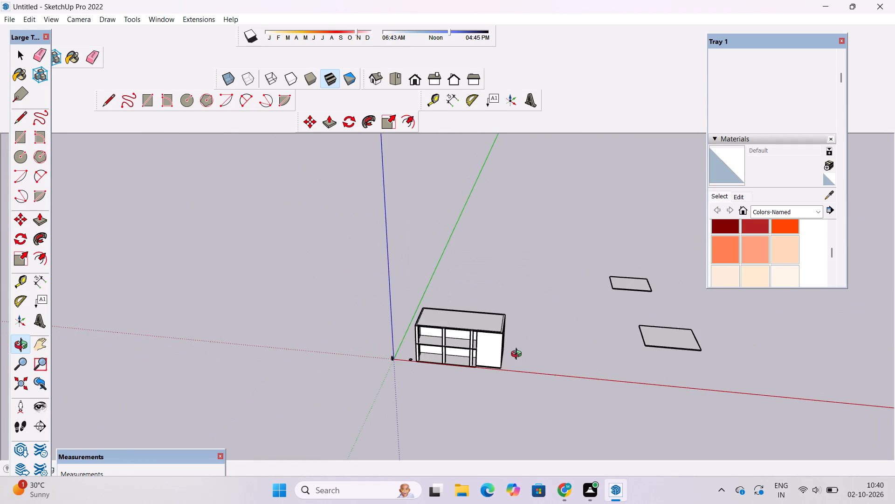
scroll(447, 354, up, 4)
scroll(534, 346, up, 4)
shift+click(512, 344)
scroll(509, 346, down, 4)
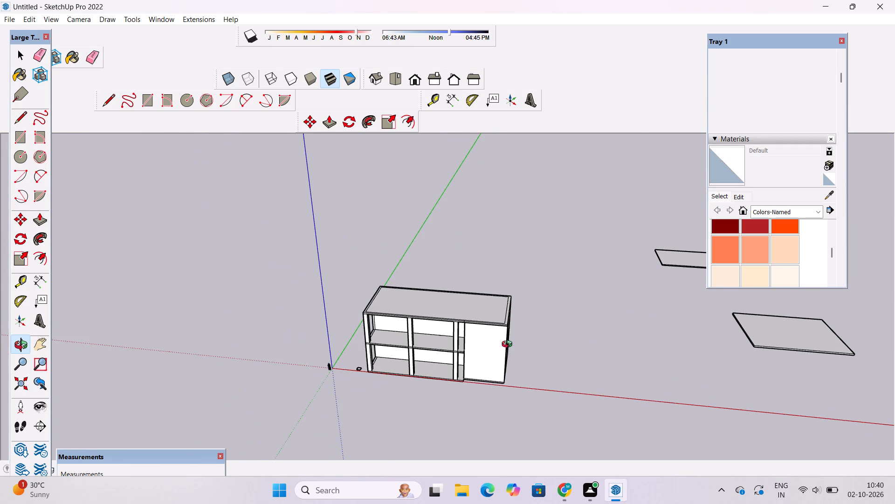
scroll(509, 345, down, 3)
drag(477, 335, 501, 388)
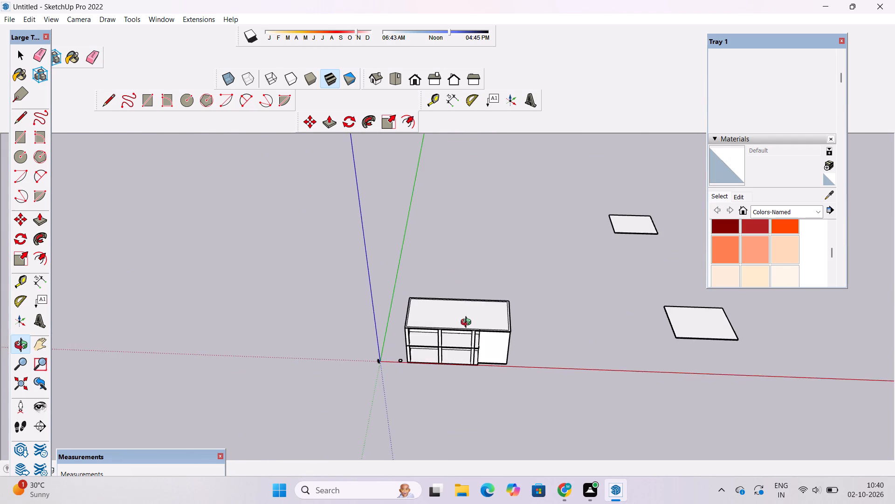
scroll(468, 322, up, 8)
scroll(468, 322, down, 2)
shift+drag(515, 324, 488, 329)
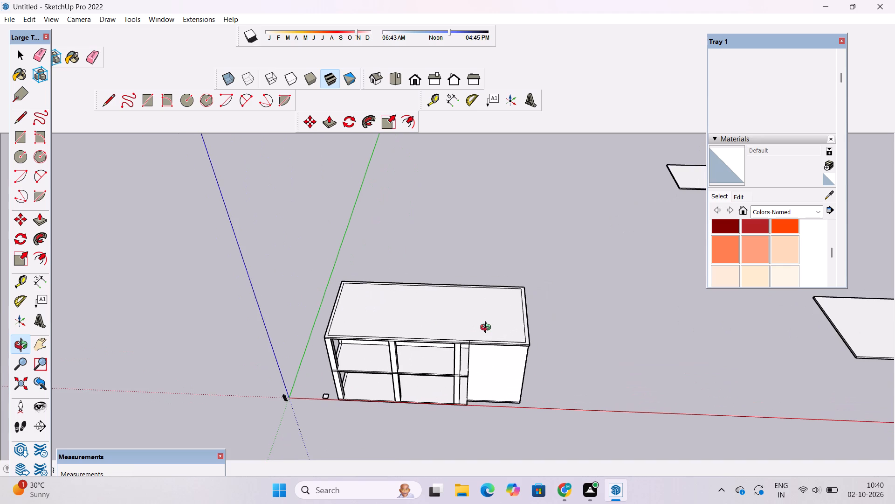
scroll(474, 332, down, 3)
drag(474, 332, 489, 411)
scroll(455, 336, up, 10)
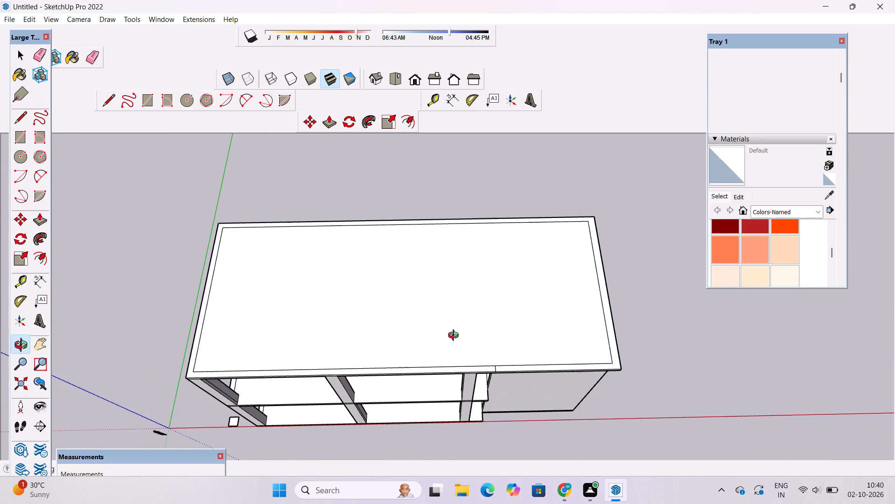
Examine the roof's front edge and underside where the front columns meet it.
drag(487, 373, 470, 282)
scroll(481, 311, up, 4)
drag(489, 342, 484, 285)
shift+drag(484, 285, 498, 339)
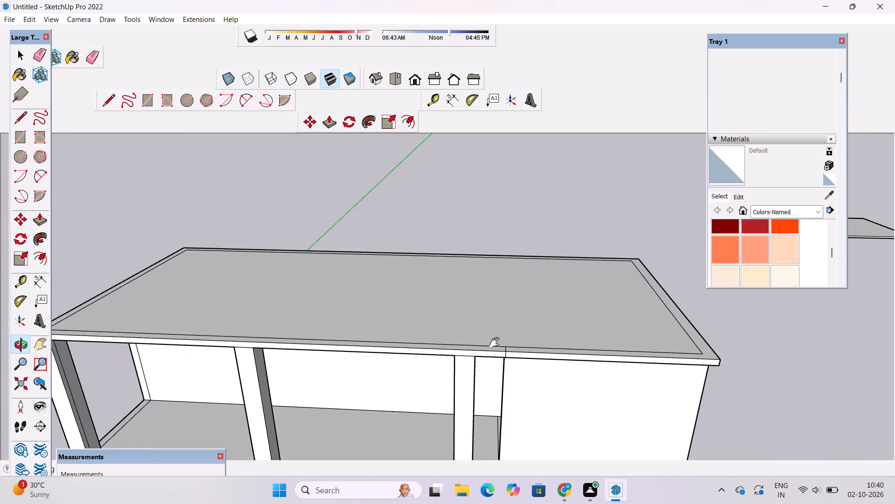
drag(496, 344, 496, 311)
scroll(502, 317, up, 4)
shift+drag(511, 336, 511, 276)
scroll(485, 294, down, 4)
drag(484, 302, 488, 313)
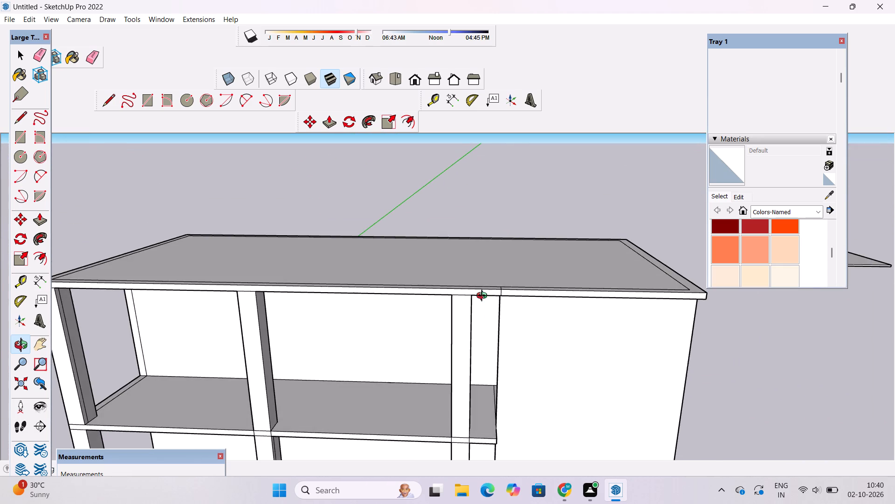
scroll(483, 296, up, 3)
shift+drag(481, 301, 495, 325)
drag(495, 329, 484, 225)
scroll(452, 273, down, 3)
drag(446, 281, 452, 244)
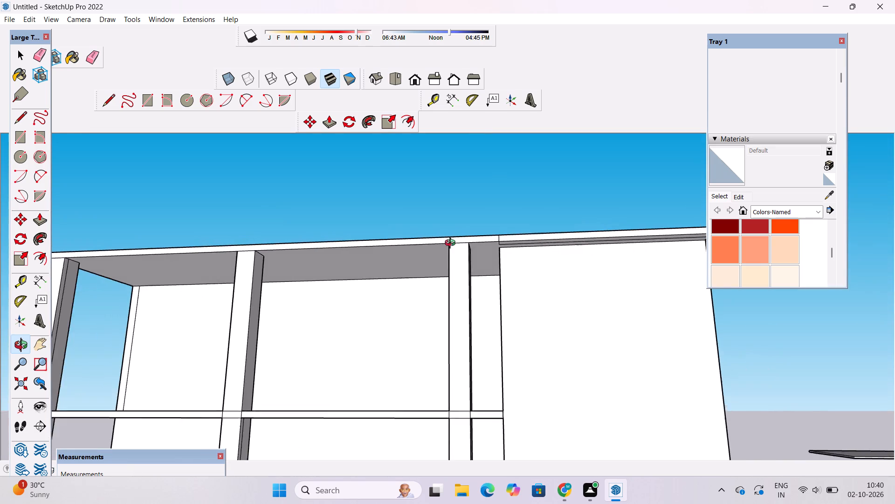
drag(452, 244, 463, 208)
drag(464, 207, 475, 254)
scroll(369, 298, up, 2)
drag(367, 292, 415, 291)
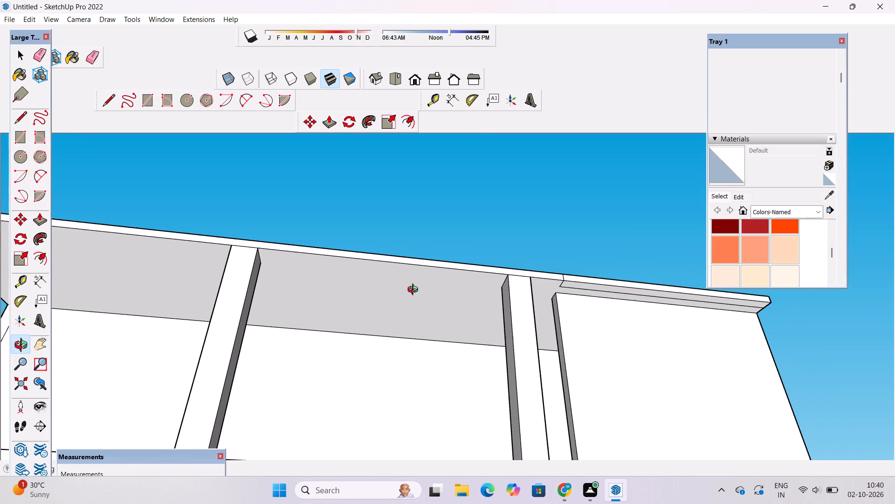
drag(415, 291, 410, 343)
shift+drag(409, 343, 394, 273)
drag(394, 269, 397, 291)
scroll(395, 266, up, 2)
shift+drag(395, 266, 453, 310)
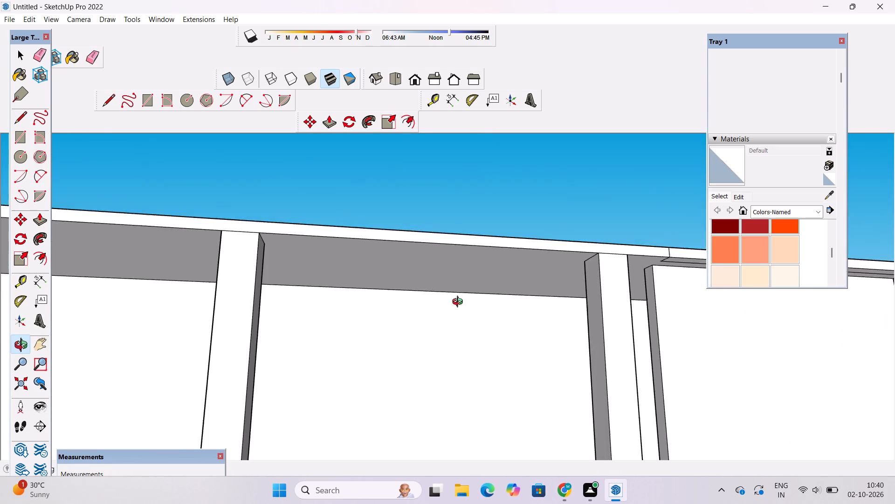
drag(460, 303, 406, 250)
scroll(403, 242, up, 2)
scroll(385, 250, down, 5)
drag(348, 275, 397, 216)
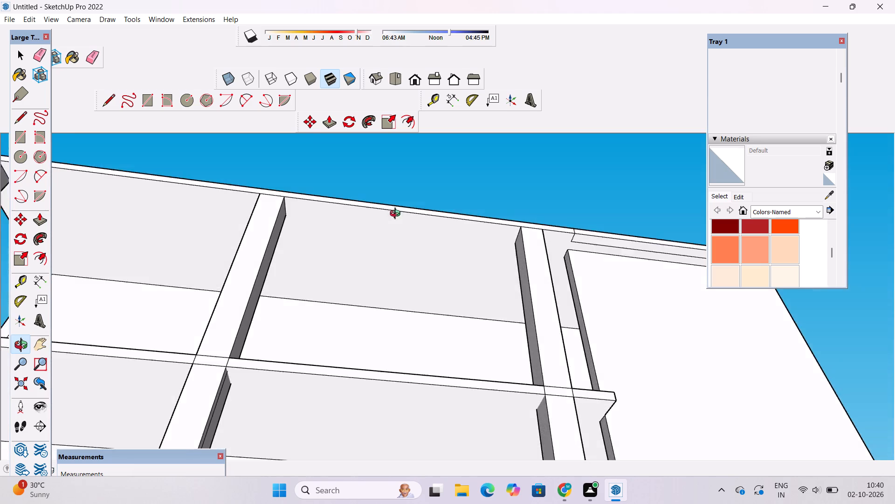
shift+drag(398, 218, 384, 276)
Draw a line about 31' 2" long on the roof's underside, joining the rear corners of the middle column and the column beside the full-height wall.
shift+scroll(450, 283, up, 2)
drag(491, 298, 470, 266)
scroll(464, 263, up, 2)
shift+drag(464, 262, 446, 267)
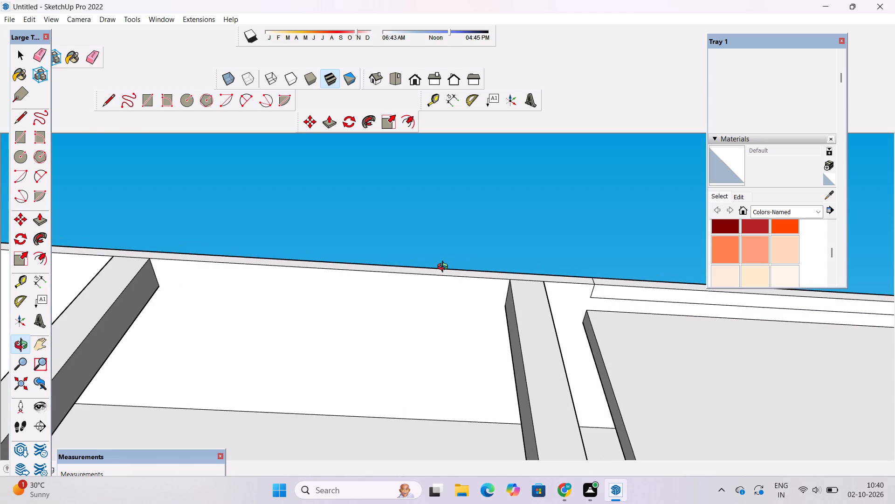
key(l)
scroll(502, 305, up, 1)
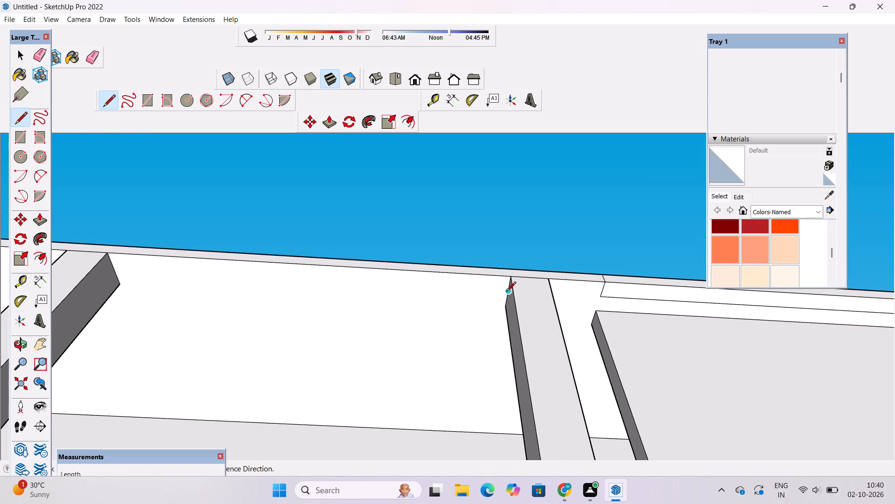
scroll(506, 294, down, 1)
scroll(506, 294, up, 3)
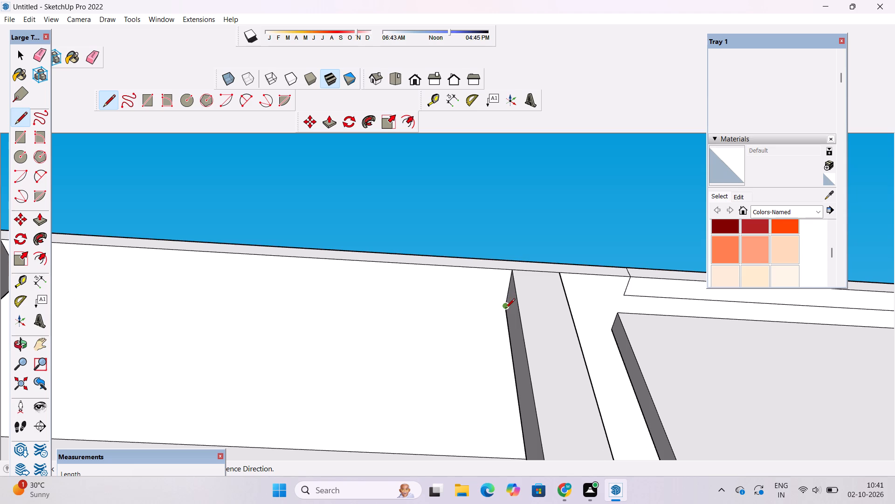
click(505, 309)
scroll(505, 309, down, 9)
scroll(305, 308, up, 6)
click(306, 287)
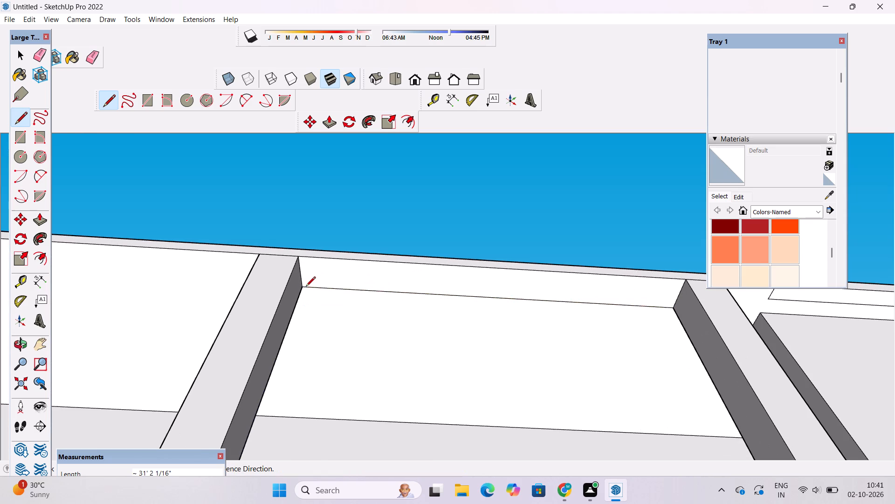
scroll(449, 281, down, 11)
scroll(335, 279, up, 4)
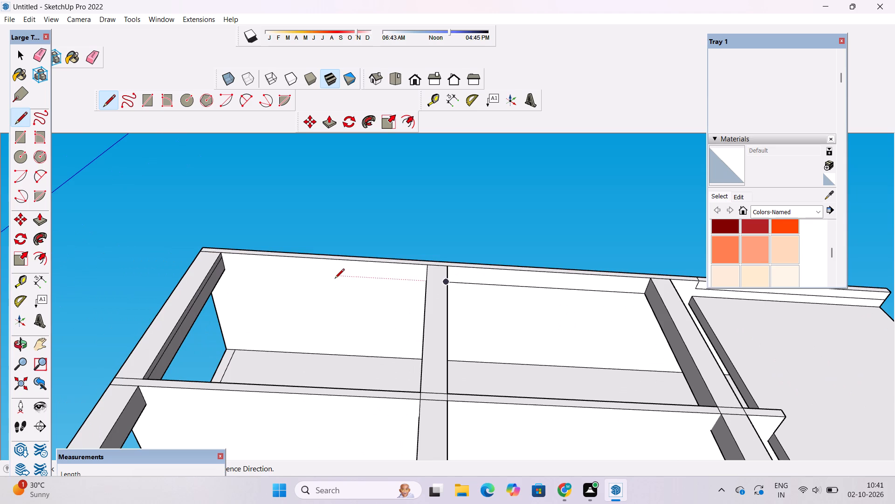
Draw the missing edge, about 3' long, where the middle column's side facing away from the full-height wall meets the middle slab's underside.
key(o)
scroll(335, 279, down, 4)
drag(340, 287, 437, 299)
drag(454, 286, 410, 291)
drag(402, 305, 525, 361)
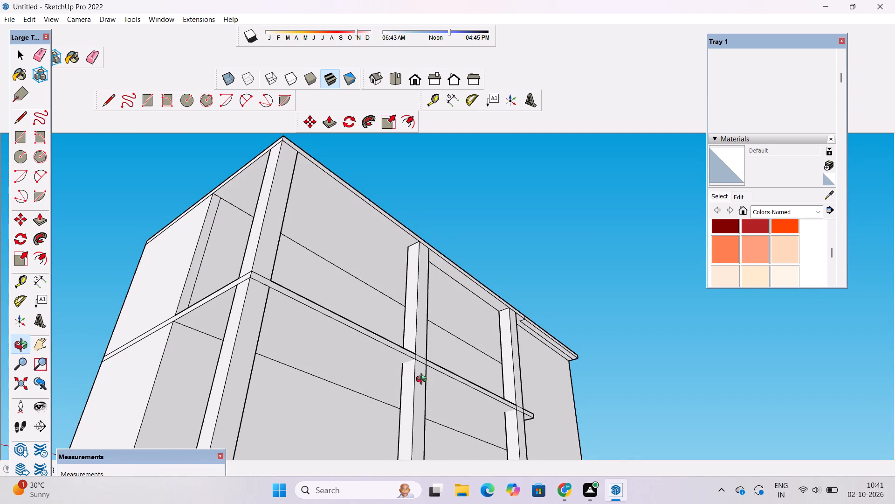
scroll(420, 379, up, 5)
drag(422, 350, 426, 337)
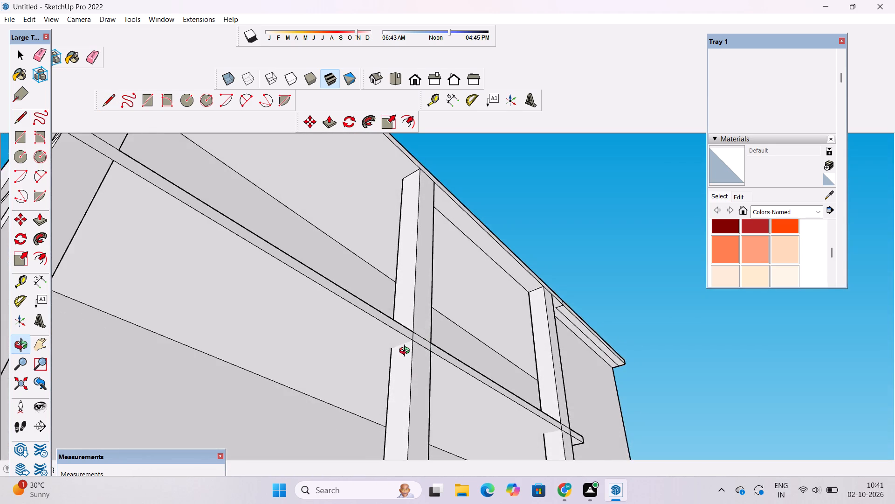
scroll(406, 352, up, 6)
key(l)
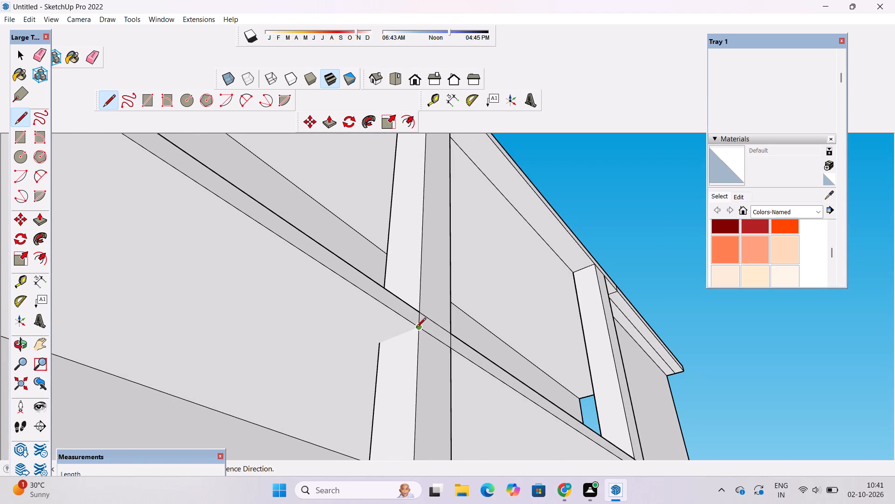
click(417, 329)
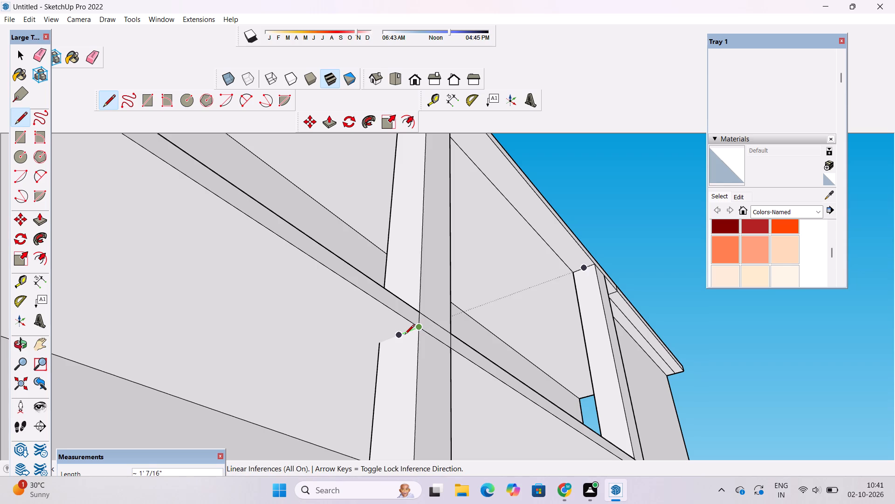
click(378, 344)
key(space)
text(o)
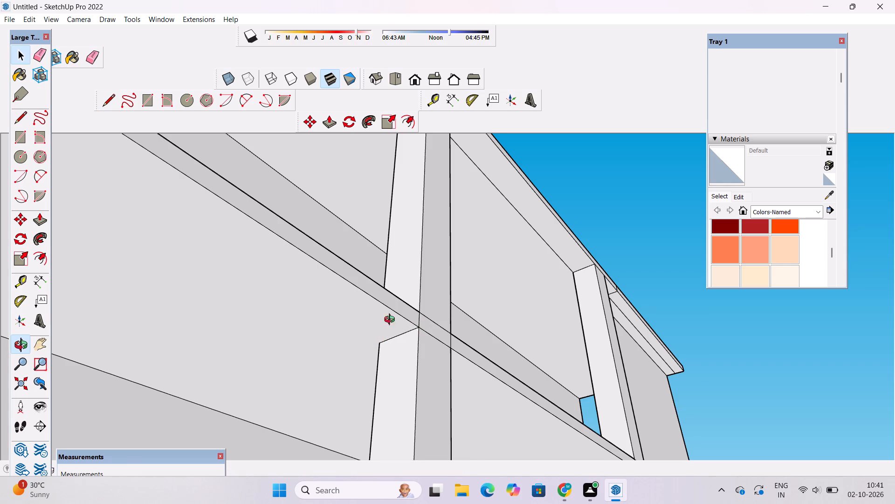
Draw the missing edge under the middle slab on the column beside the full-height wall, across its side facing the middle column.
scroll(399, 308, down, 7)
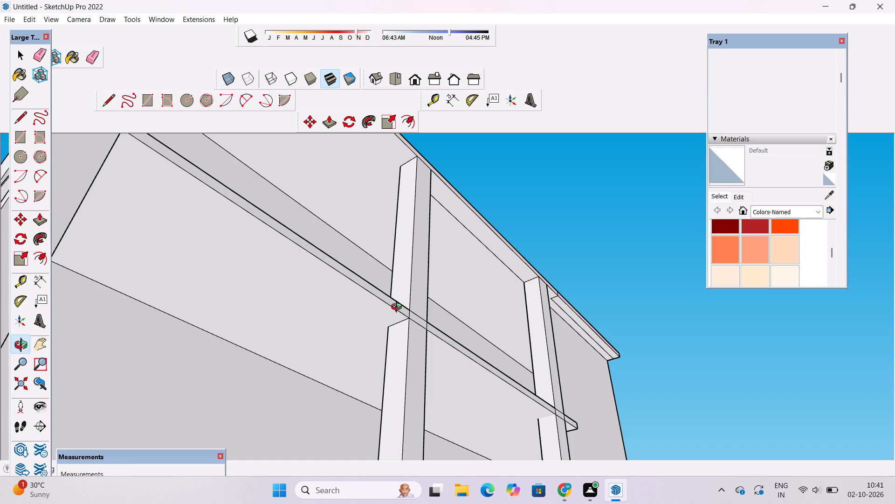
scroll(418, 308, down, 4)
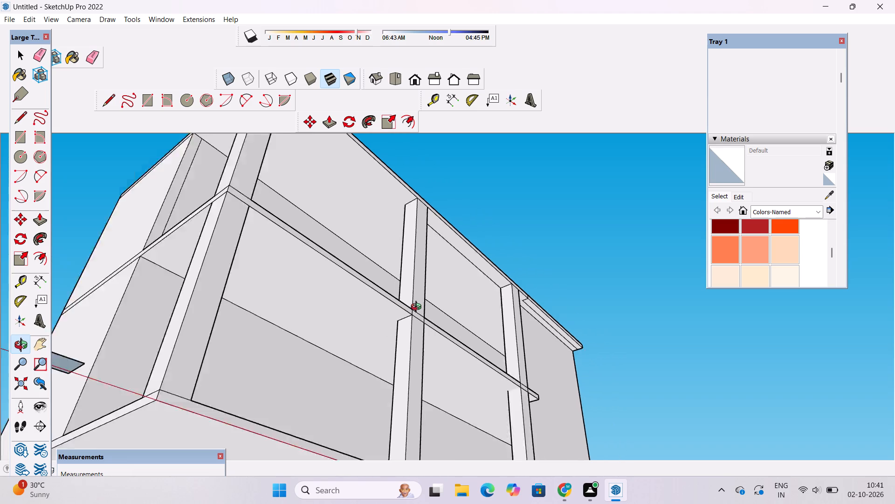
scroll(418, 308, down, 2)
drag(495, 390, 500, 459)
scroll(489, 423, up, 4)
scroll(483, 340, up, 2)
shift+drag(493, 358, 473, 321)
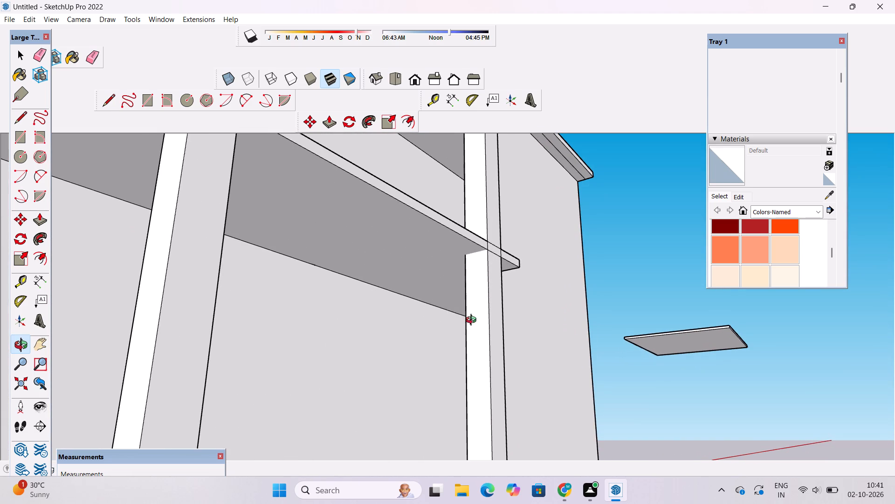
scroll(486, 321, down, 4)
scroll(496, 303, up, 8)
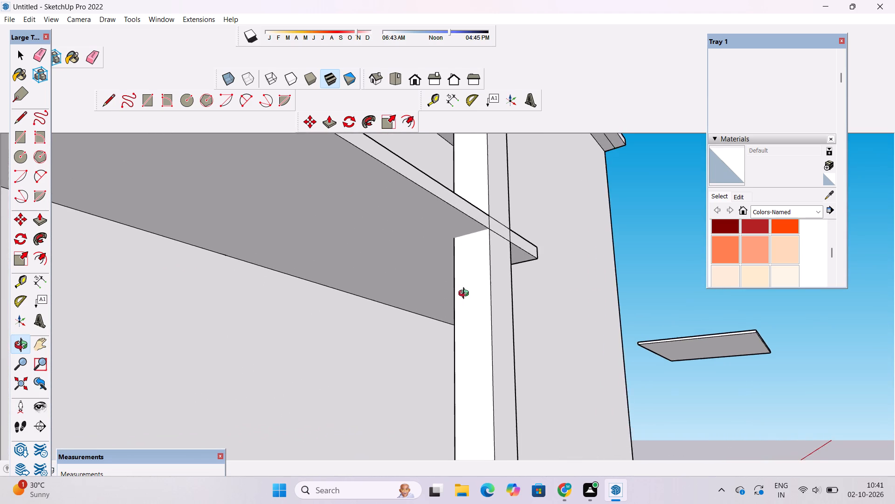
drag(466, 294, 497, 327)
scroll(504, 274, up, 3)
shift+drag(504, 273, 455, 269)
drag(454, 269, 476, 273)
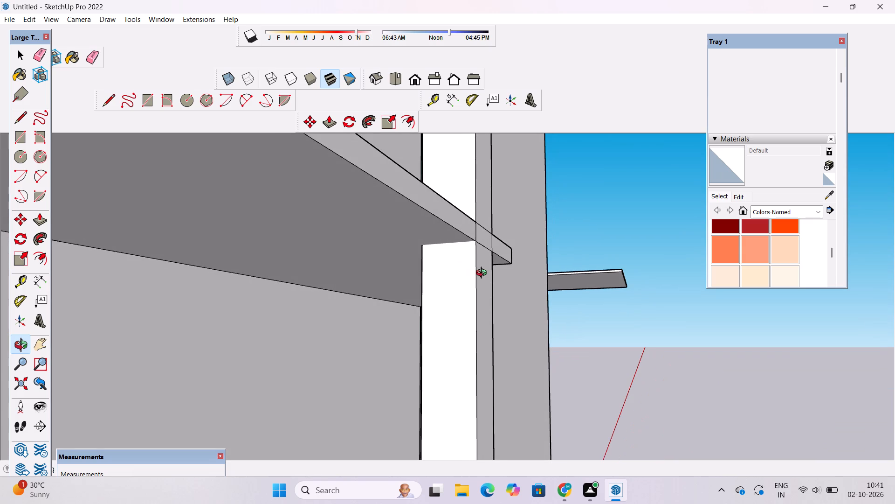
key(l)
scroll(480, 253, down, 4)
scroll(476, 255, up, 2)
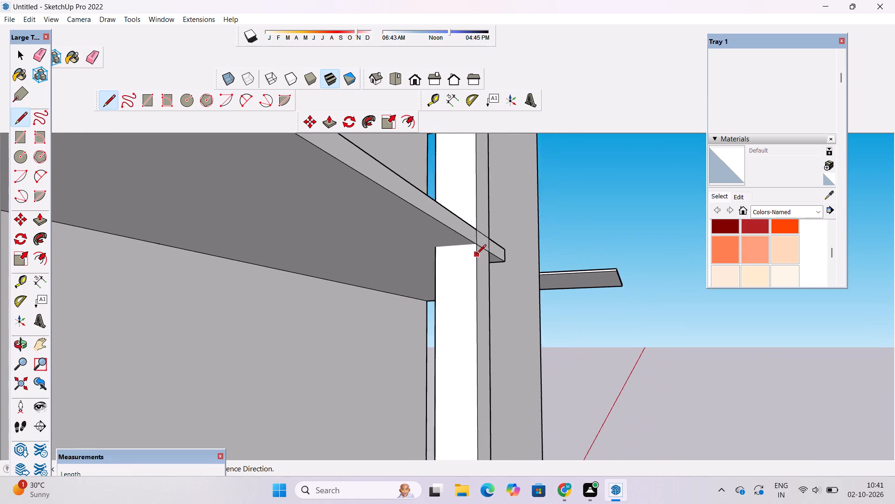
scroll(474, 245, up, 3)
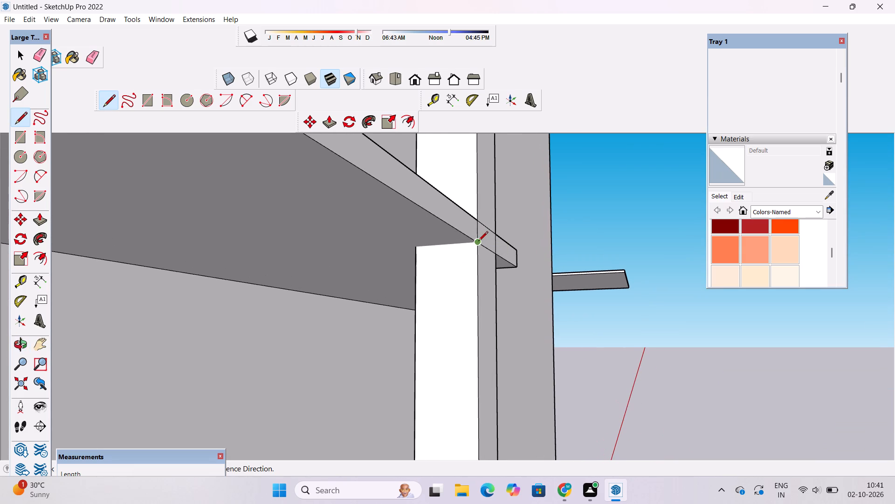
click(477, 245)
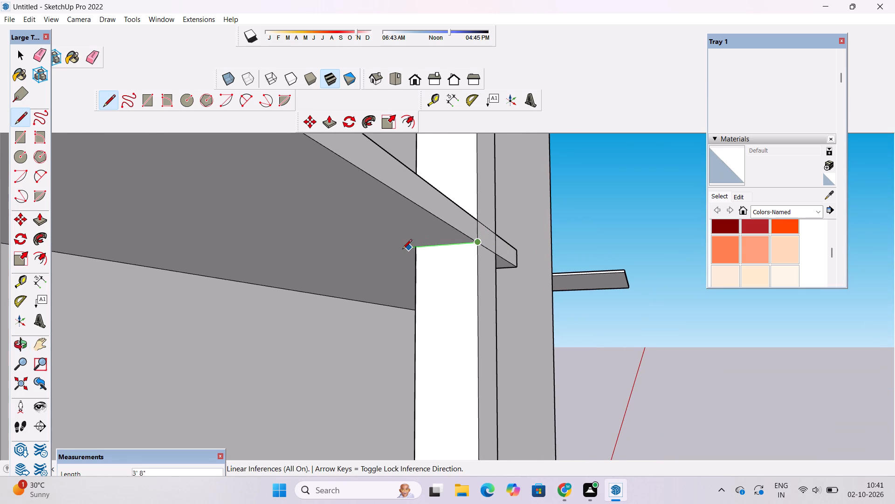
click(416, 248)
key(space)
text(o)
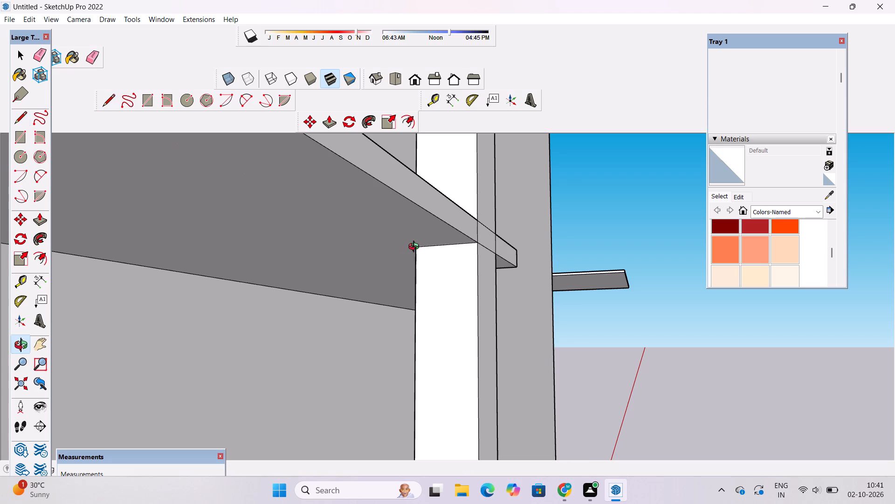
Draw the missing edge, about 3' long, under the middle slab on the column beside the full-height wall, across its side facing that wall.
scroll(416, 248, down, 6)
drag(536, 262, 294, 268)
scroll(454, 254, up, 3)
drag(428, 270, 287, 269)
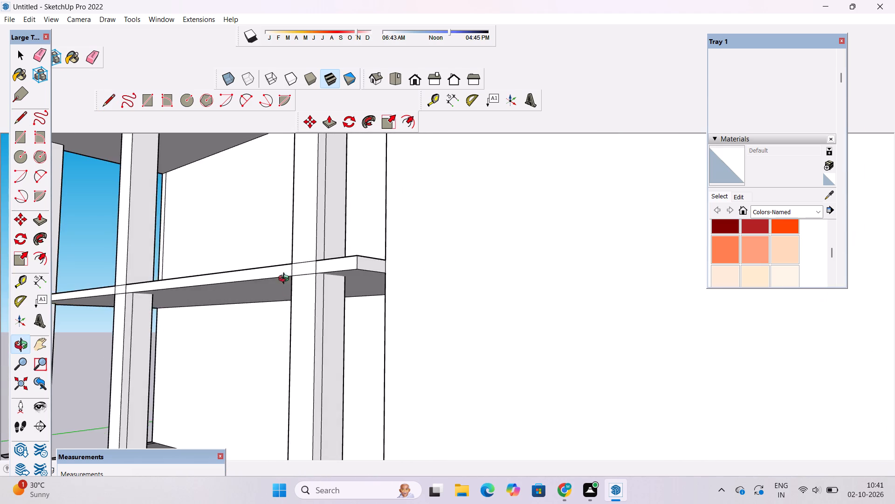
scroll(324, 298, up, 3)
drag(344, 293, 308, 248)
scroll(332, 264, up, 7)
shift+drag(296, 252, 332, 259)
drag(332, 259, 327, 261)
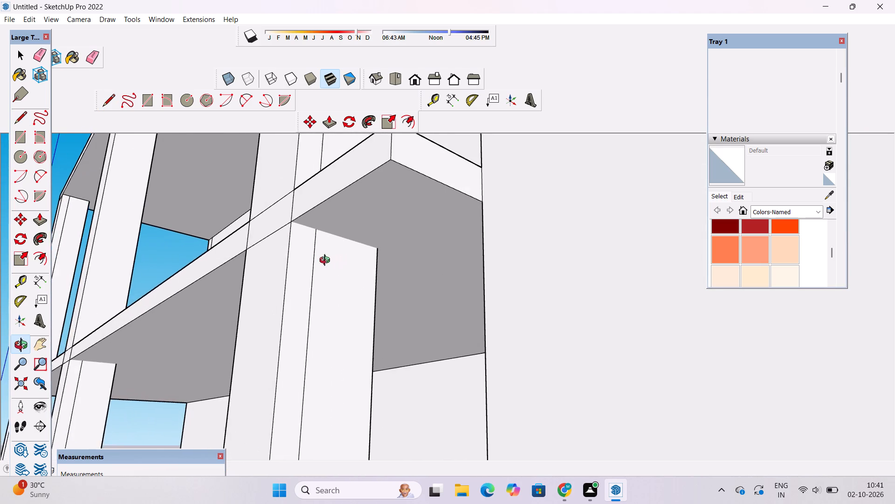
drag(327, 261, 310, 264)
key(l)
scroll(309, 257, up, 3)
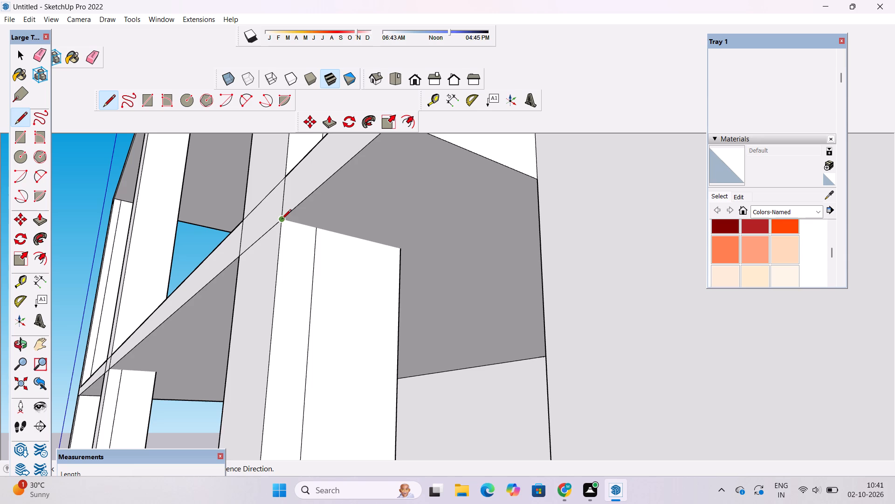
click(282, 220)
click(400, 250)
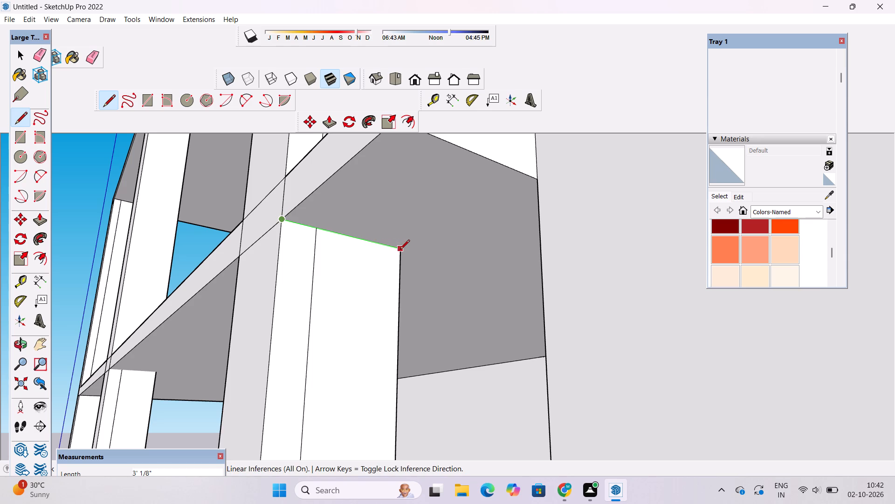
key(space)
Draw the missing edge where the middle column's side facing the full-height wall meets the middle slab's underside.
text(o)
scroll(400, 243, down, 6)
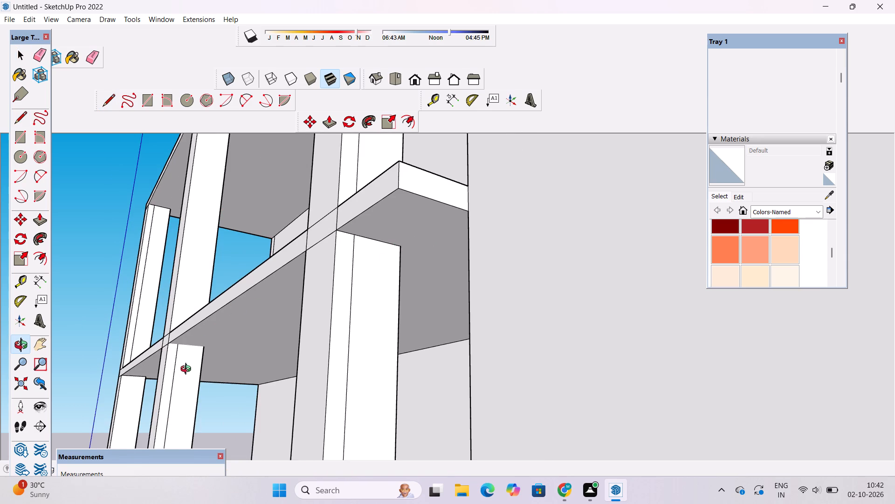
scroll(188, 370, up, 2)
shift+drag(187, 368, 221, 332)
drag(226, 328, 226, 367)
scroll(221, 363, up, 3)
shift+drag(220, 364, 226, 335)
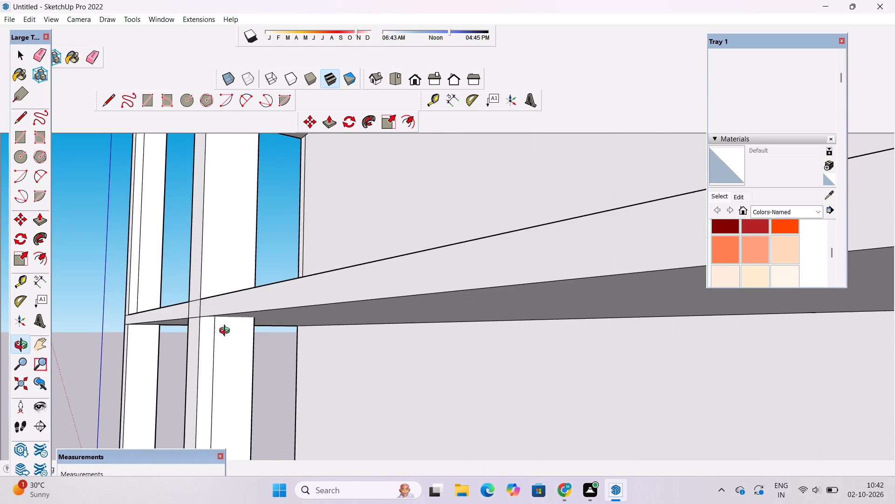
scroll(228, 326, down, 1)
drag(236, 336, 236, 320)
scroll(236, 320, up, 1)
shift+click(234, 318)
scroll(230, 316, up, 2)
shift+drag(230, 316, 218, 316)
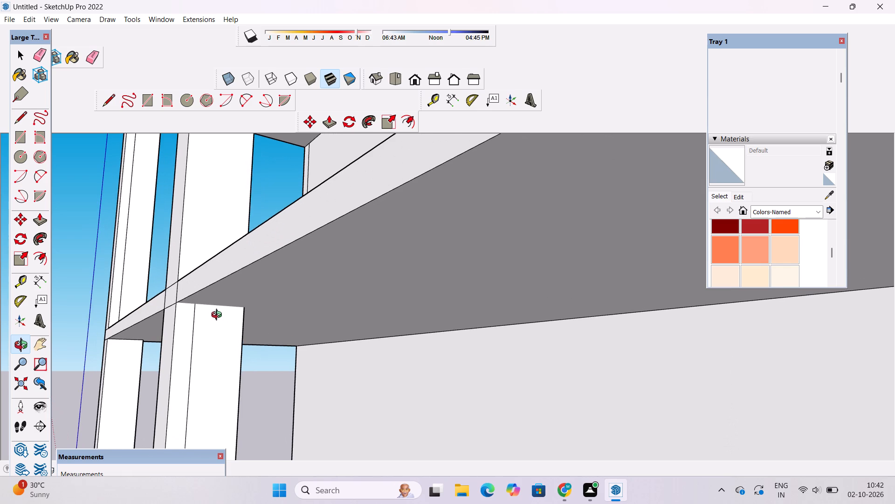
key(l)
scroll(219, 316, up, 3)
click(248, 306)
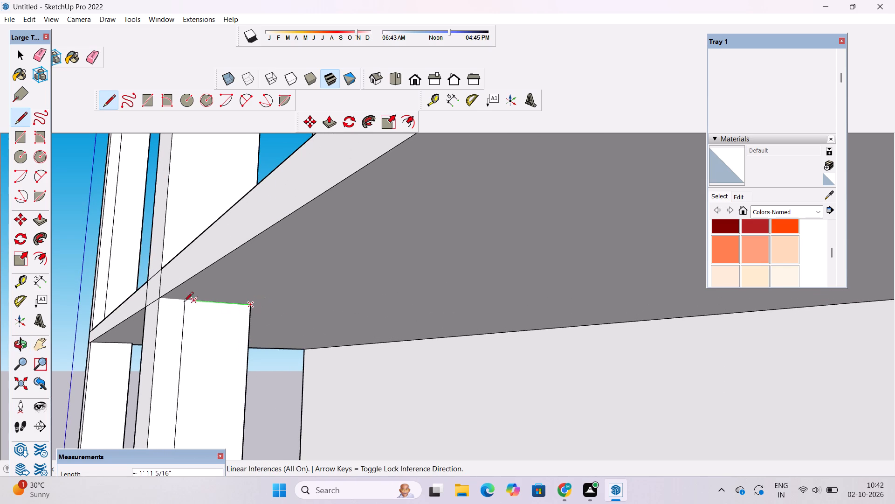
click(162, 300)
key(space)
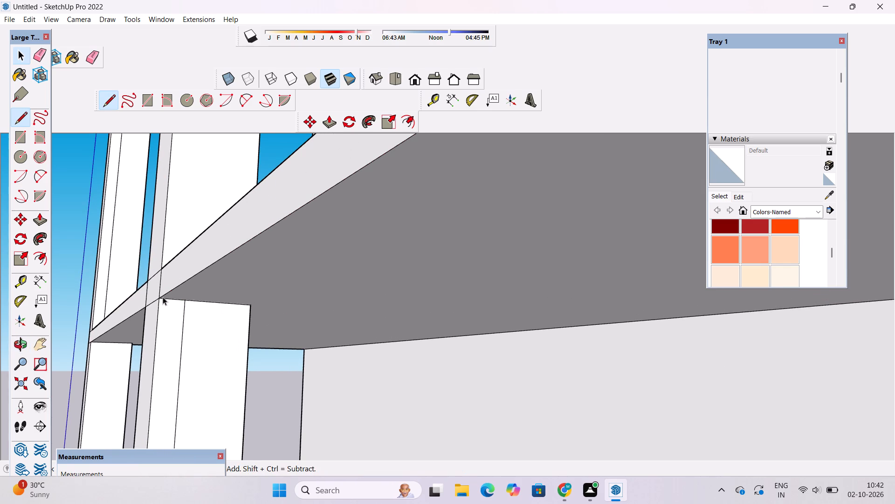
Examine the front columns and the middle slab's underside from the building's opposite end.
key(o)
scroll(176, 291, down, 7)
drag(153, 303, 484, 265)
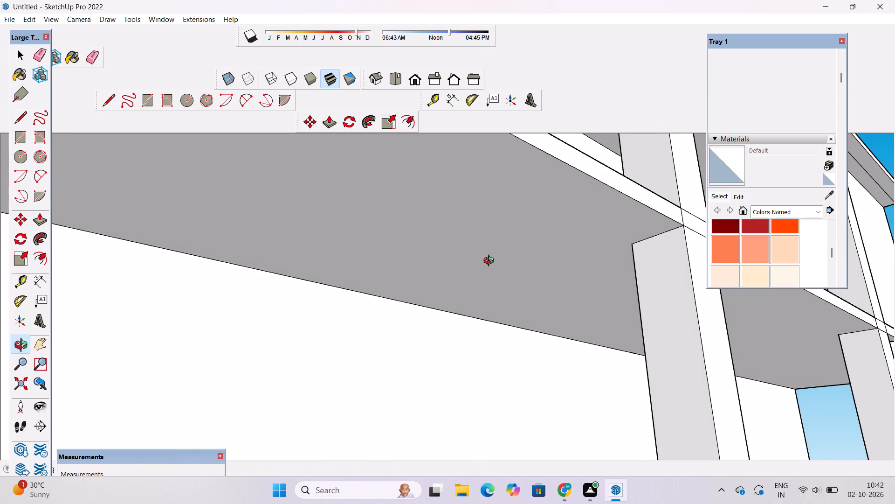
shift+drag(502, 256, 345, 262)
drag(319, 269, 554, 286)
drag(552, 285, 495, 277)
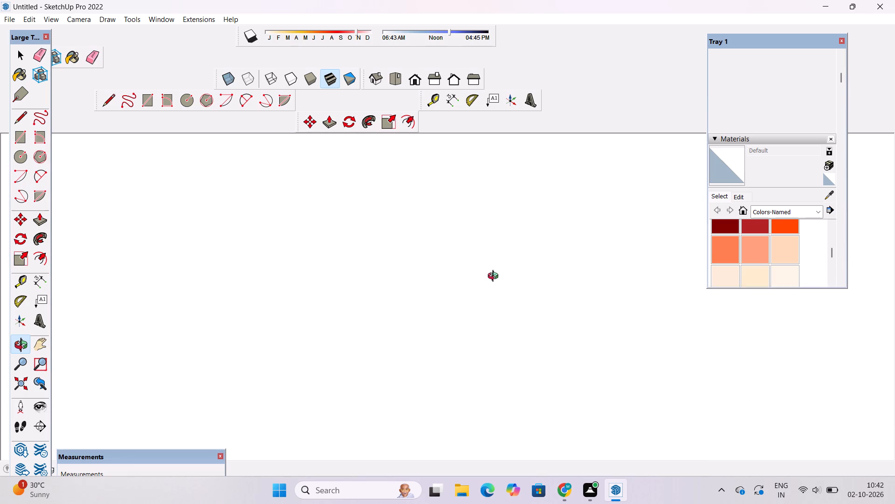
drag(495, 277, 449, 271)
scroll(449, 271, down, 6)
shift+drag(453, 271, 188, 244)
scroll(480, 273, down, 8)
shift+drag(567, 291, 398, 263)
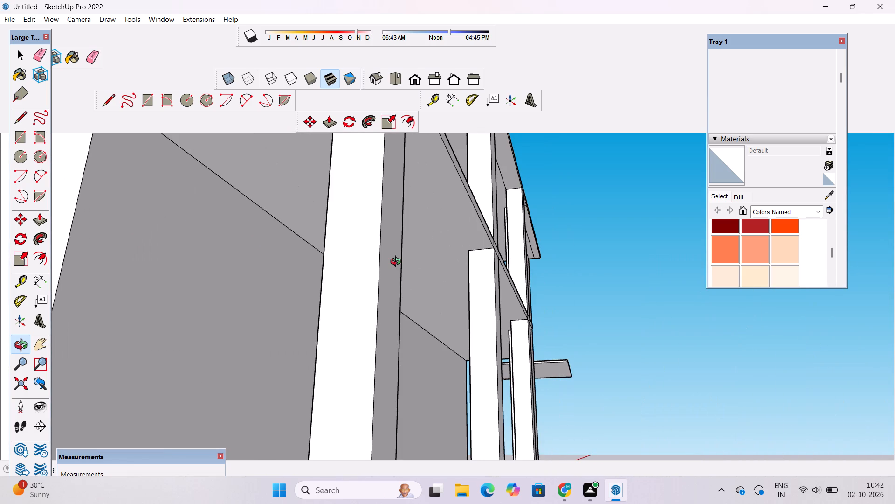
shift+drag(391, 264, 385, 256)
drag(384, 256, 477, 329)
scroll(473, 312, down, 5)
shift+drag(424, 306, 469, 392)
Draw the missing edge, about 3' long, under the middle slab across the interior-facing side of the column beside the full-height wall.
shift+scroll(482, 334, up, 5)
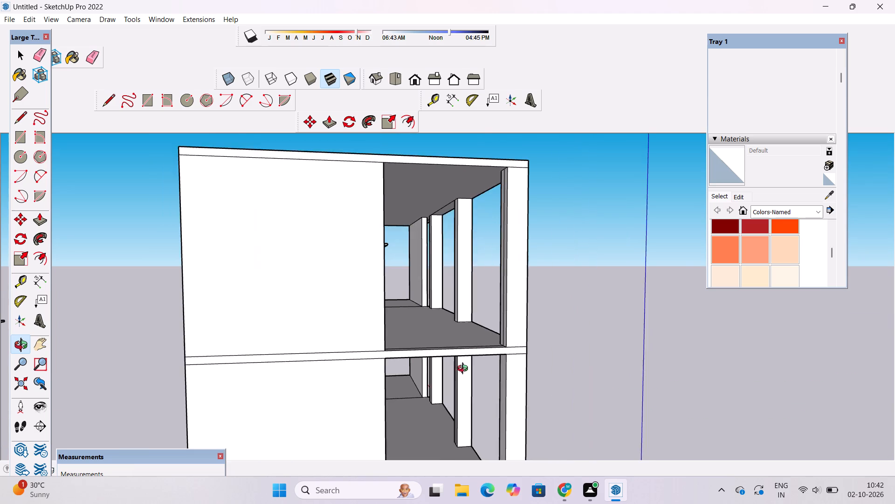
shift+scroll(465, 370, up, 4)
drag(462, 374, 457, 326)
scroll(434, 279, up, 4)
shift+drag(444, 278, 399, 283)
drag(419, 291, 460, 304)
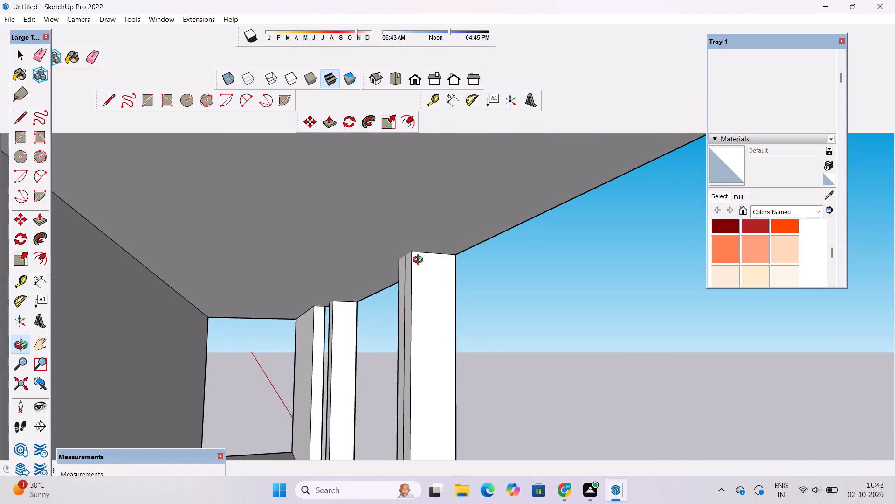
scroll(420, 261, up, 4)
drag(415, 262, 473, 298)
drag(499, 318, 430, 272)
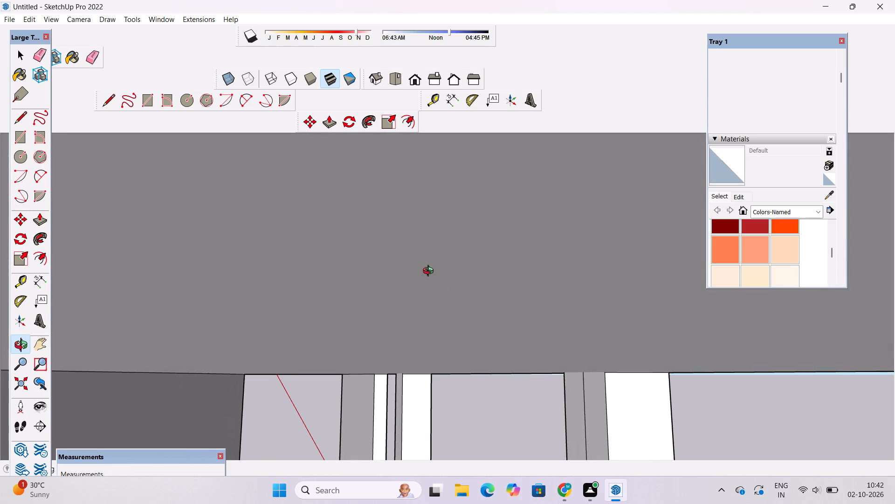
scroll(441, 293, down, 4)
shift+drag(482, 357, 438, 238)
scroll(438, 238, down, 16)
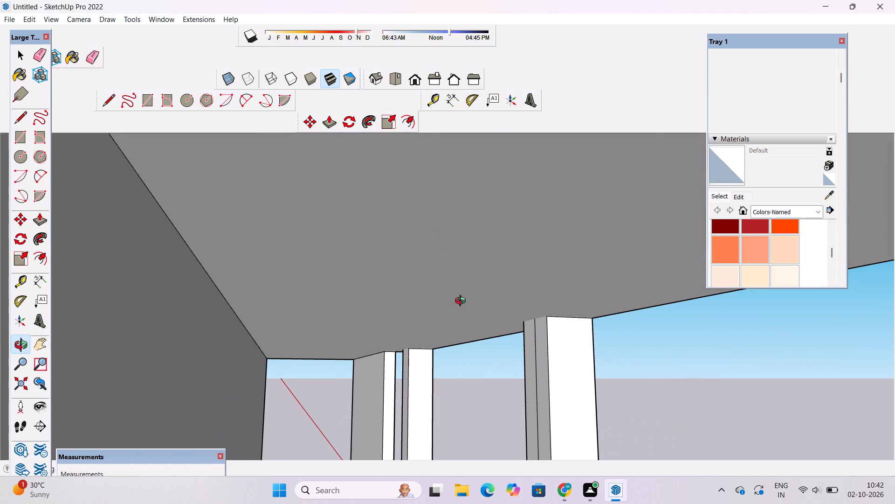
scroll(474, 321, up, 2)
scroll(511, 319, up, 1)
key(l)
scroll(519, 313, up, 2)
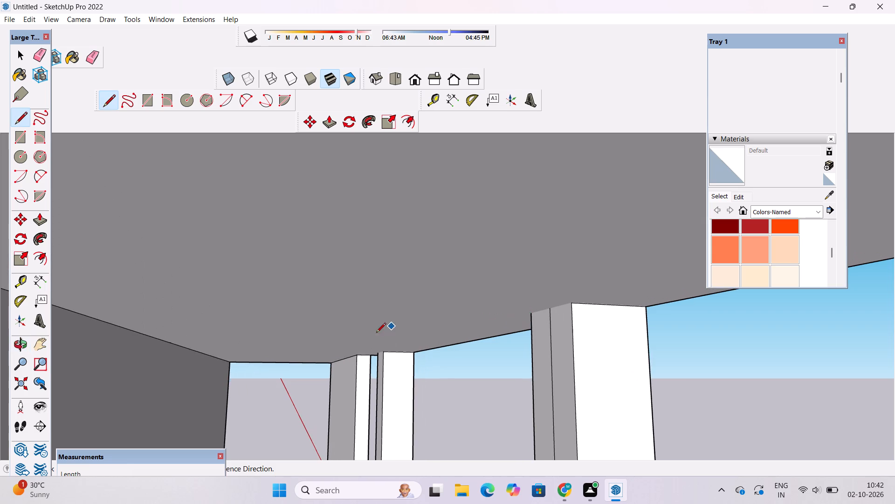
scroll(363, 363, up, 14)
scroll(388, 338, down, 5)
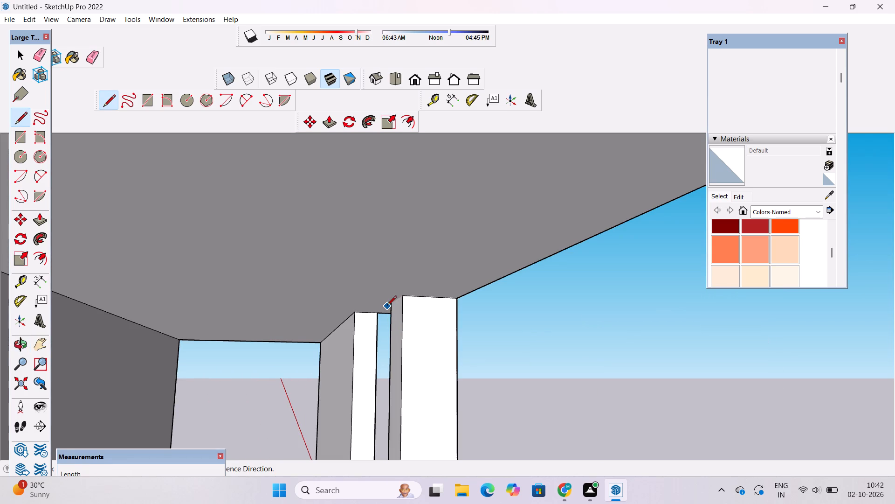
scroll(387, 306, up, 2)
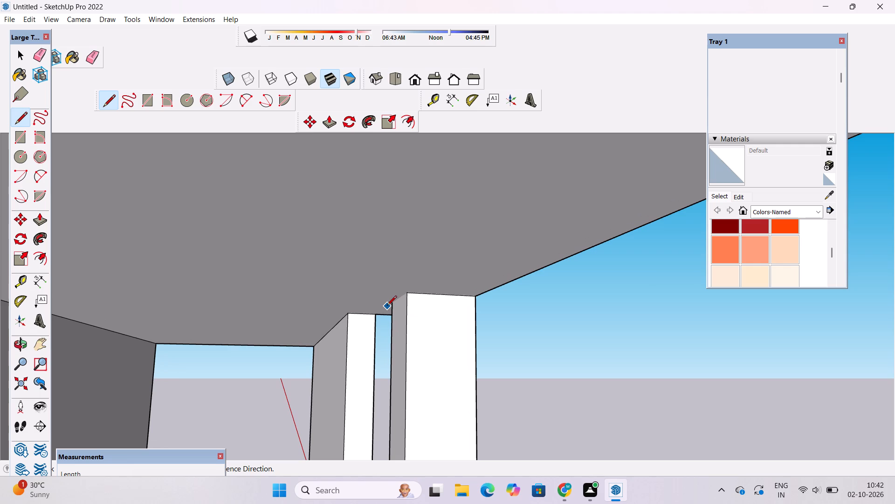
scroll(403, 299, up, 2)
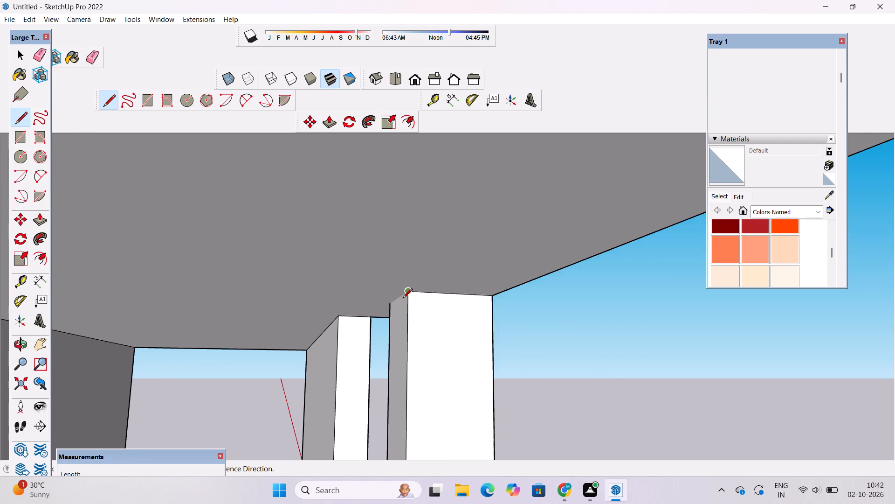
scroll(403, 299, up, 2)
click(406, 290)
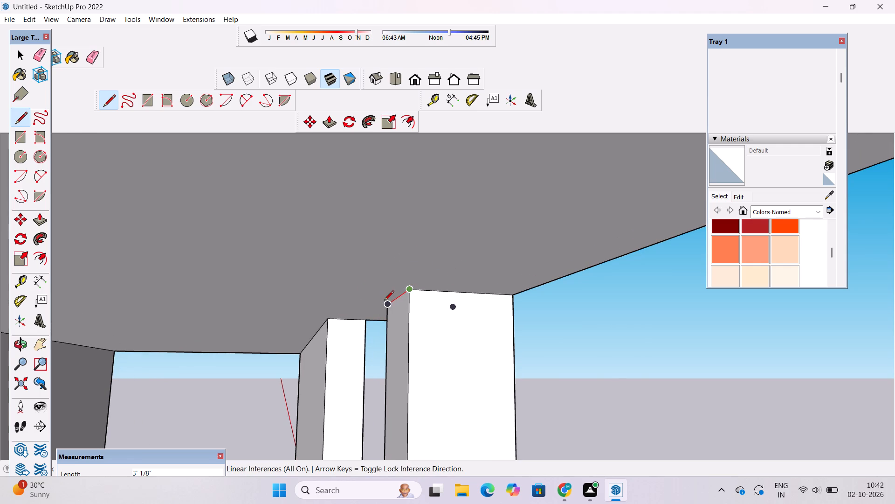
click(384, 302)
Draw the missing edge, about 3' long, where the middle column's interior-facing side meets the middle slab's underside.
scroll(395, 239, down, 20)
scroll(395, 239, down, 4)
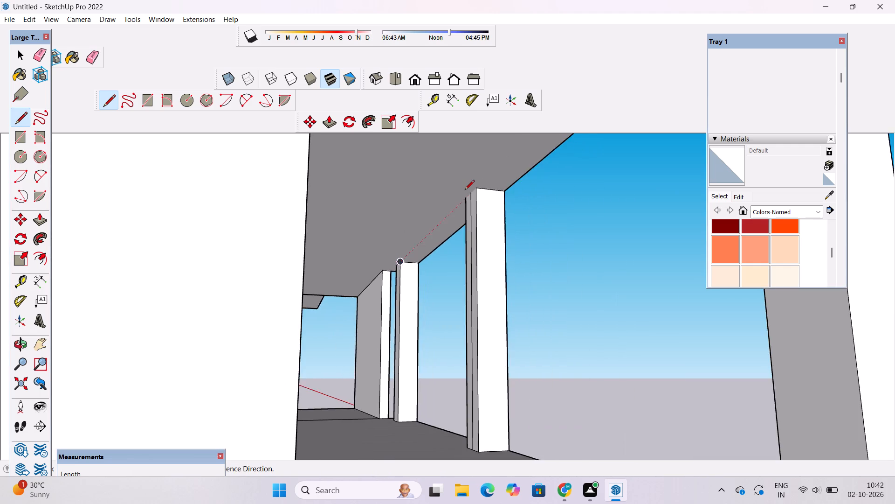
scroll(465, 190, up, 11)
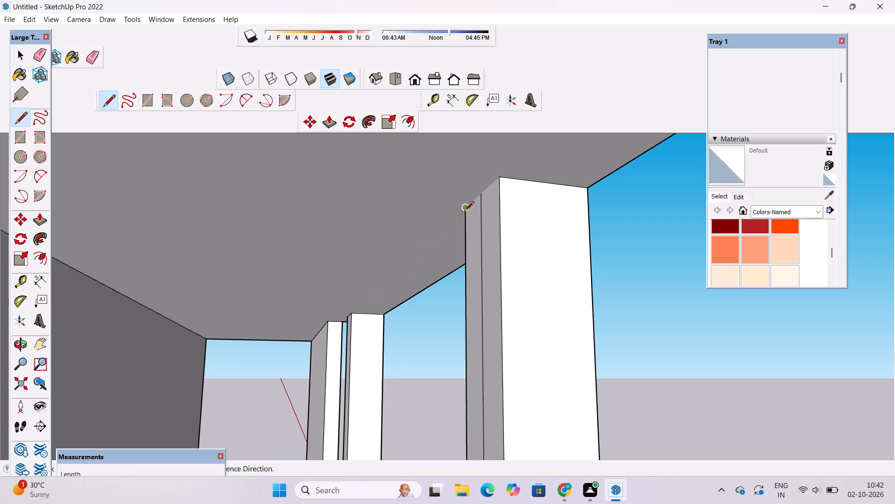
click(464, 208)
click(500, 177)
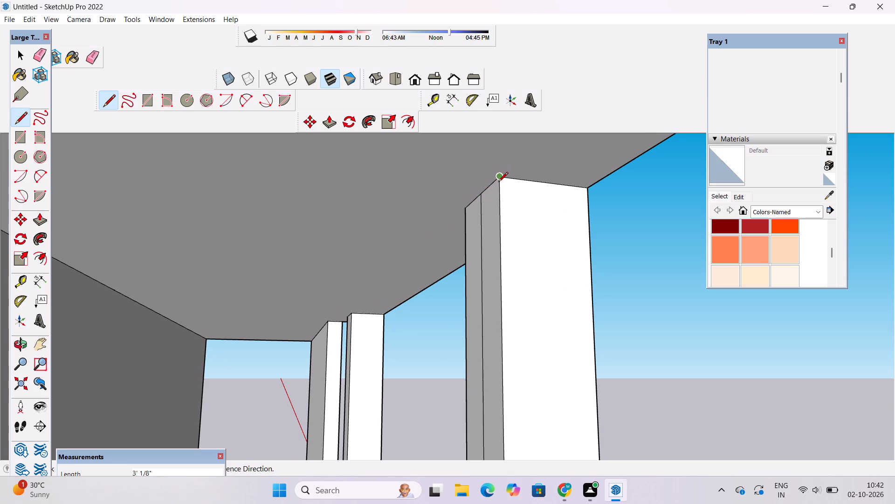
key(space)
text(o)
scroll(498, 183, down, 3)
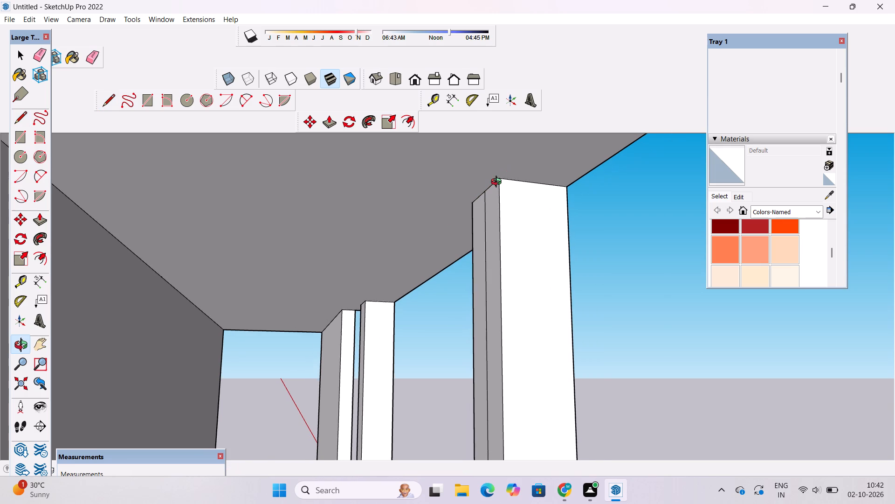
scroll(507, 177, down, 2)
scroll(516, 223, down, 2)
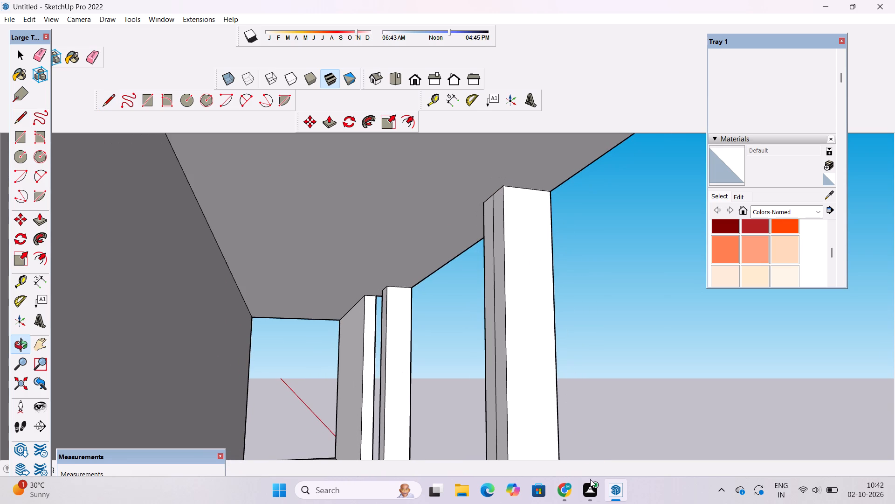
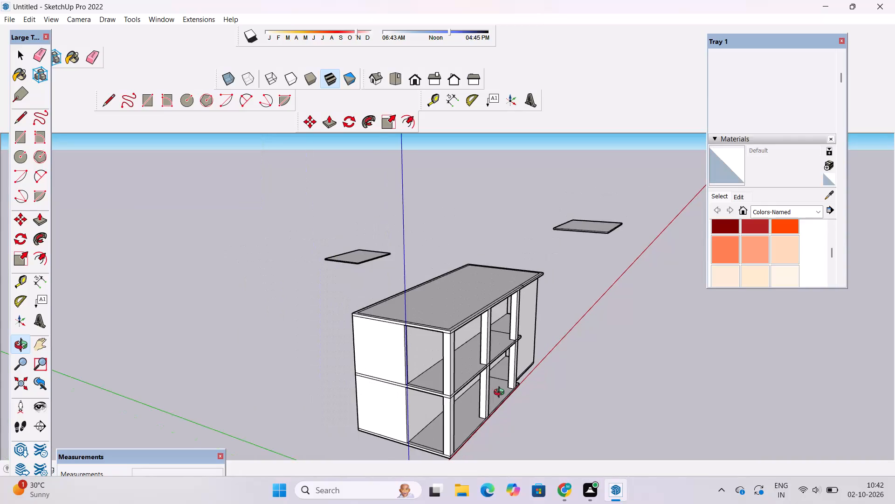
Examine the two-storey column-and-slab frame from several angles, including its front, side and top.
shift+drag(501, 393, 438, 405)
drag(438, 405, 451, 364)
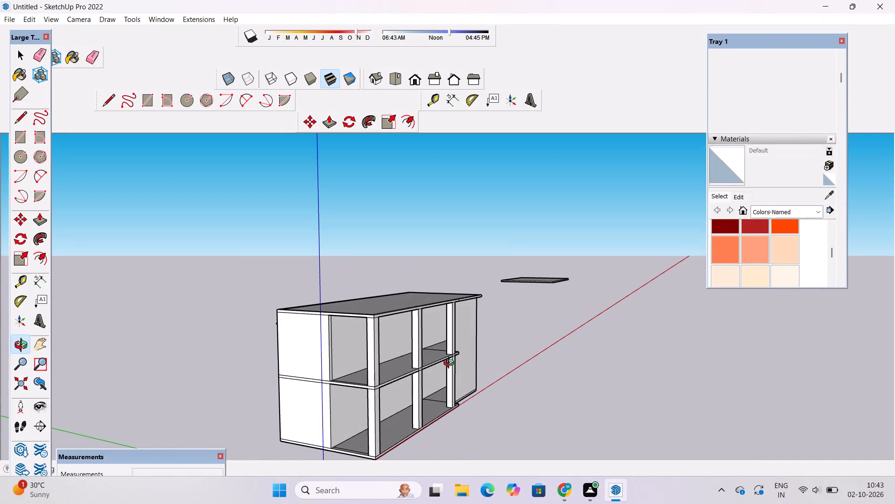
scroll(454, 361, down, 7)
drag(487, 350, 385, 385)
scroll(463, 353, up, 4)
drag(471, 353, 439, 358)
scroll(439, 358, down, 2)
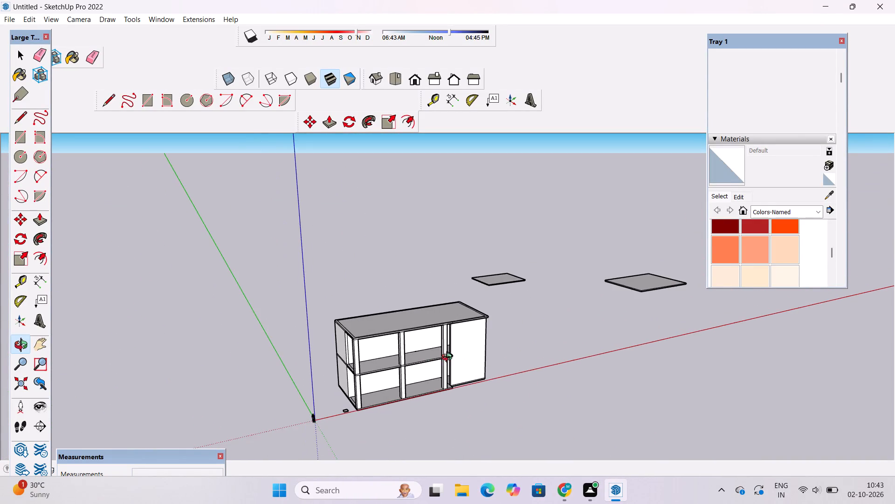
shift+drag(459, 353, 437, 376)
drag(463, 393, 329, 394)
scroll(330, 388, up, 3)
shift+drag(330, 388, 345, 341)
scroll(345, 341, down, 1)
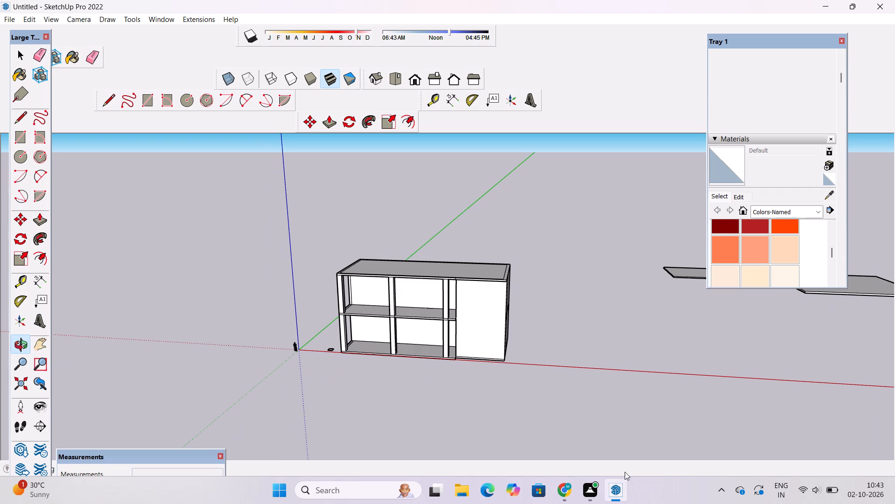
scroll(477, 371, down, 4)
shift+drag(444, 347, 474, 347)
scroll(474, 346, up, 2)
scroll(474, 346, down, 1)
shift+drag(452, 355, 478, 345)
scroll(478, 344, up, 14)
shift+drag(551, 317, 419, 347)
scroll(419, 347, down, 4)
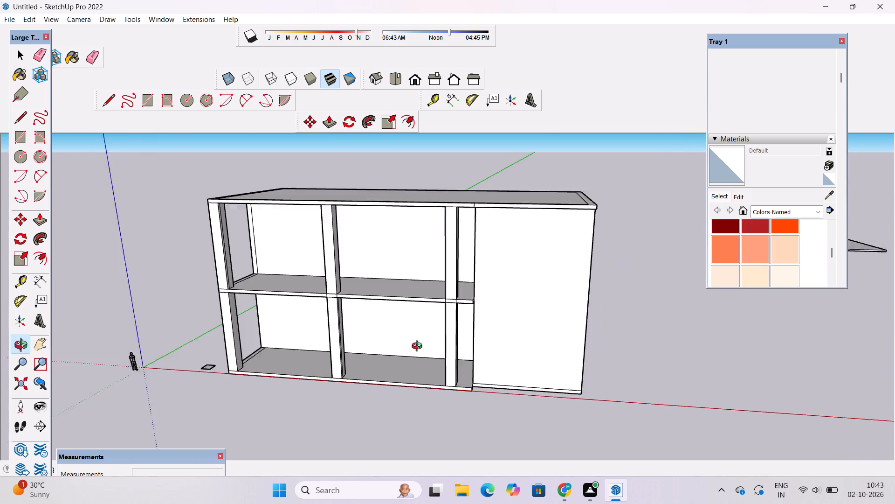
scroll(419, 347, down, 2)
drag(494, 327, 433, 379)
scroll(441, 336, up, 4)
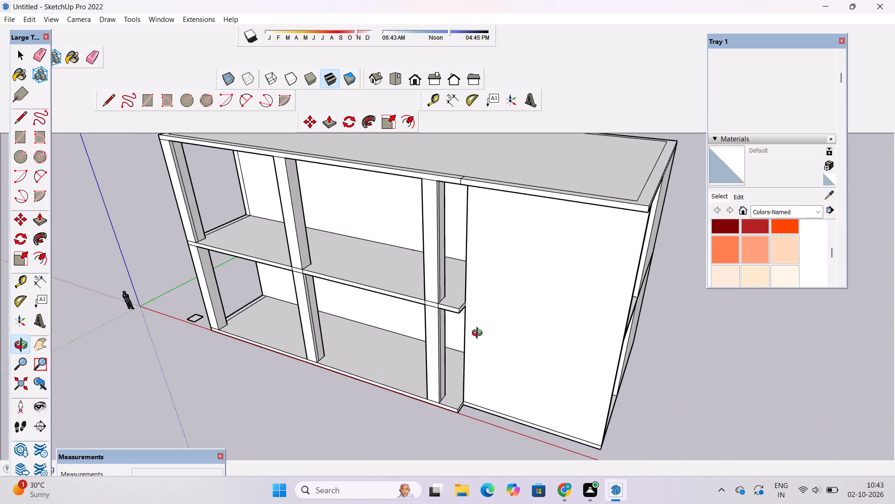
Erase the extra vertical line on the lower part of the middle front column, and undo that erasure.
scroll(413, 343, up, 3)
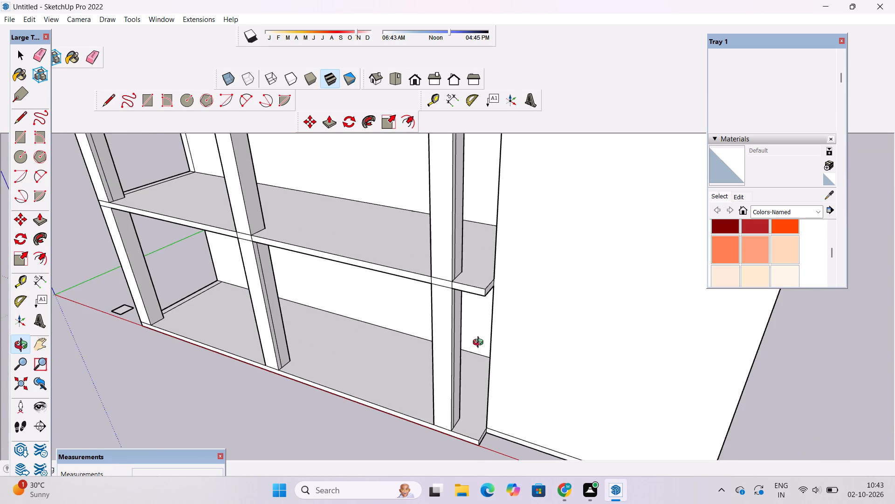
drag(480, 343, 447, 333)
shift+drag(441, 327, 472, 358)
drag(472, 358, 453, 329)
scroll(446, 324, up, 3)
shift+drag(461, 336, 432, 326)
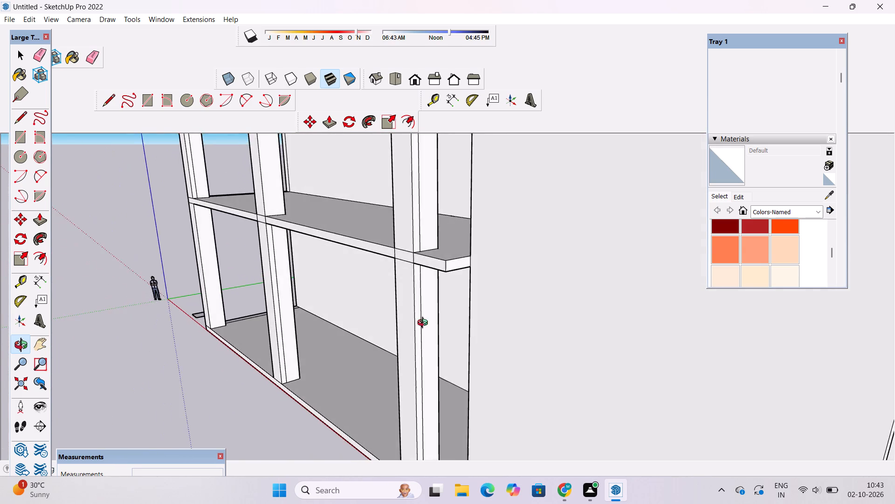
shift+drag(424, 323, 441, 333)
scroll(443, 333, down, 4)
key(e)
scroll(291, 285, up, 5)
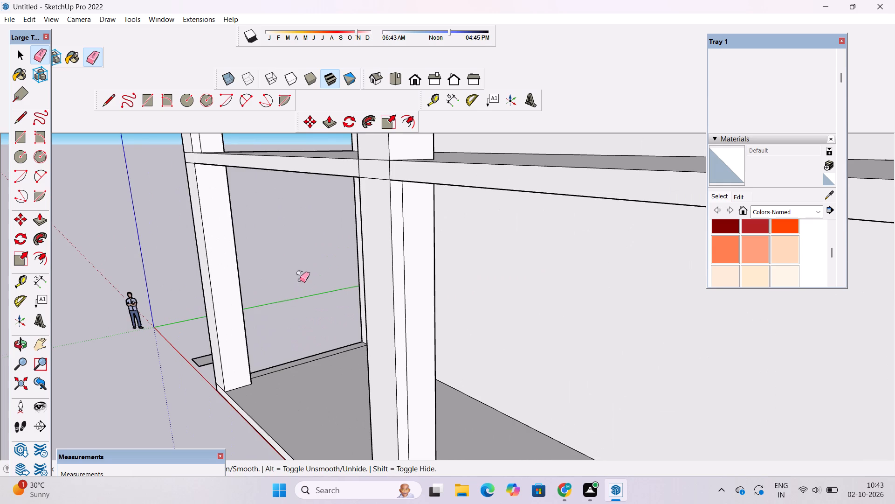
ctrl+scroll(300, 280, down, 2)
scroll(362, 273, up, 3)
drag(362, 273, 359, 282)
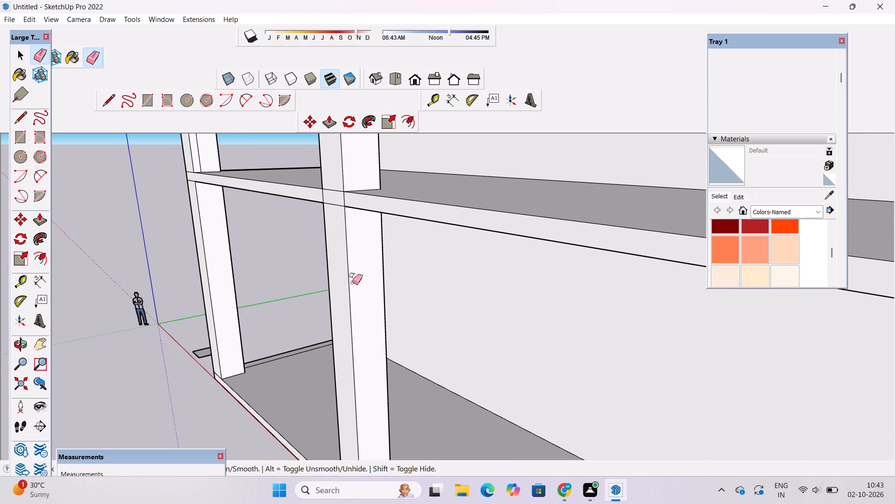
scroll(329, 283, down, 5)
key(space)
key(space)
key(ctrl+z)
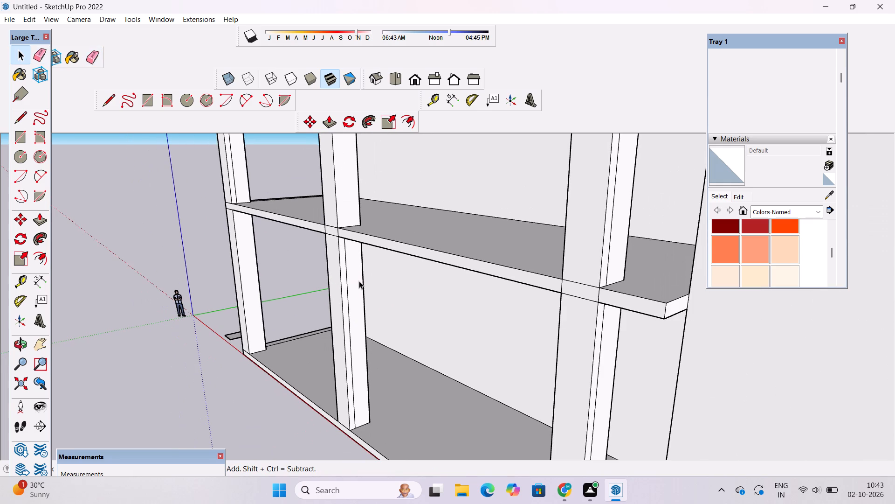
Erase the extra vertical lines on the lower middle front column and on the third column above and below the middle slab.
click(91, 57)
scroll(336, 325, up, 5)
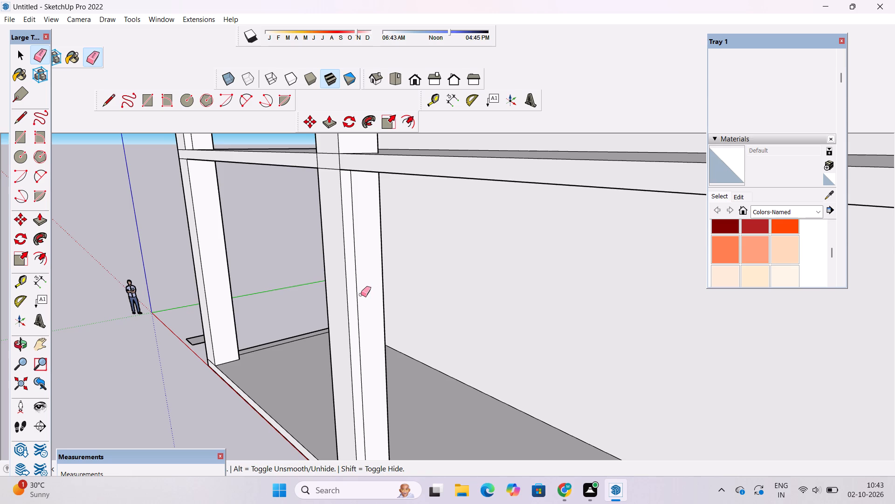
drag(361, 294, 355, 304)
scroll(291, 336, down, 9)
scroll(384, 286, up, 8)
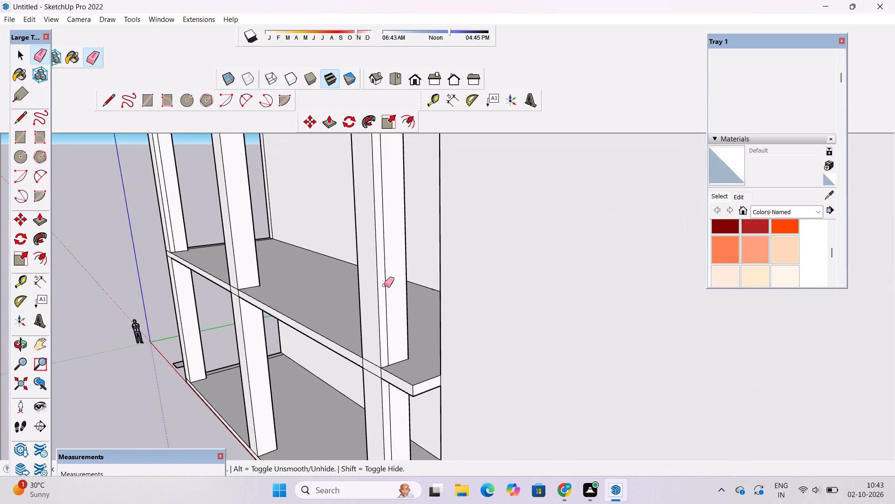
click(386, 271)
scroll(378, 269, down, 6)
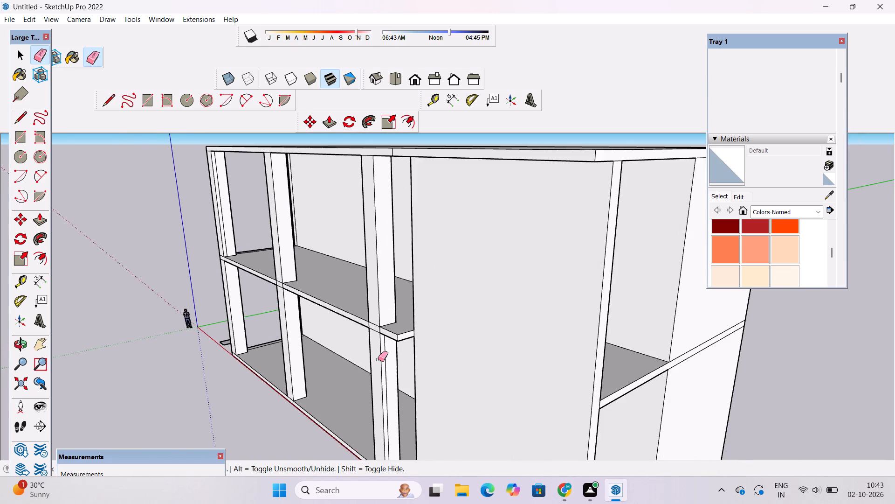
scroll(378, 359, up, 10)
click(394, 327)
scroll(399, 340, down, 7)
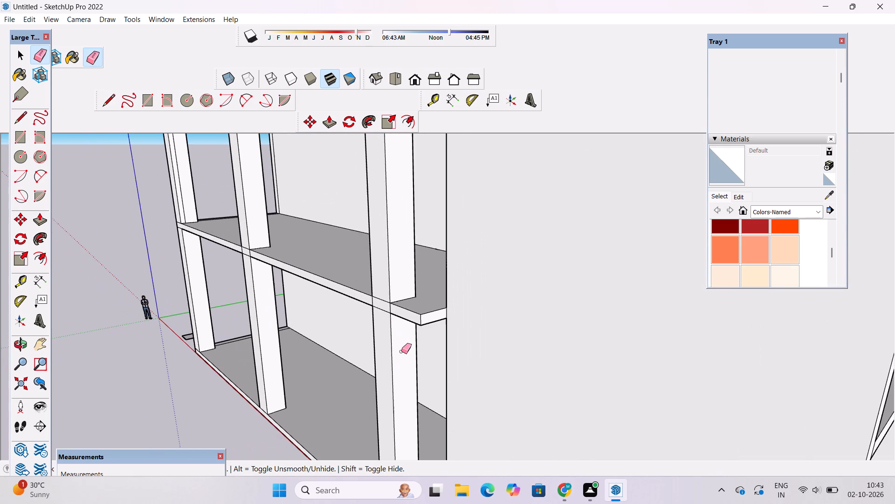
Draw a line about 4' 7 1/8" long across the middle slab's top face, from the third column's rear corner to the slab's end edge.
key(o)
scroll(401, 351, down, 5)
drag(409, 389, 494, 386)
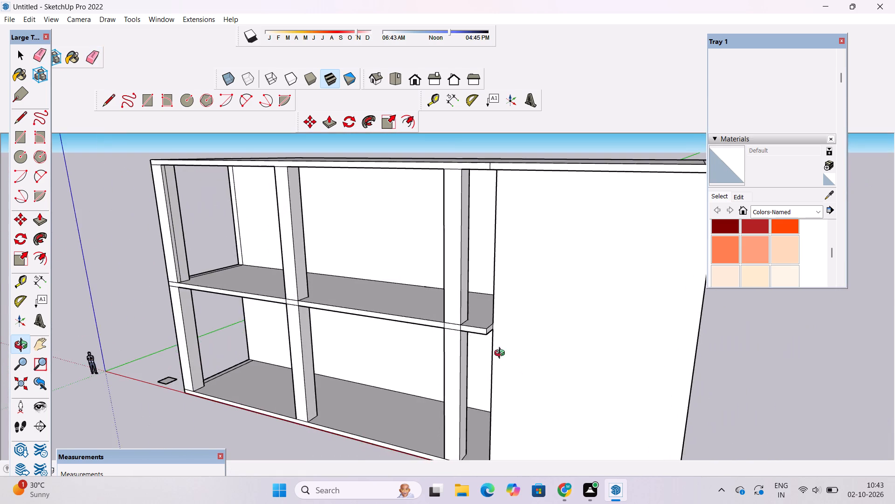
scroll(441, 331, up, 3)
drag(484, 341, 514, 346)
scroll(514, 346, down, 3)
shift+drag(516, 344, 457, 369)
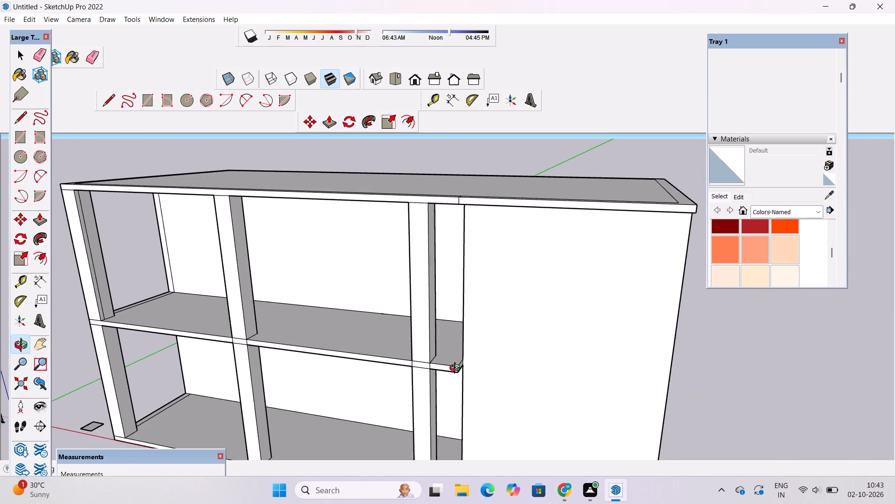
scroll(455, 368, up, 4)
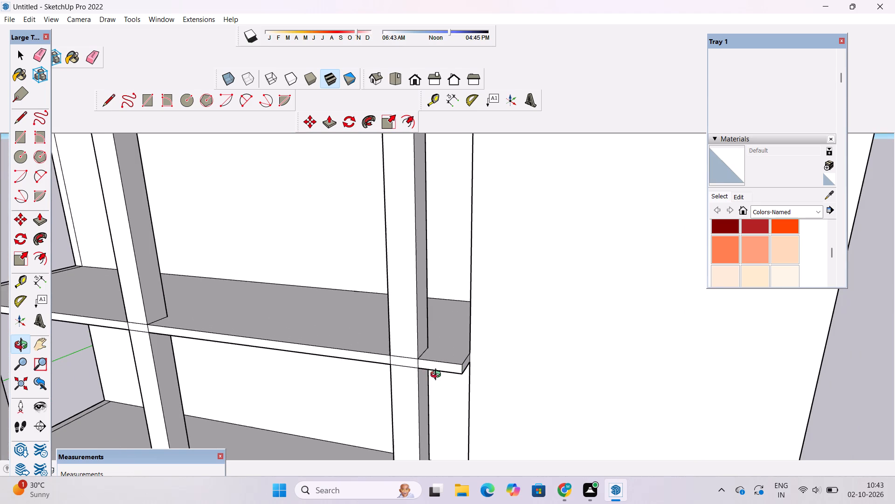
scroll(438, 376, down, 5)
drag(443, 385, 489, 420)
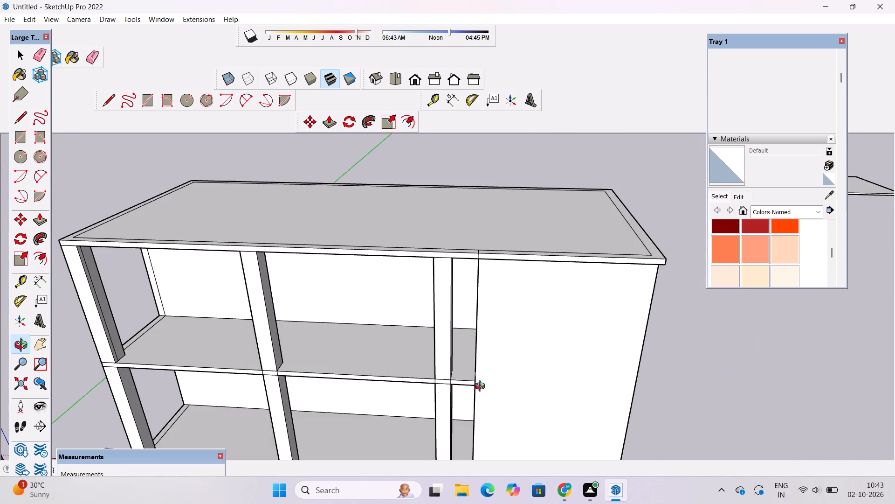
scroll(479, 380, up, 8)
drag(479, 380, 439, 387)
scroll(436, 387, up, 3)
shift+drag(436, 387, 442, 399)
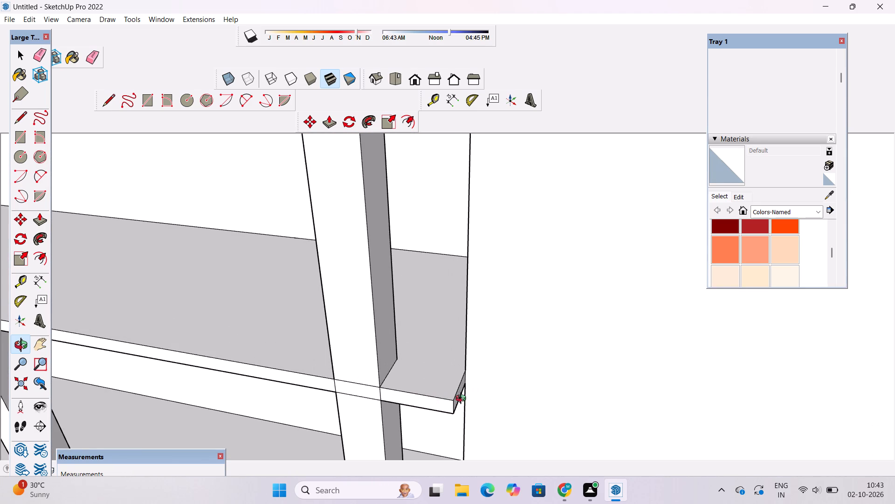
scroll(456, 382, up, 4)
key(l)
scroll(452, 365, up, 4)
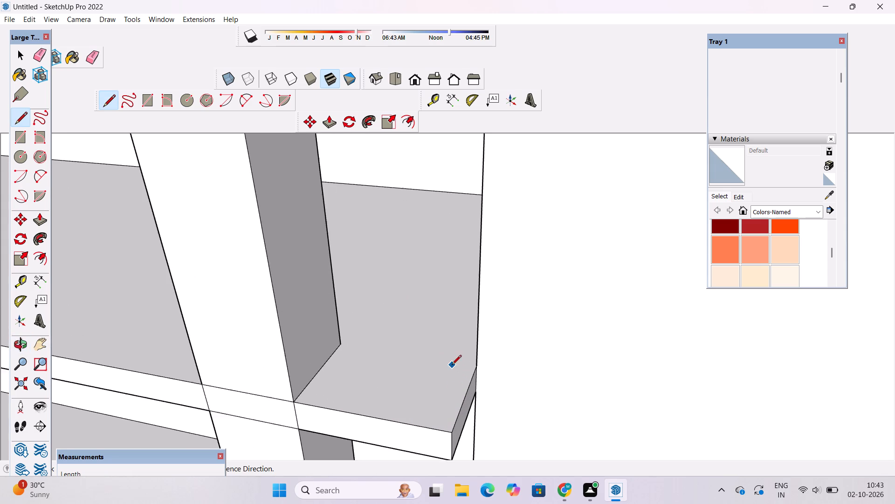
click(330, 342)
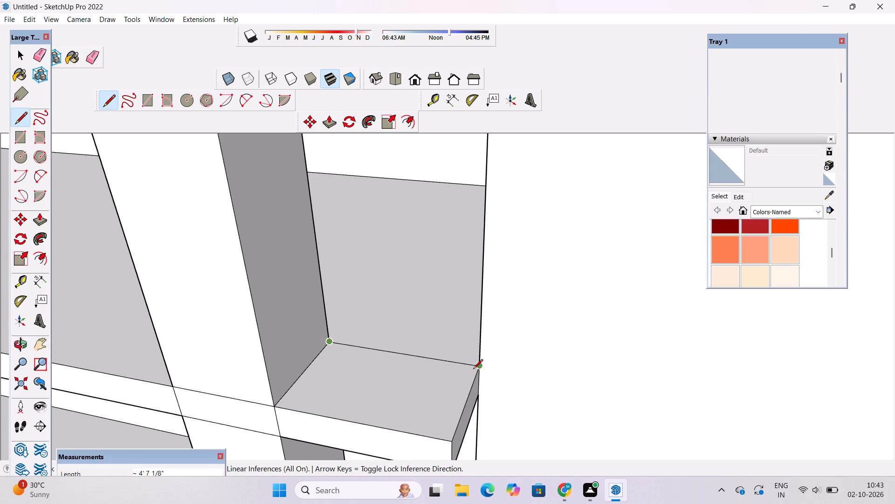
scroll(466, 364, up, 13)
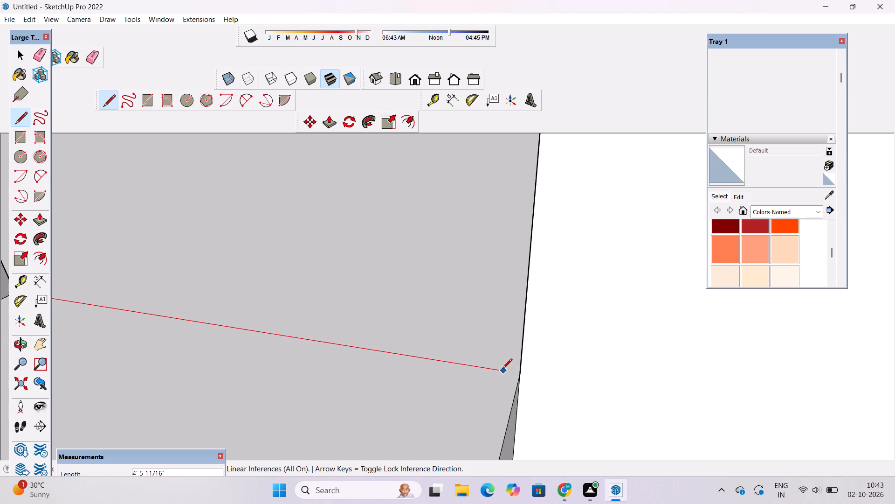
scroll(503, 369, up, 10)
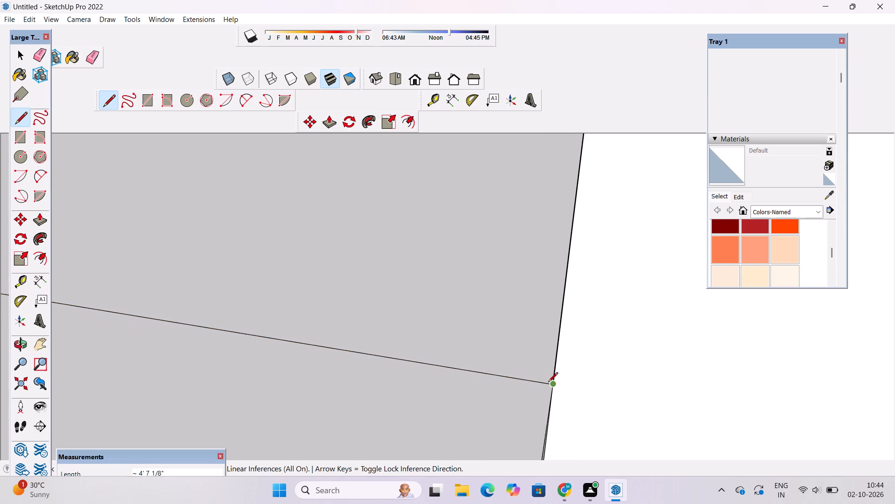
scroll(548, 380, up, 9)
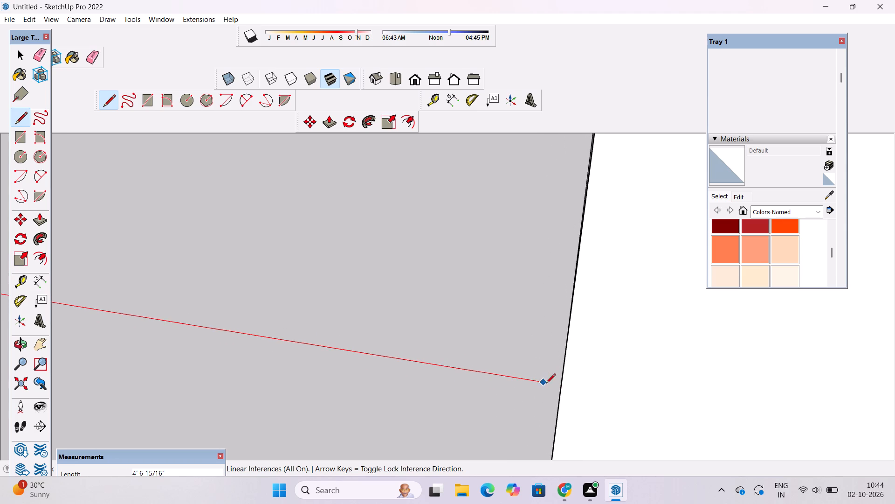
scroll(551, 384, up, 2)
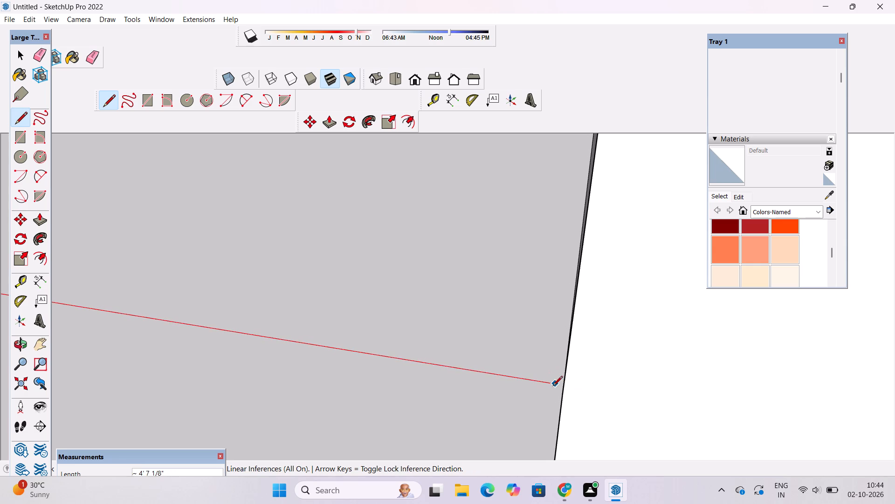
scroll(557, 386, up, 11)
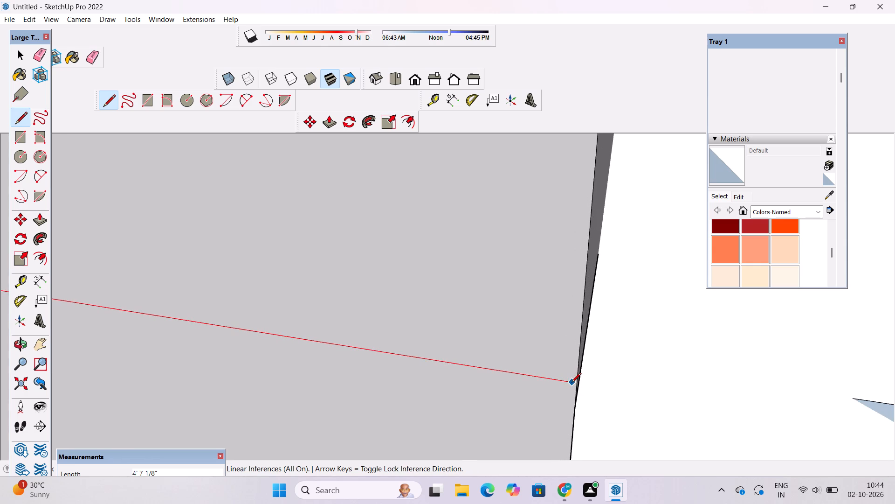
click(571, 383)
scroll(518, 370, down, 7)
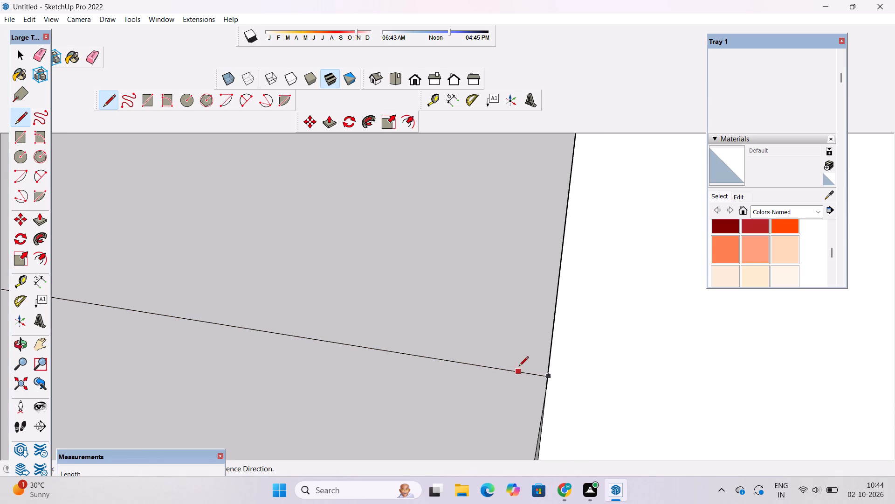
key(space)
Draw a line about 4' 7 1/8" long across the middle slab's underside, from the third column's rear corner to the slab's end edge.
key(o)
scroll(530, 358, down, 14)
drag(544, 408, 545, 349)
scroll(546, 342, down, 3)
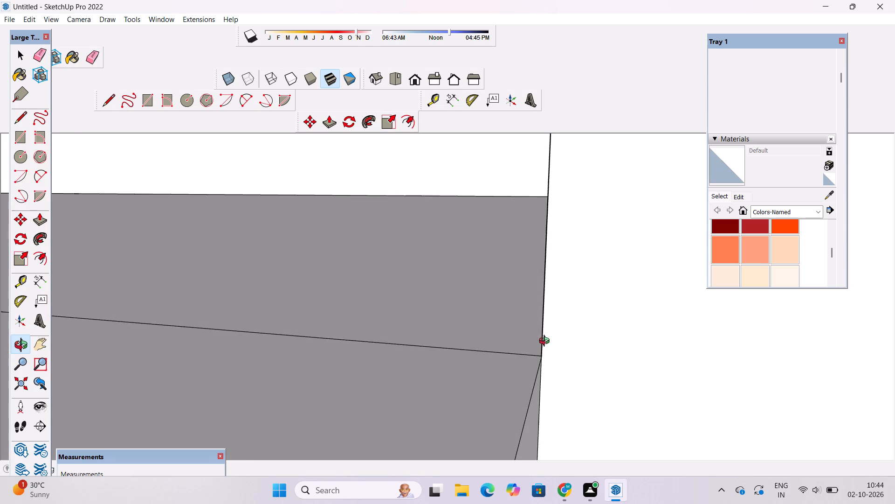
scroll(546, 342, down, 20)
scroll(546, 342, down, 8)
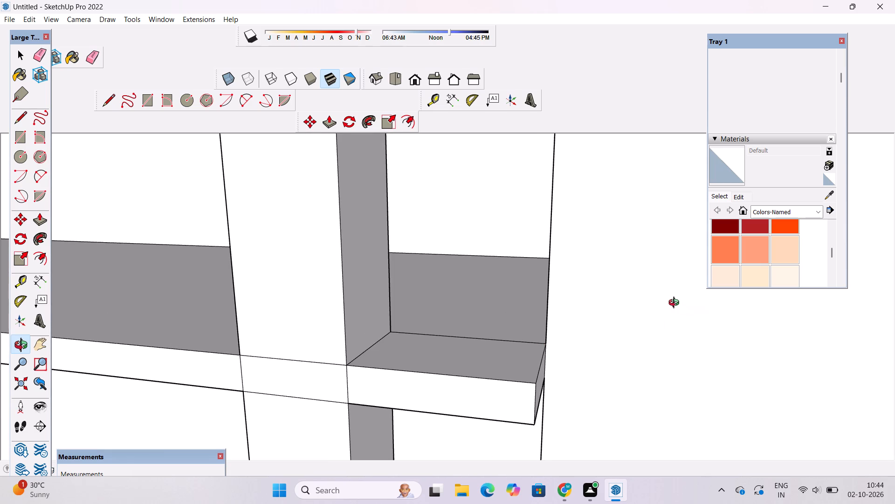
scroll(623, 299, down, 4)
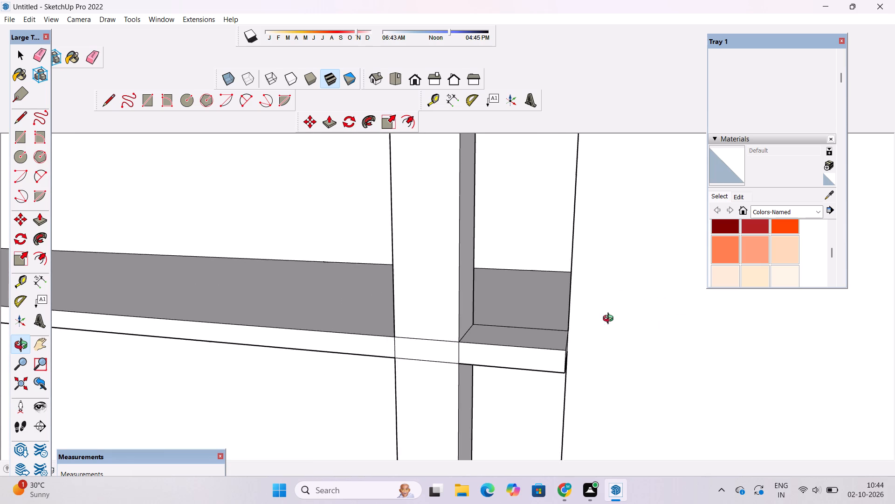
shift+drag(582, 334, 589, 299)
drag(565, 352, 567, 263)
scroll(568, 261, down, 5)
shift+drag(568, 261, 589, 298)
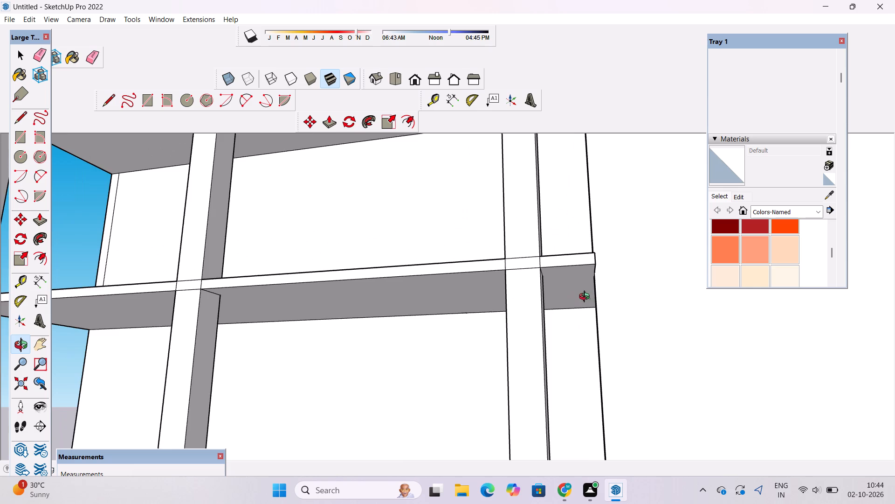
scroll(499, 285, up, 2)
drag(500, 283, 575, 265)
scroll(635, 263, up, 3)
shift+drag(653, 273, 574, 291)
drag(574, 325, 570, 325)
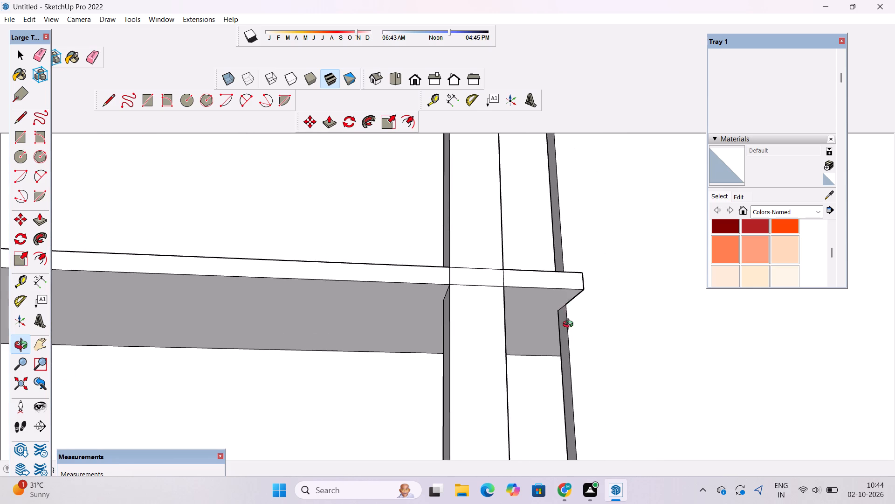
drag(570, 325, 533, 324)
scroll(527, 320, up, 8)
shift+click(527, 319)
key(l)
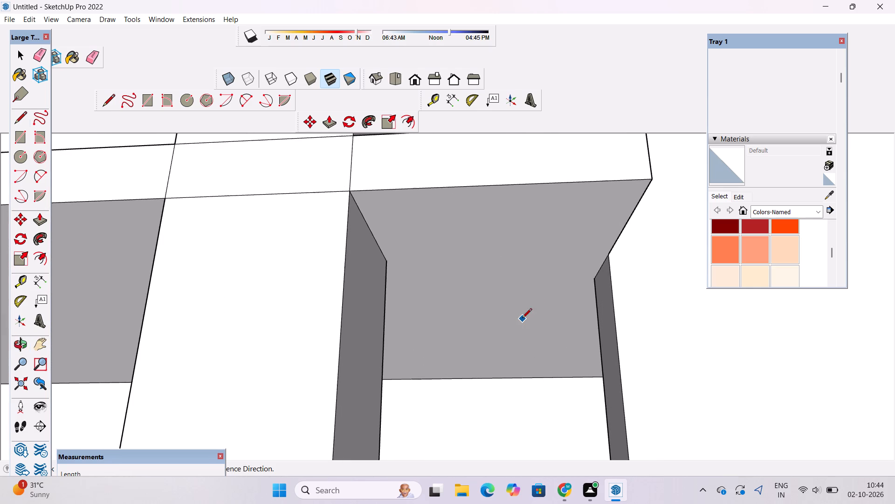
click(388, 262)
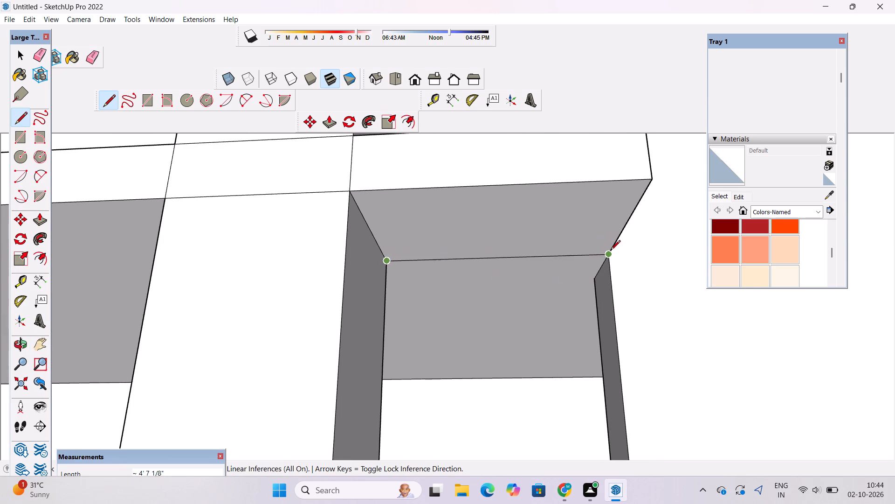
scroll(601, 263, up, 3)
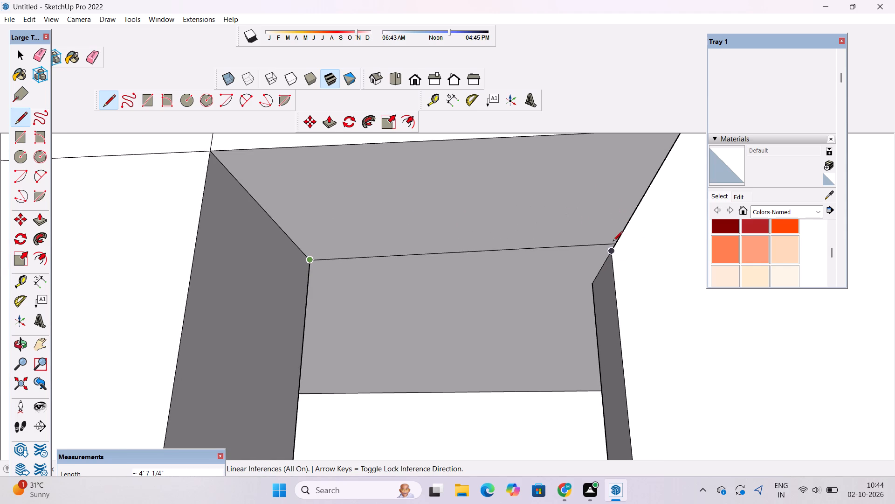
scroll(563, 281, down, 9)
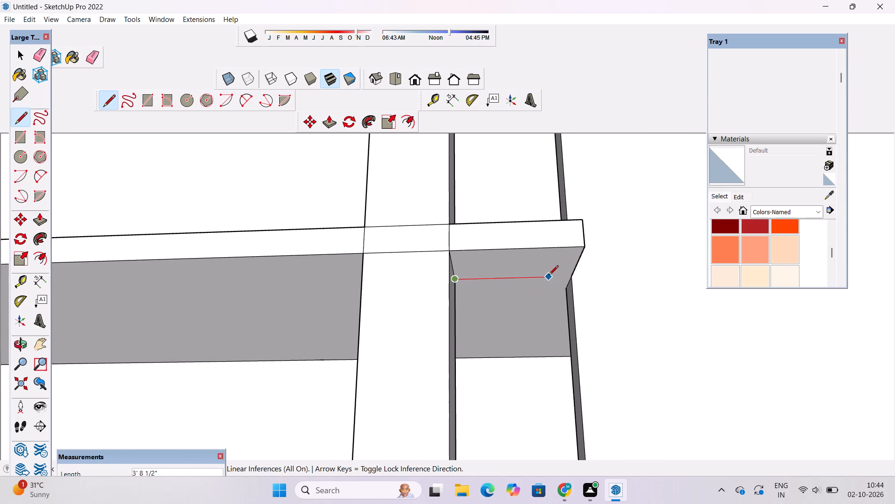
scroll(553, 272, up, 4)
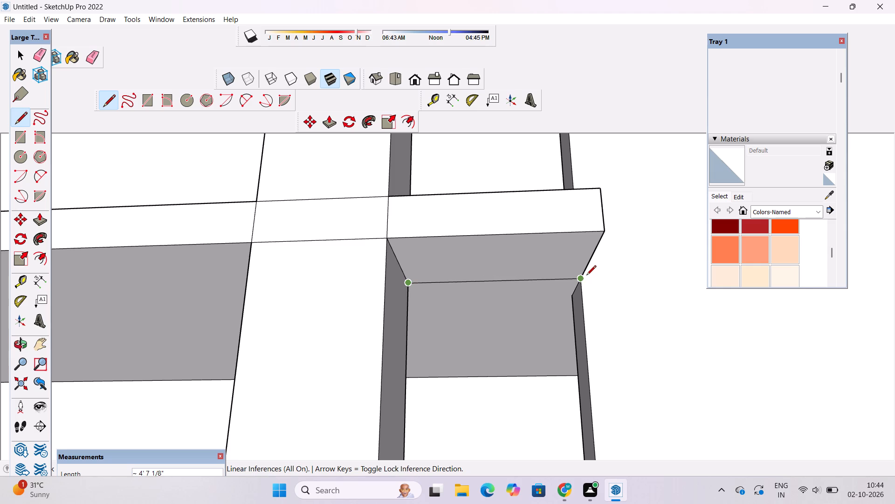
scroll(583, 278, up, 15)
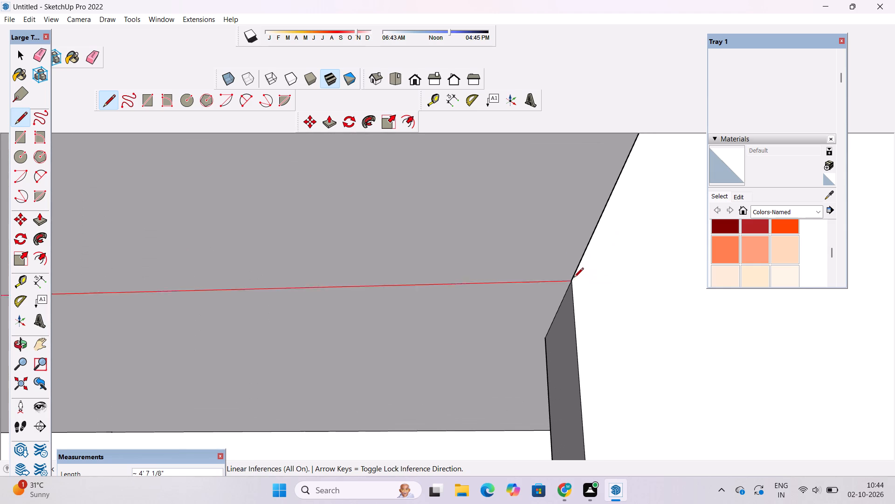
scroll(556, 283, up, 6)
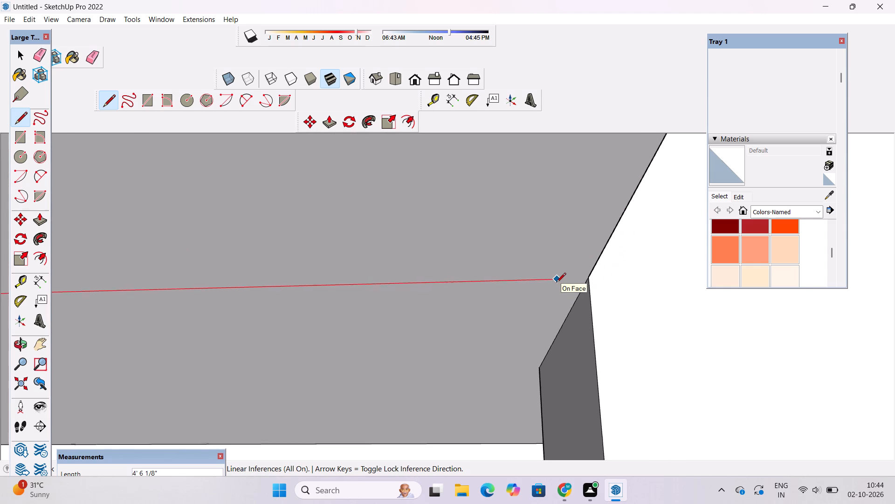
scroll(556, 283, up, 5)
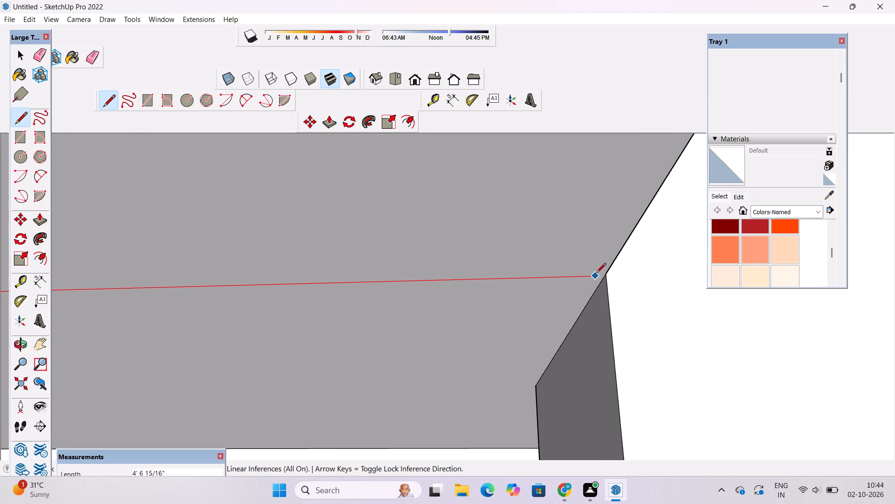
scroll(596, 273, up, 4)
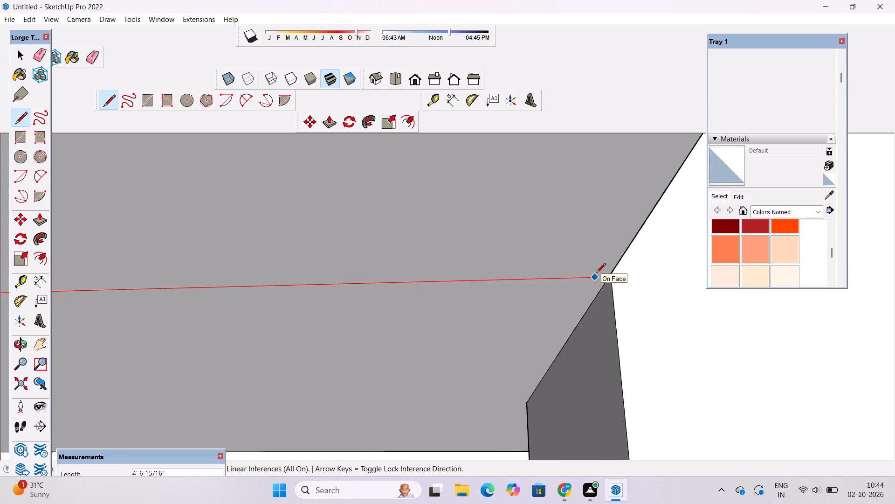
scroll(596, 273, up, 7)
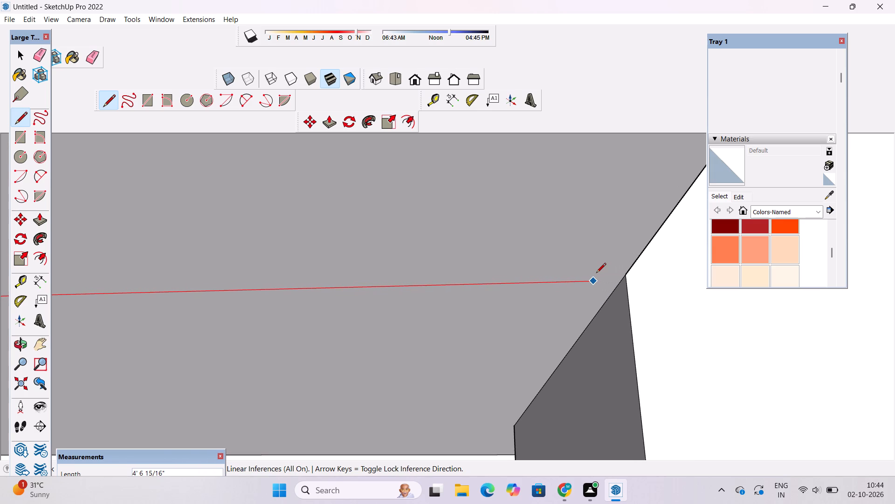
scroll(613, 282, up, 6)
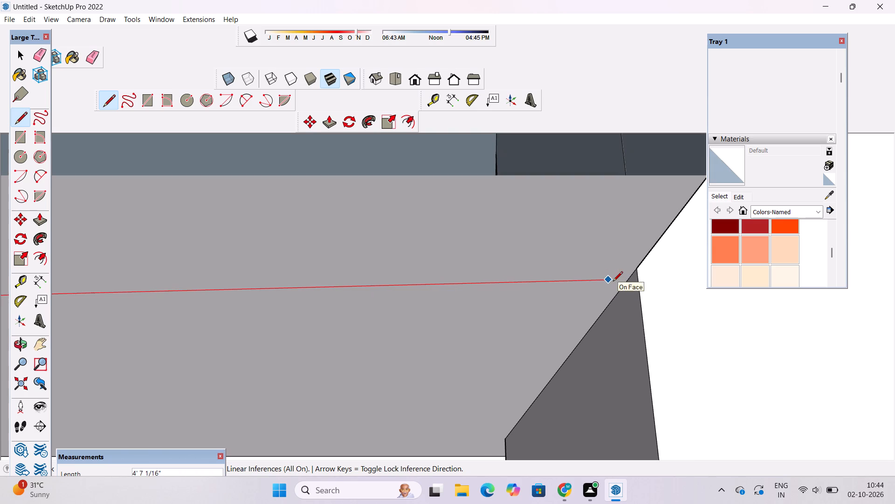
click(627, 281)
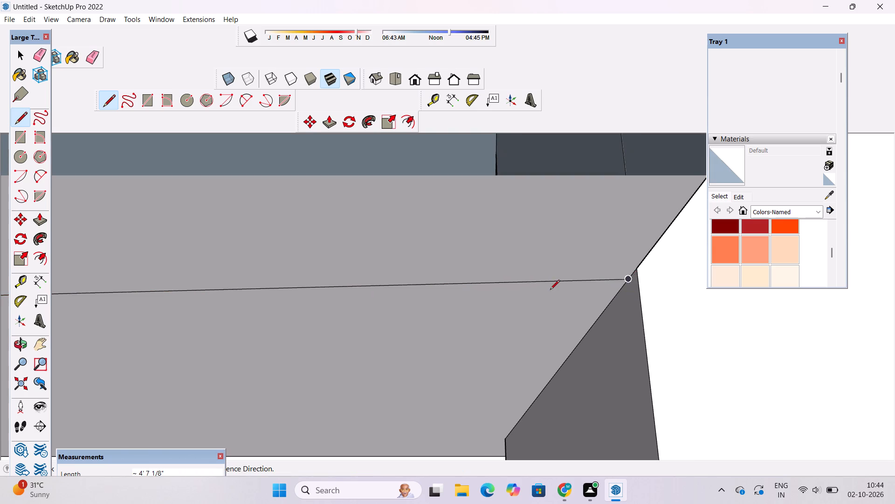
scroll(542, 294, down, 20)
scroll(542, 294, down, 20)
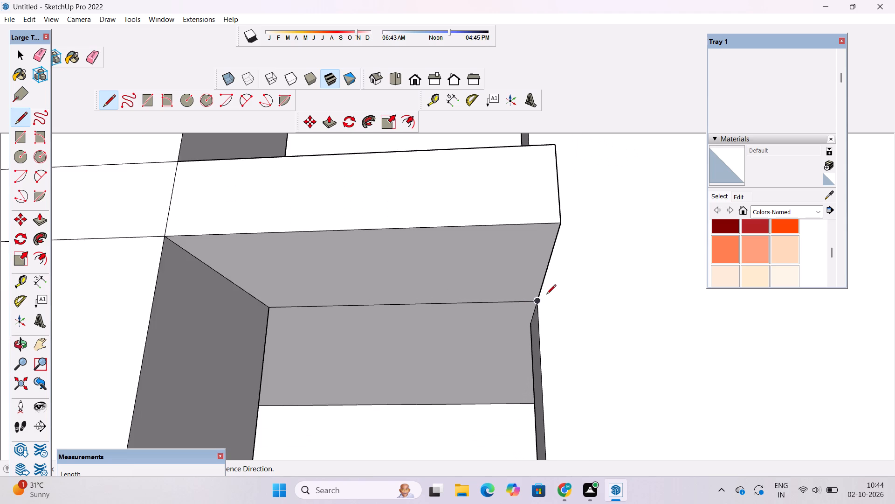
Push the front part of the middle slab's projecting end back about 4' 7 1/8" to the third column's side face.
key(o)
scroll(548, 293, down, 6)
drag(550, 292, 548, 305)
scroll(496, 278, down, 5)
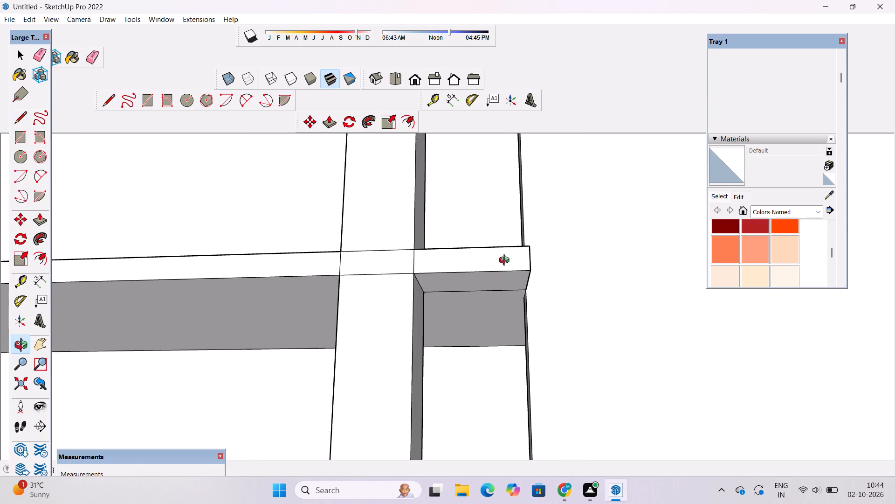
scroll(506, 261, down, 5)
drag(509, 272, 516, 413)
scroll(512, 309, up, 5)
drag(568, 324, 370, 325)
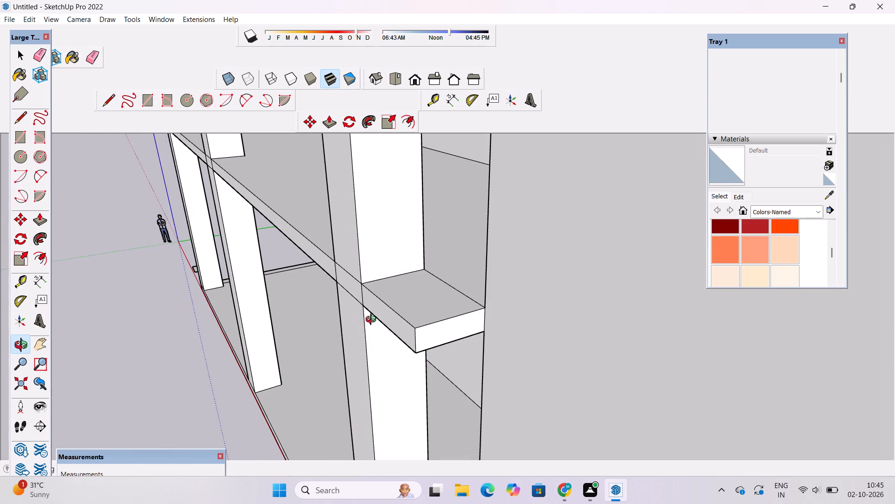
shift+drag(413, 325, 422, 334)
drag(431, 334, 407, 316)
scroll(413, 319, up, 4)
shift+drag(413, 320, 401, 297)
scroll(401, 297, down, 3)
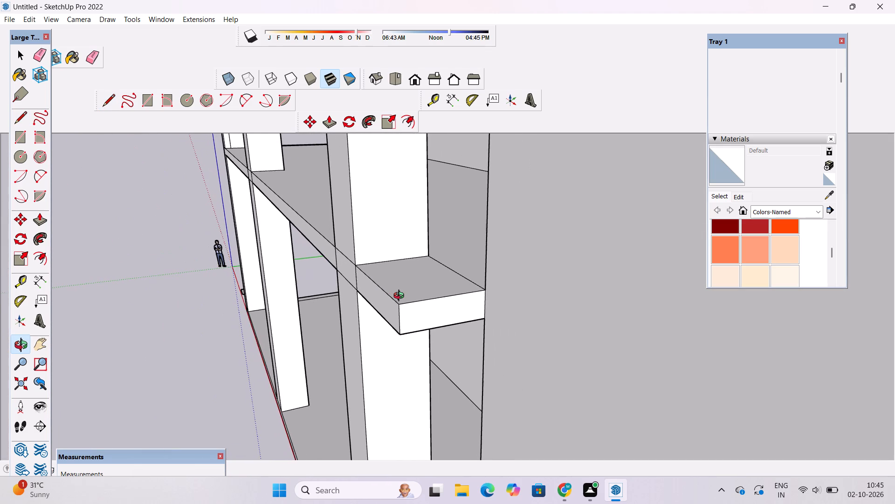
key(p)
click(420, 317)
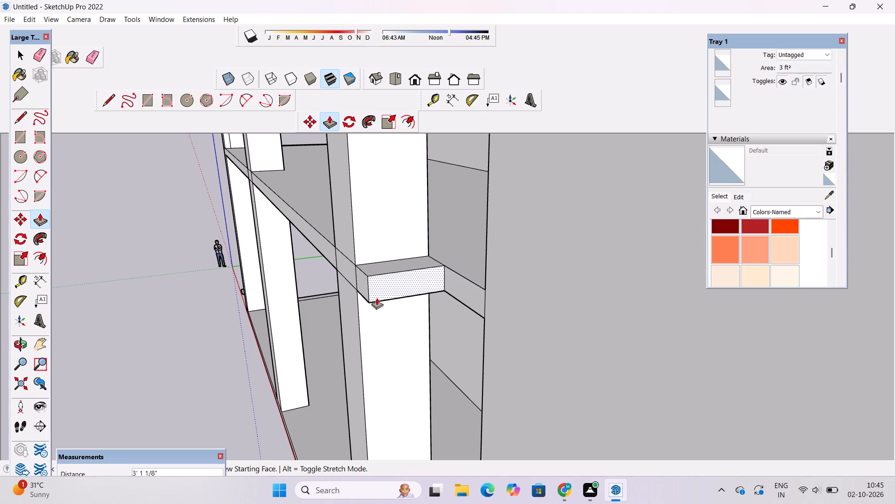
click(357, 269)
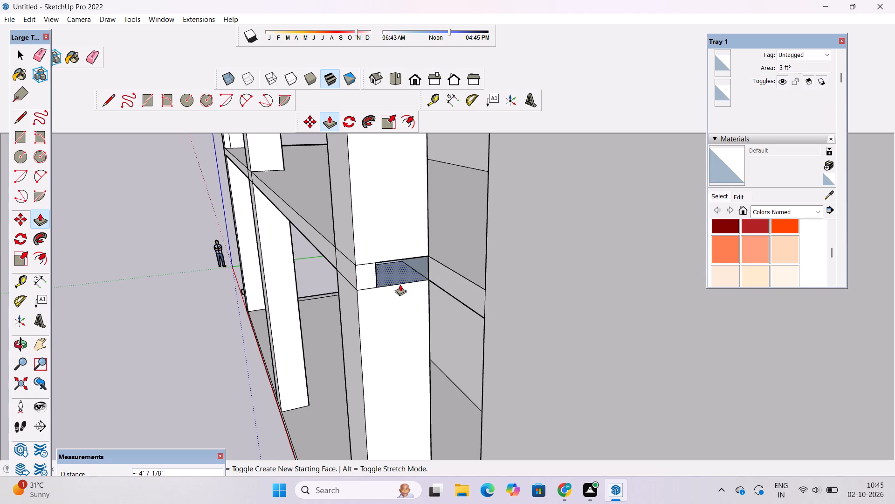
key(space)
Close the opening left in the third column's side face at middle slab level with a rectangle.
text(r)
scroll(408, 279, up, 3)
scroll(365, 260, up, 2)
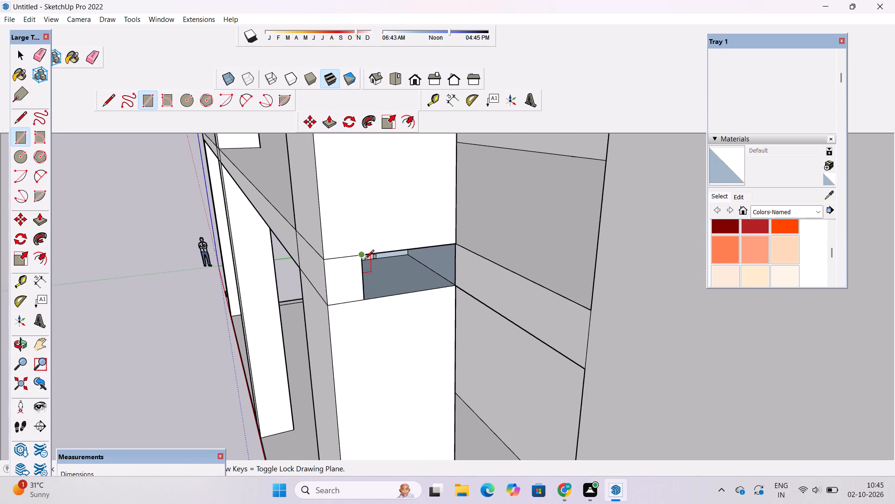
click(362, 254)
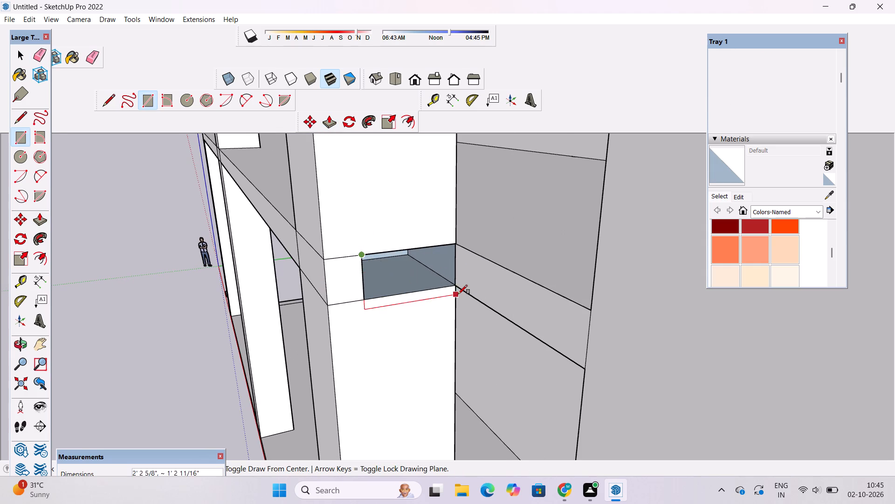
click(453, 285)
key(space)
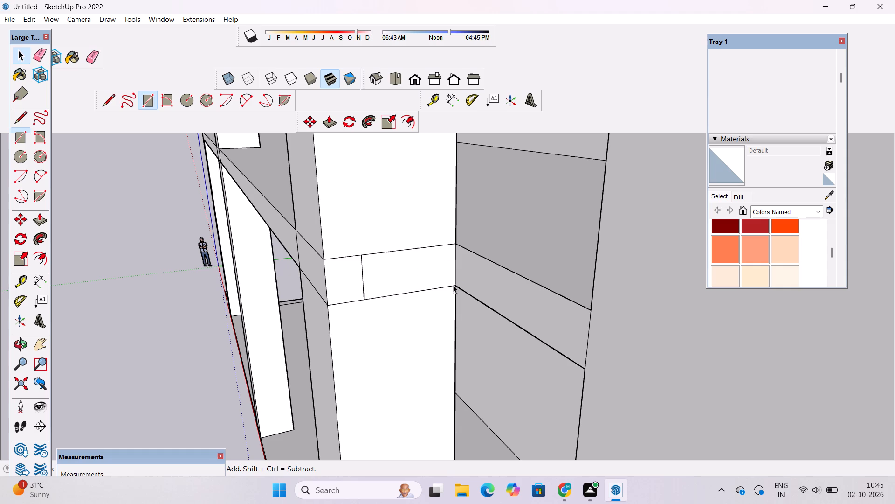
Erase the short vertical line beside the new rectangle on the third column's side face.
text(e)
drag(373, 266, 360, 280)
Examine the trimmed middle slab and the whole two-storey frame from the front, the corner and the far end.
key(o)
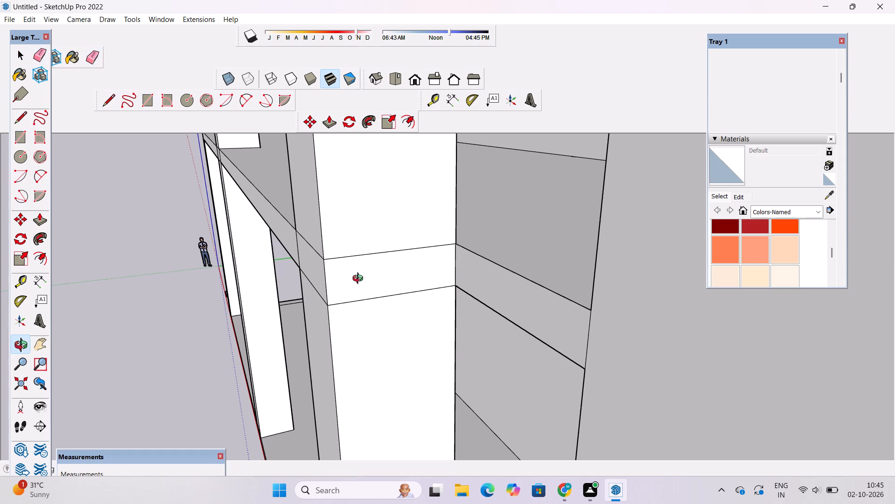
scroll(360, 280, down, 8)
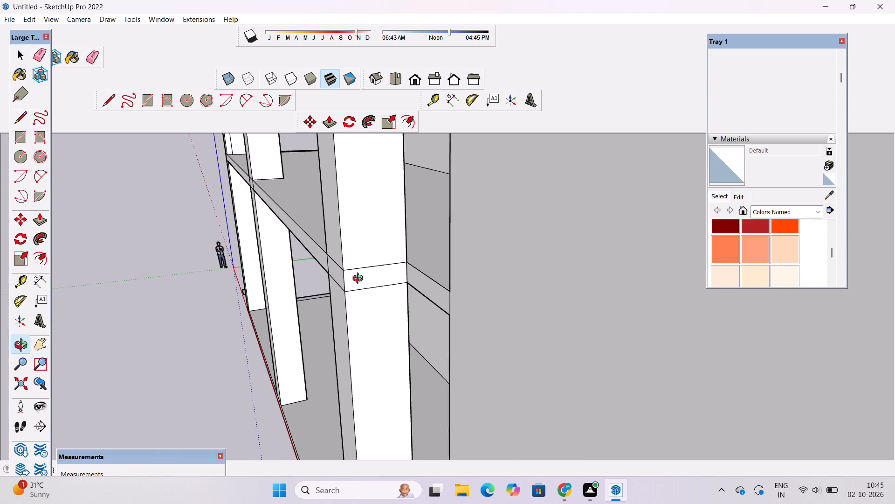
scroll(360, 280, down, 6)
scroll(346, 324, up, 3)
drag(322, 322, 480, 302)
scroll(405, 305, down, 2)
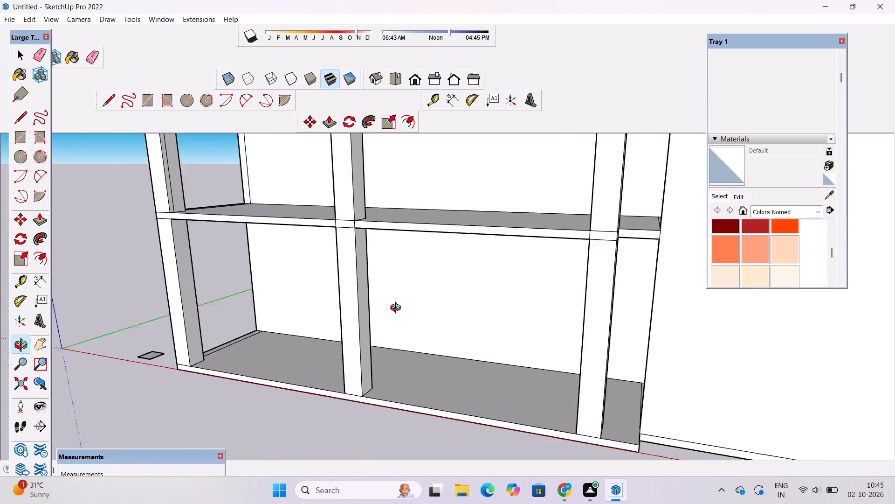
scroll(398, 309, down, 9)
drag(374, 310, 391, 315)
scroll(504, 280, up, 9)
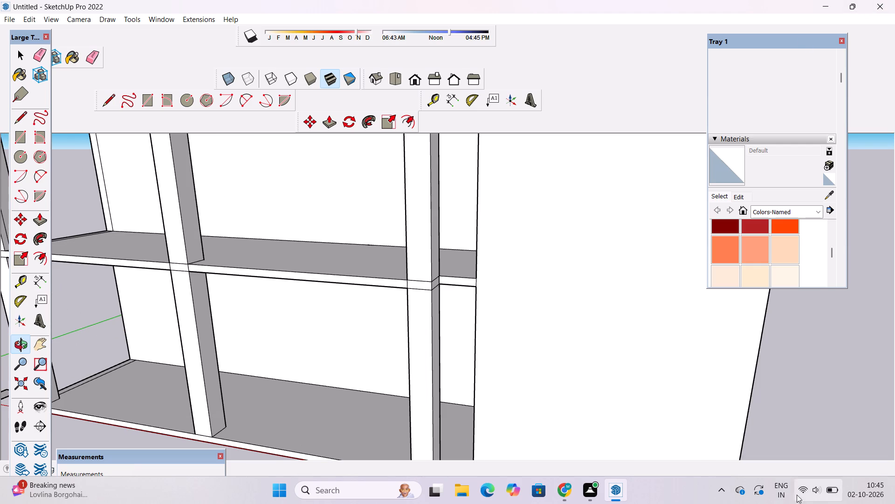
scroll(416, 361, down, 5)
scroll(364, 287, up, 4)
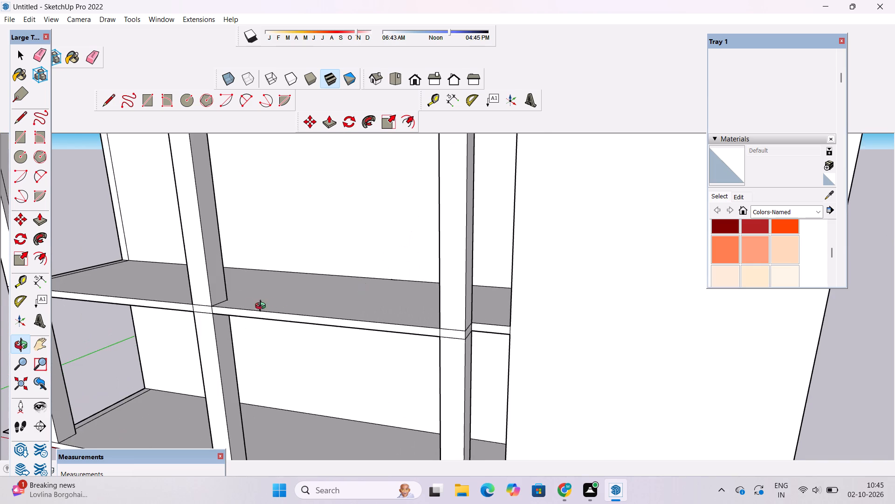
drag(255, 307, 363, 307)
scroll(363, 307, down, 6)
drag(464, 329, 403, 305)
scroll(444, 322, up, 10)
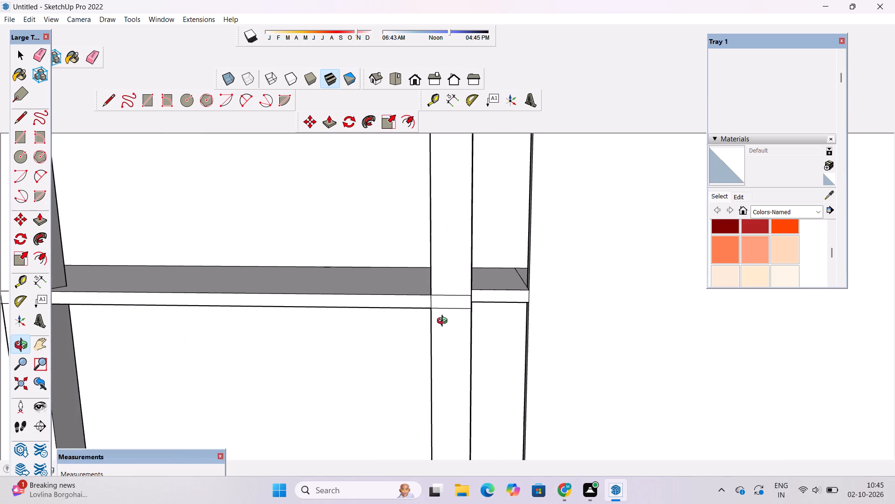
shift+drag(434, 312, 336, 315)
shift+scroll(335, 315, down, 11)
shift+drag(352, 305, 420, 330)
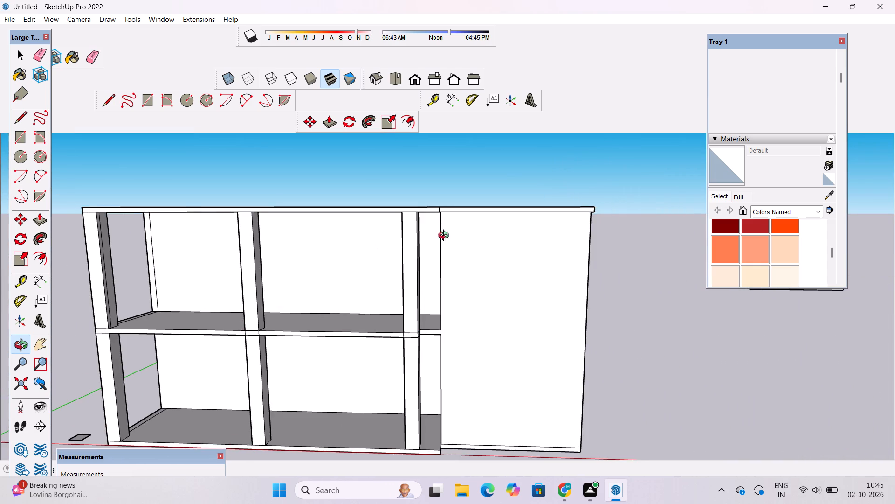
scroll(449, 227, up, 1)
scroll(449, 226, down, 5)
drag(449, 242, 449, 263)
scroll(449, 263, up, 3)
shift+drag(484, 257, 300, 272)
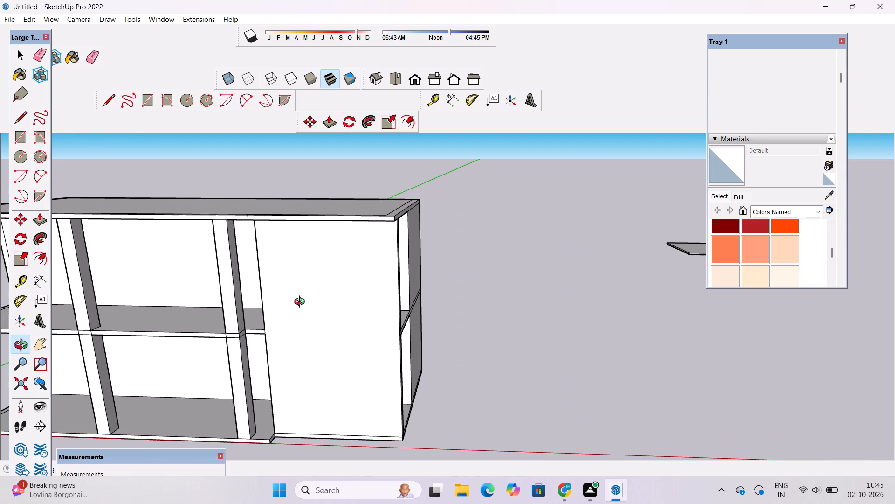
drag(394, 327, 158, 342)
drag(397, 314, 365, 324)
scroll(365, 322, up, 5)
drag(397, 315, 385, 336)
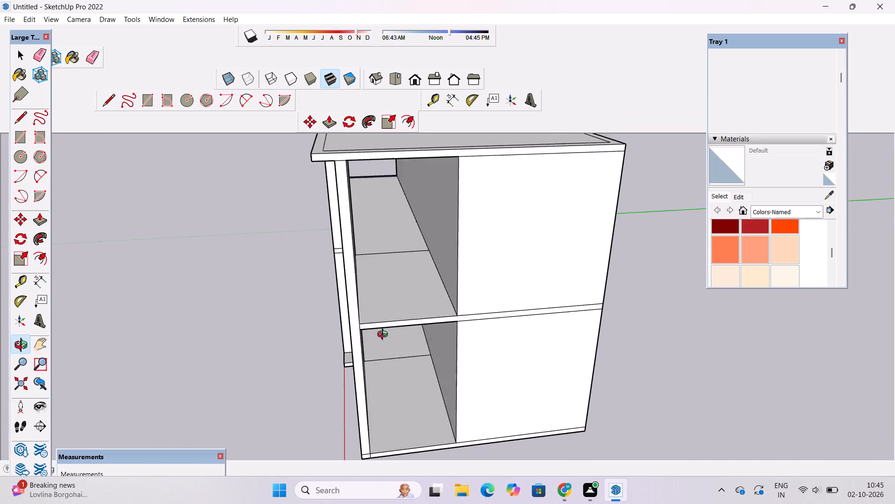
Place a construction guide 1.5' inside the outer edge of the upper floor in the open bay at the building's end.
drag(385, 336, 380, 345)
scroll(380, 333, up, 3)
shift+drag(380, 333, 238, 308)
drag(250, 308, 267, 334)
scroll(267, 332, down, 2)
shift+drag(266, 329, 290, 311)
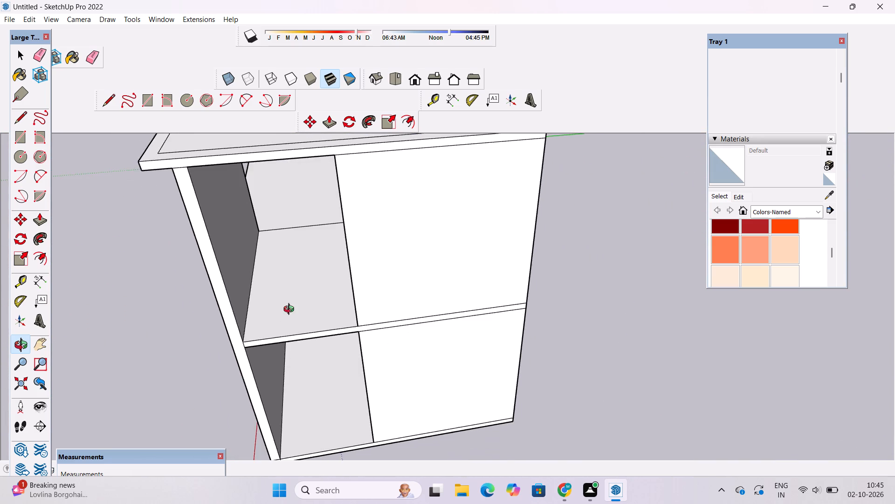
drag(296, 316, 302, 327)
key(t)
scroll(298, 336, up, 3)
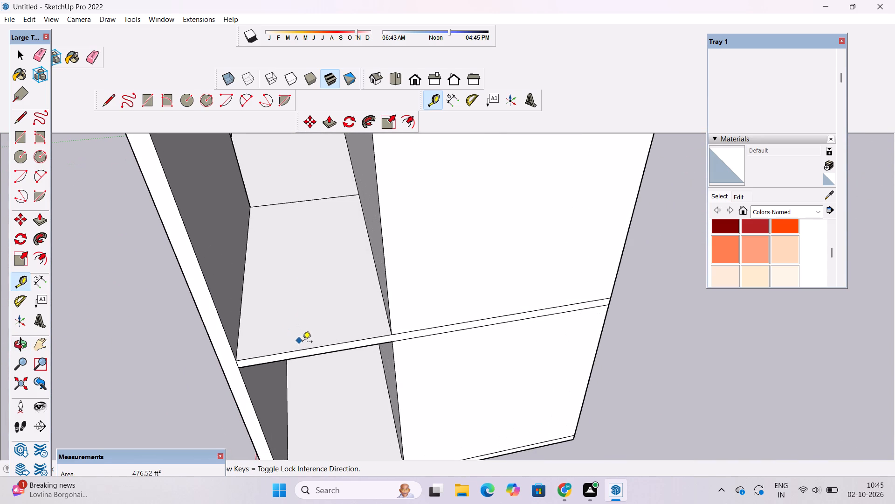
click(317, 348)
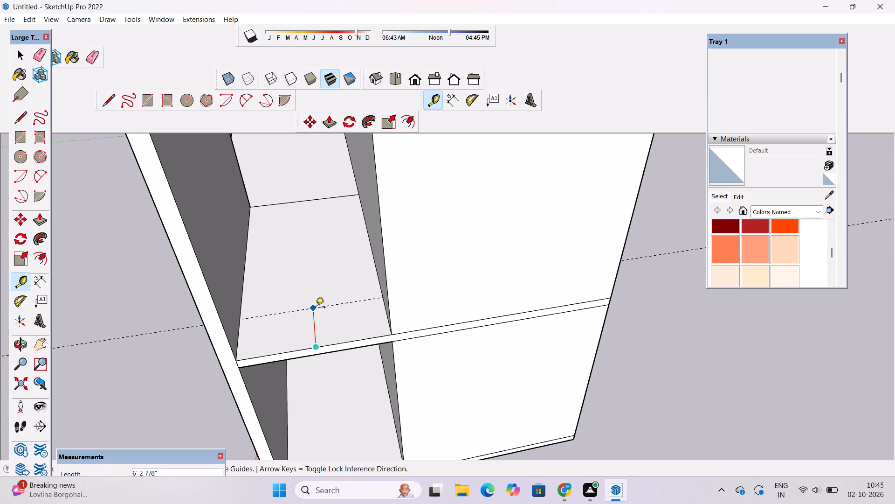
text(1.5')
key(Return)
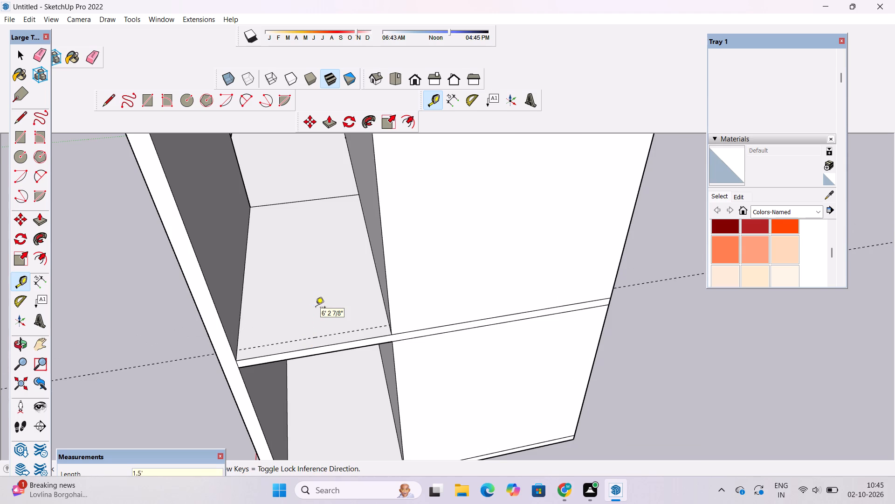
Draw a line about 15' 6" long along the guide across the upper floor, from wall to wall of the end bay.
key(l)
scroll(347, 332, up, 8)
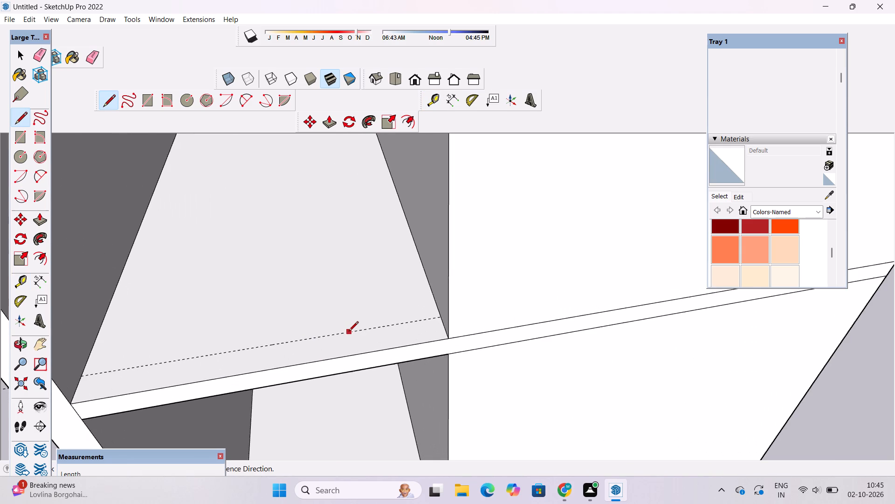
click(440, 318)
scroll(441, 318, down, 6)
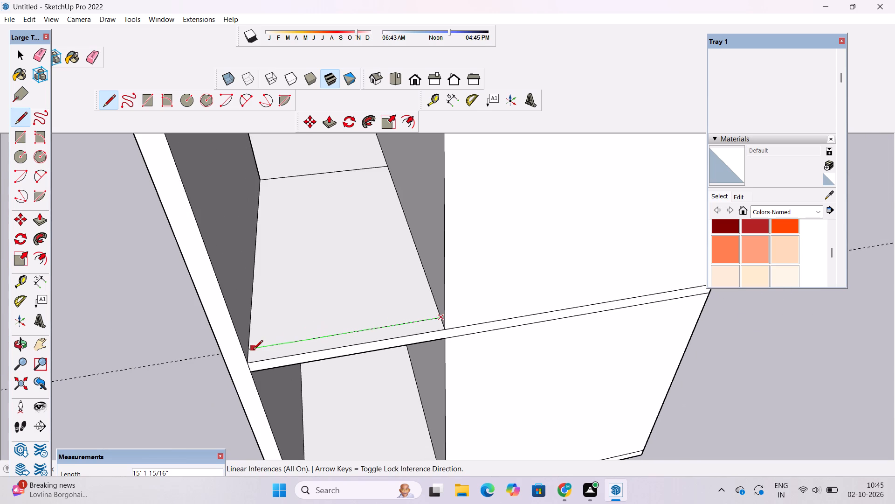
scroll(260, 348, up, 4)
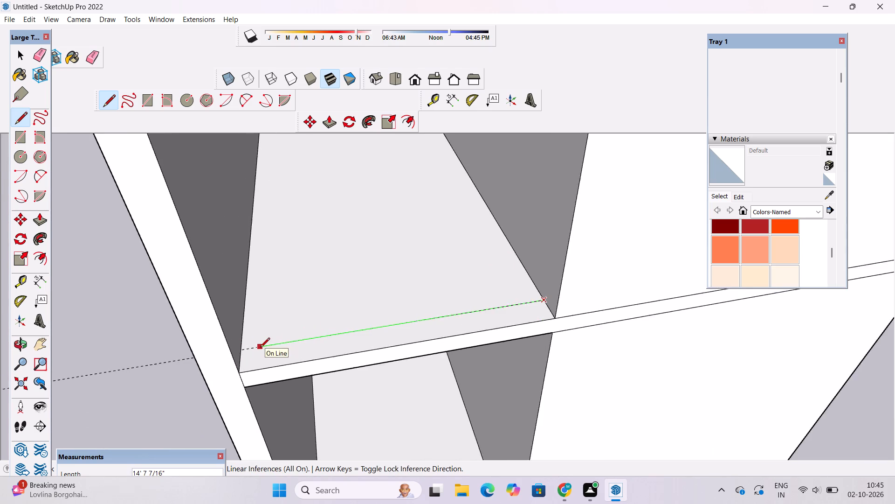
scroll(260, 348, up, 5)
click(232, 349)
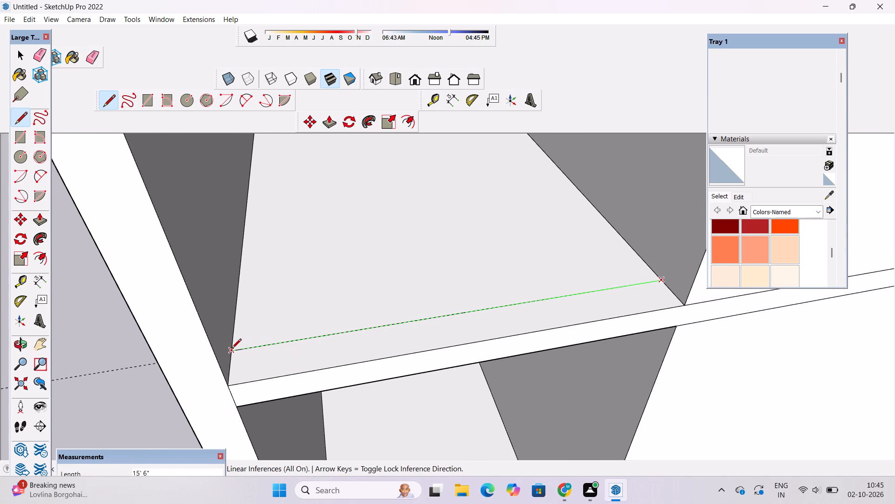
Place a construction guide 1.5' inside the outer edge of the ground floor in the same end bay.
scroll(257, 329, down, 17)
scroll(349, 393, up, 4)
scroll(300, 413, up, 2)
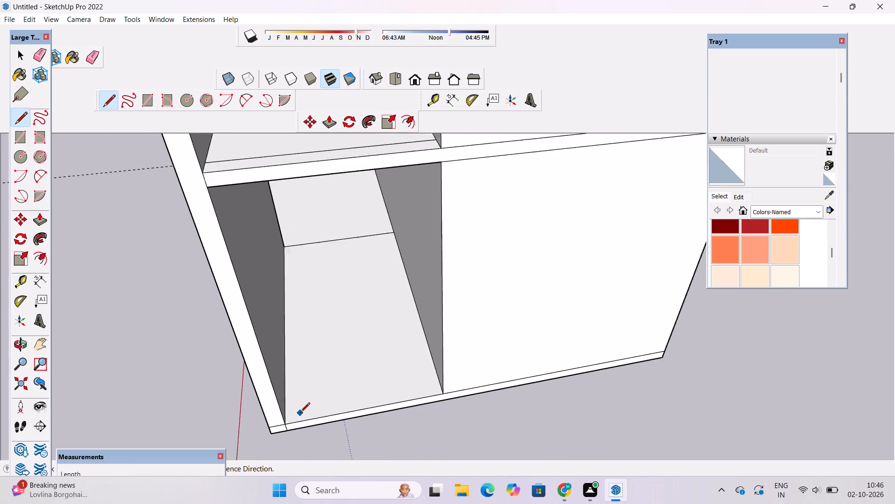
scroll(300, 413, up, 2)
key(space)
text(t)
scroll(300, 413, down, 5)
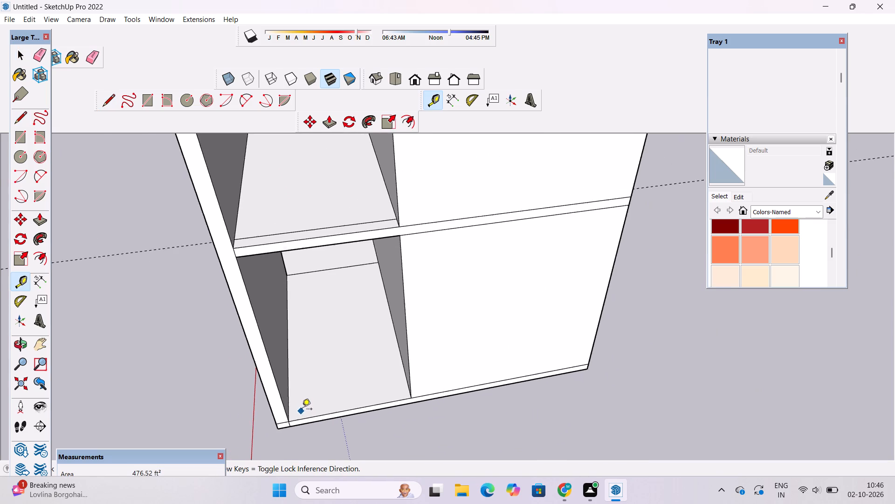
scroll(310, 404, down, 3)
scroll(311, 411, up, 4)
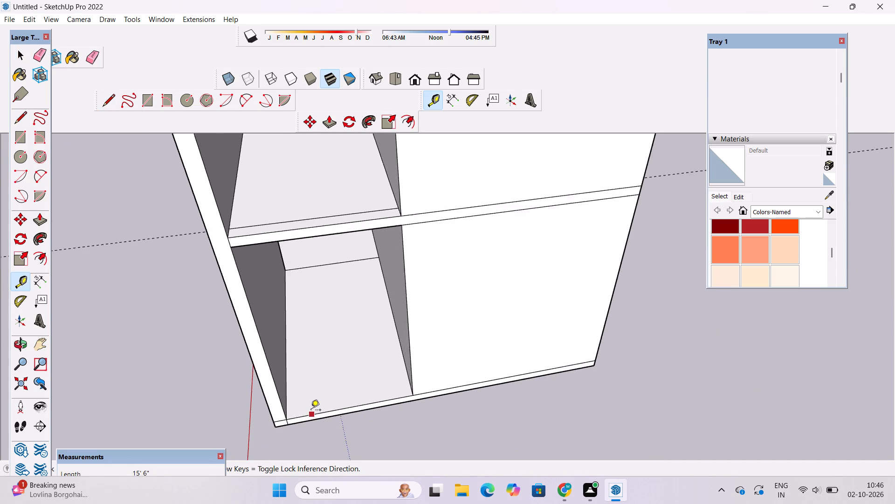
scroll(311, 411, up, 1)
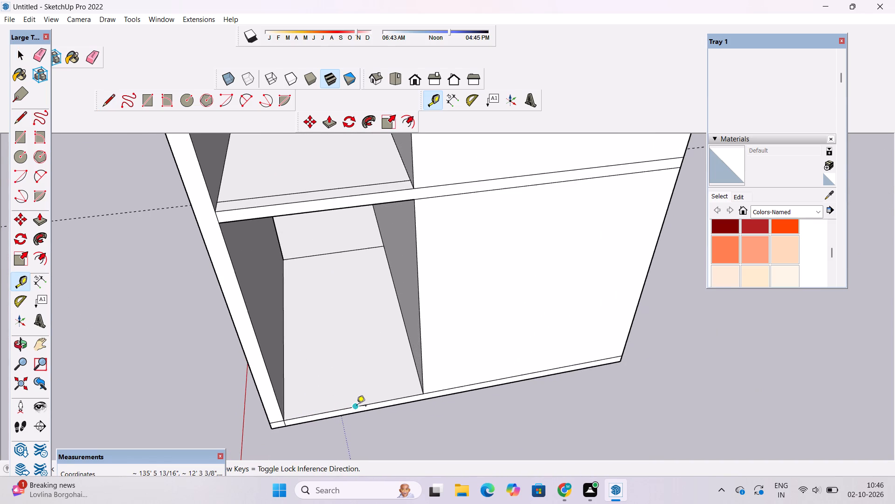
click(357, 406)
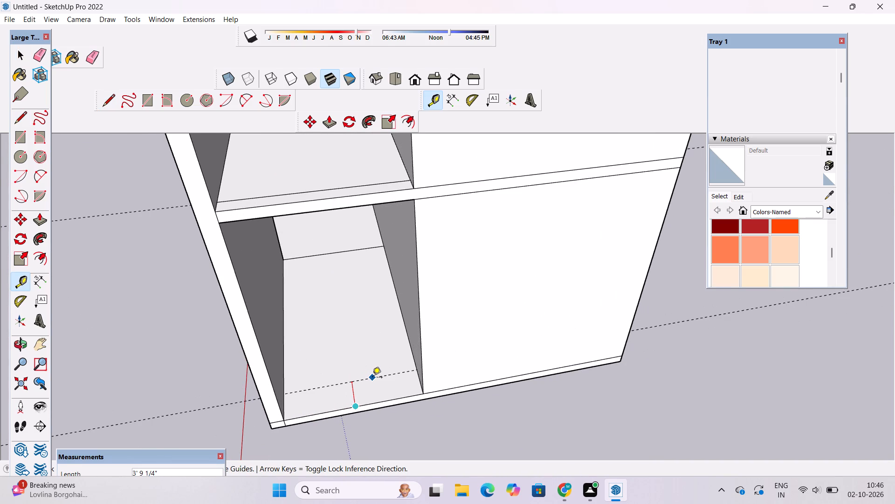
text(1.5')
key(Return)
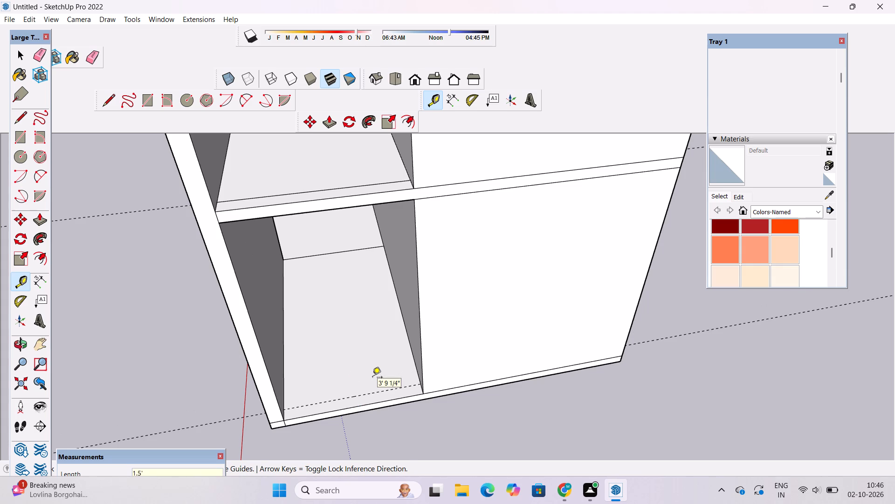
Draw a line about 15' 6" long along the guide across the ground floor of the end bay.
key(l)
scroll(303, 405, up, 7)
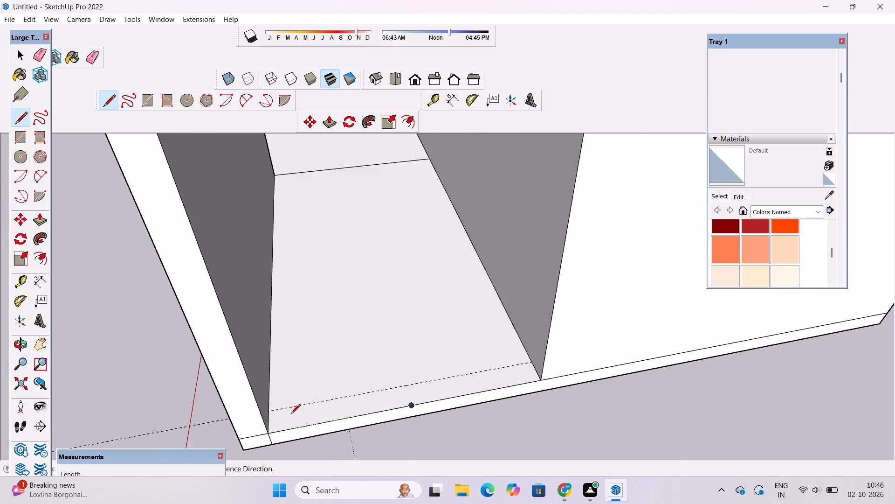
scroll(291, 414, up, 4)
click(260, 409)
scroll(260, 408, down, 5)
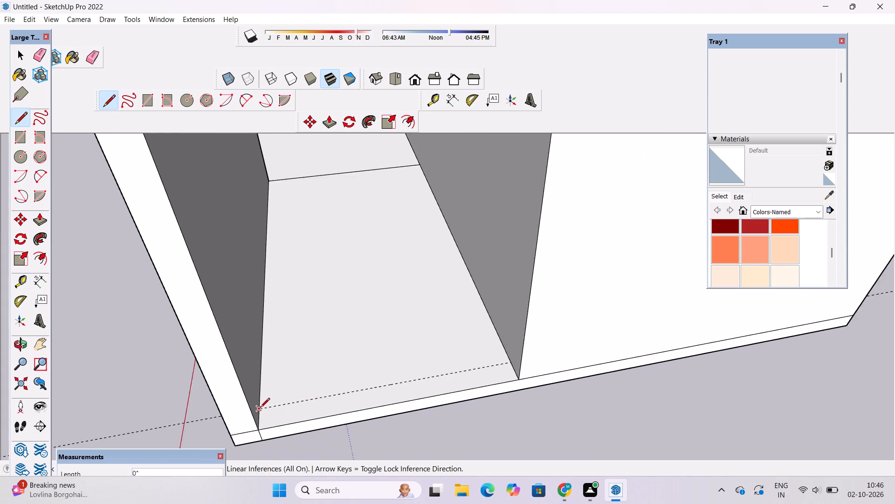
scroll(260, 408, down, 4)
scroll(333, 398, up, 4)
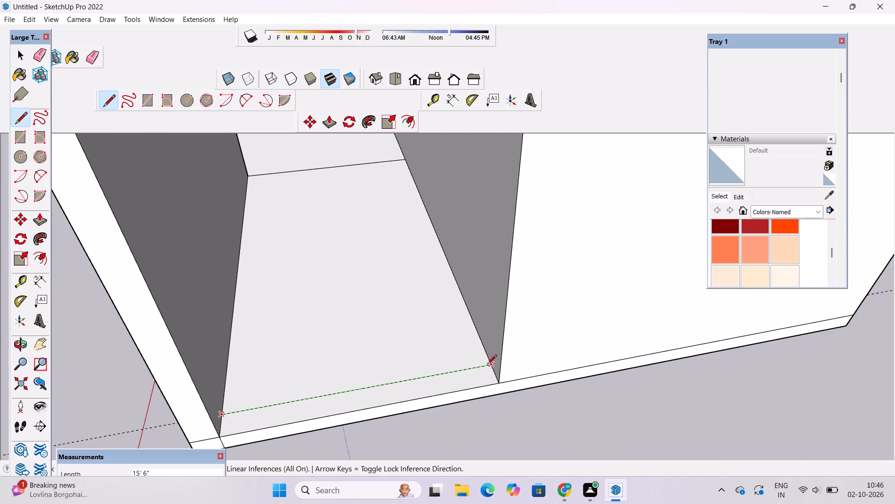
click(492, 366)
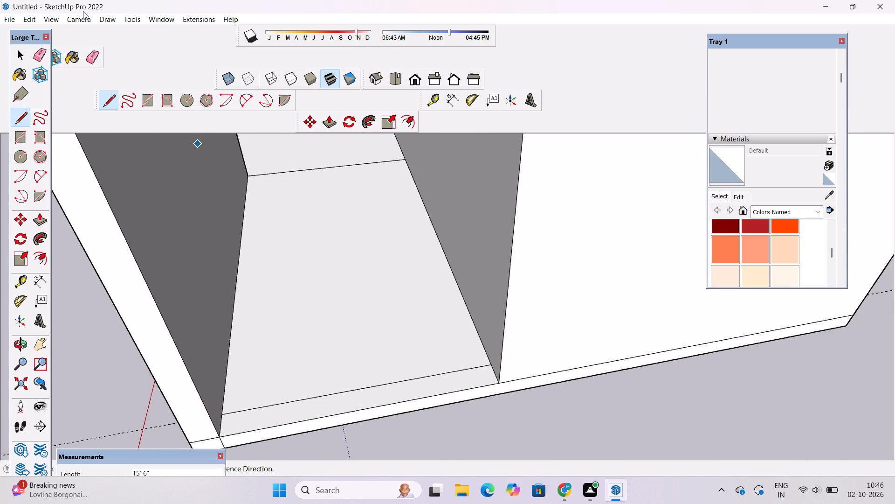
Erase the two construction guides at ground-floor and upper-floor level.
click(99, 54)
scroll(166, 503, down, 4)
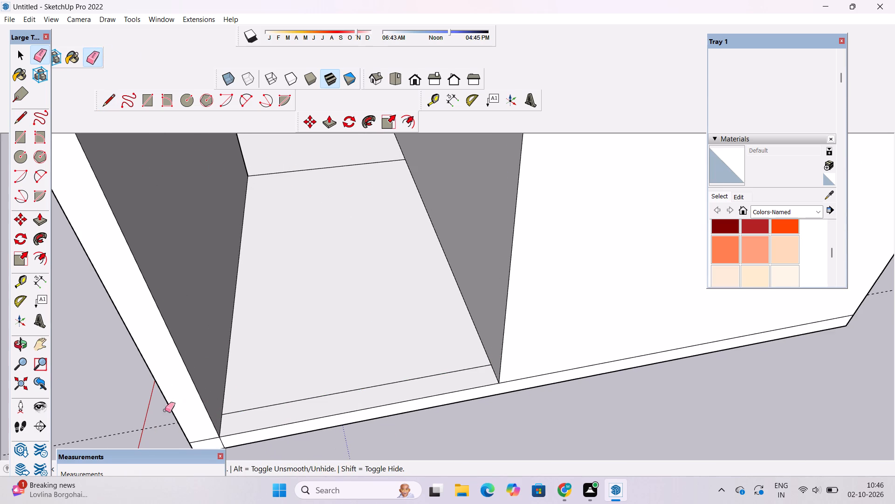
drag(124, 426, 128, 442)
key(o)
scroll(205, 420, down, 16)
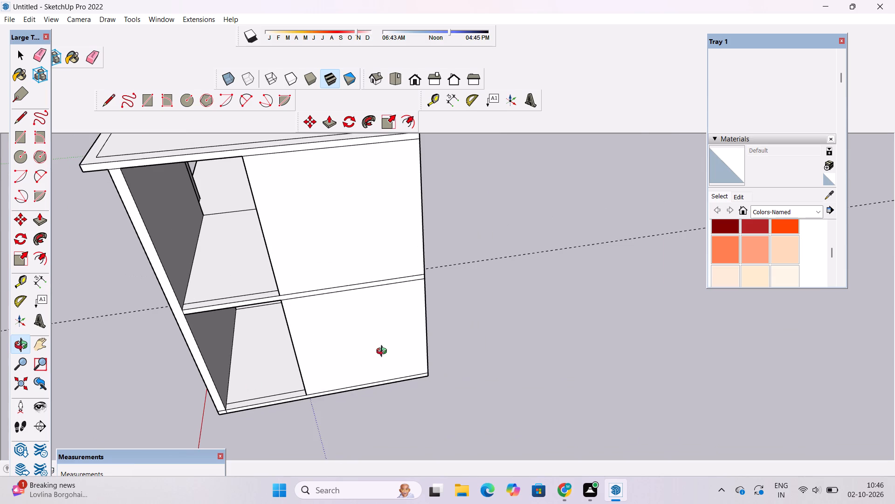
shift+drag(384, 352, 396, 403)
key(e)
drag(471, 318, 477, 328)
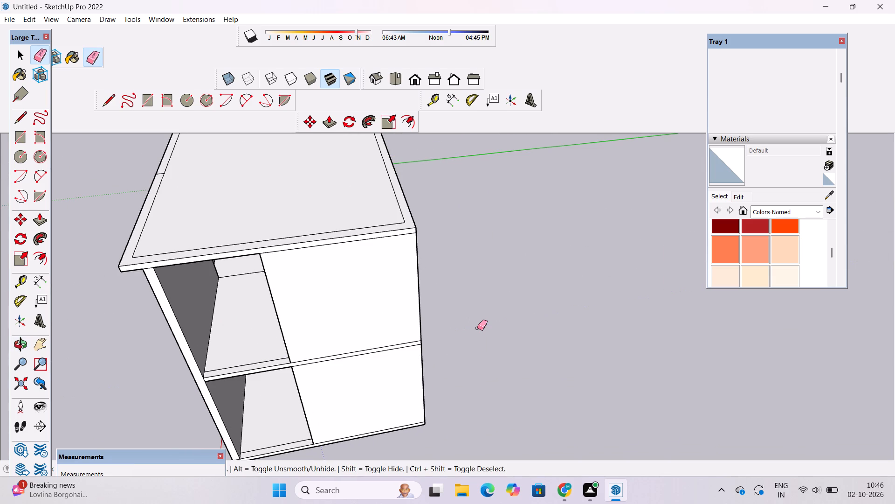
Pull the narrow ground-floor strip in the end bay up 25' to the middle slab to form a wall.
key(o)
scroll(477, 328, down, 5)
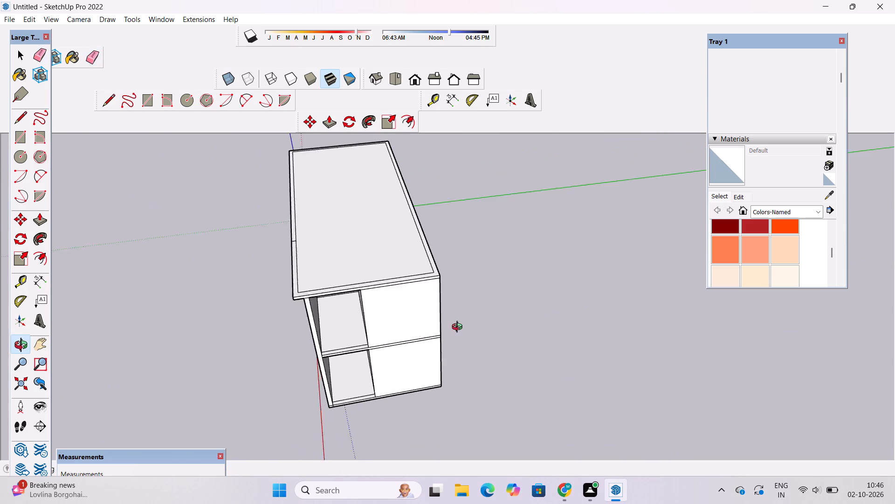
scroll(459, 328, down, 2)
scroll(369, 381, up, 2)
shift+drag(358, 392, 381, 384)
scroll(386, 378, up, 3)
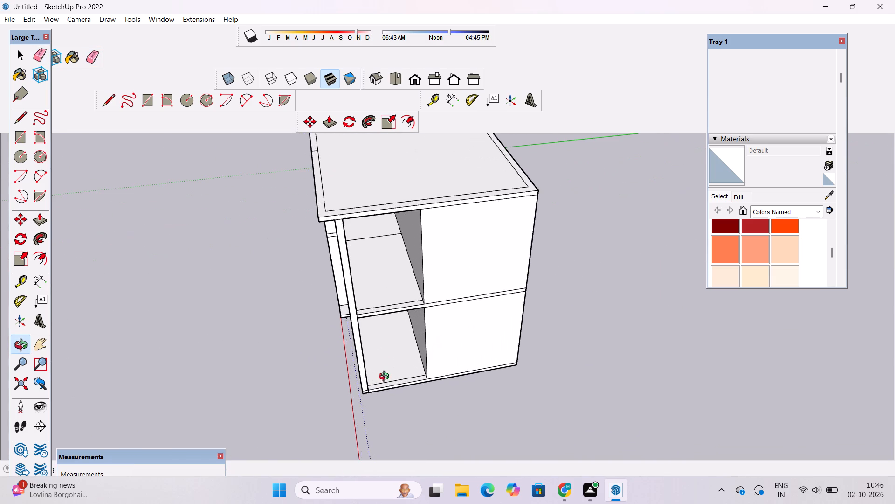
shift+drag(386, 378, 392, 378)
scroll(392, 378, up, 6)
shift+drag(393, 378, 398, 383)
key(p)
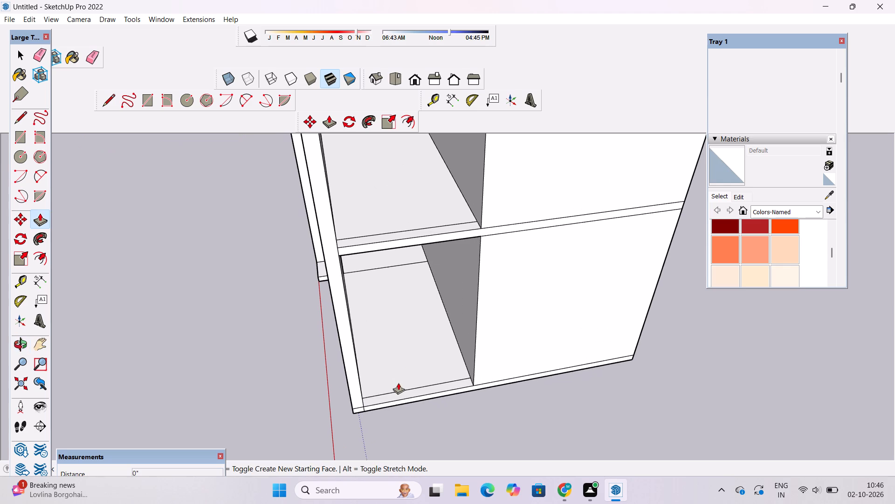
click(398, 395)
scroll(399, 384, down, 4)
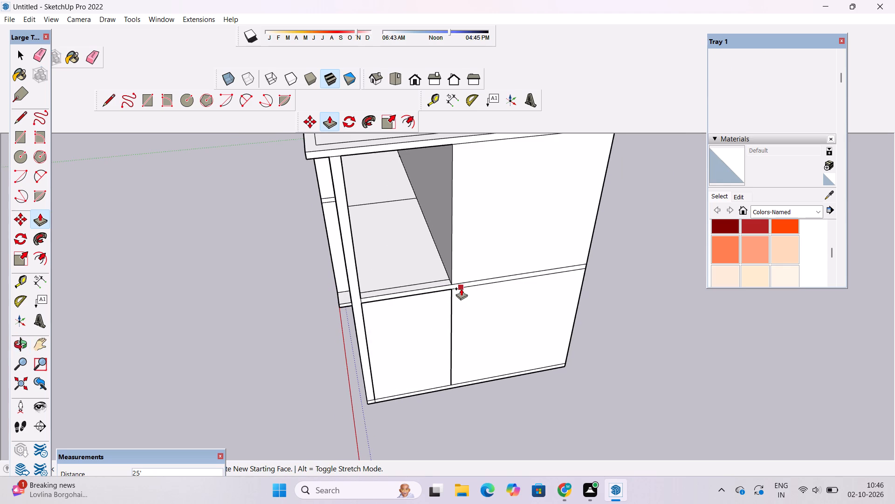
click(461, 288)
Pull the narrow upper-floor strip in the end bay up 25' to the underside of the roof slab.
scroll(482, 334, down, 5)
scroll(411, 305, up, 1)
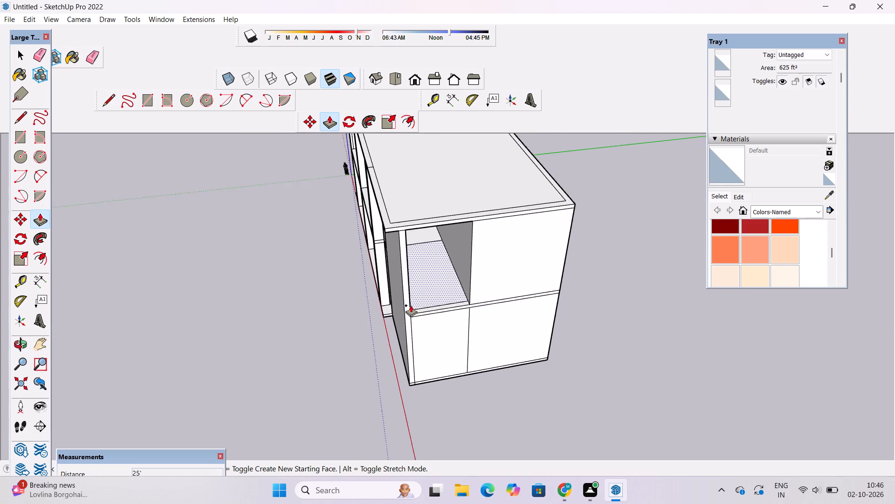
scroll(411, 305, up, 4)
scroll(482, 277, up, 9)
click(496, 305)
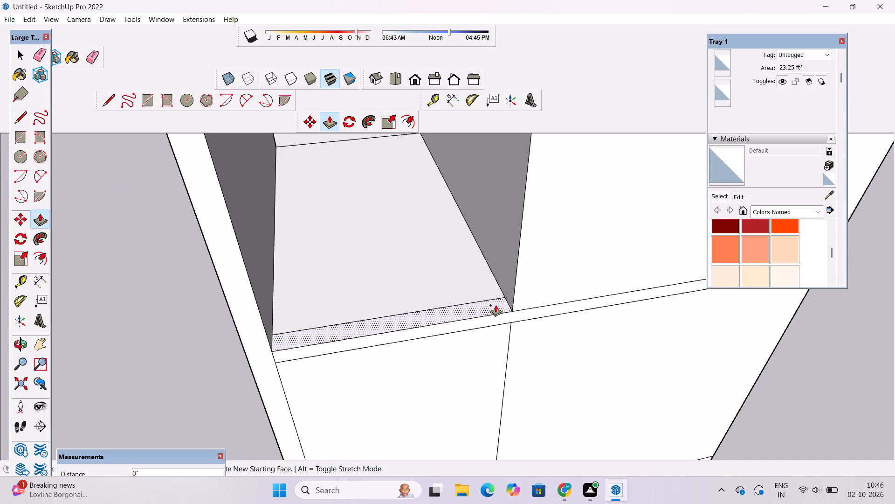
scroll(496, 298, down, 16)
scroll(503, 237, up, 1)
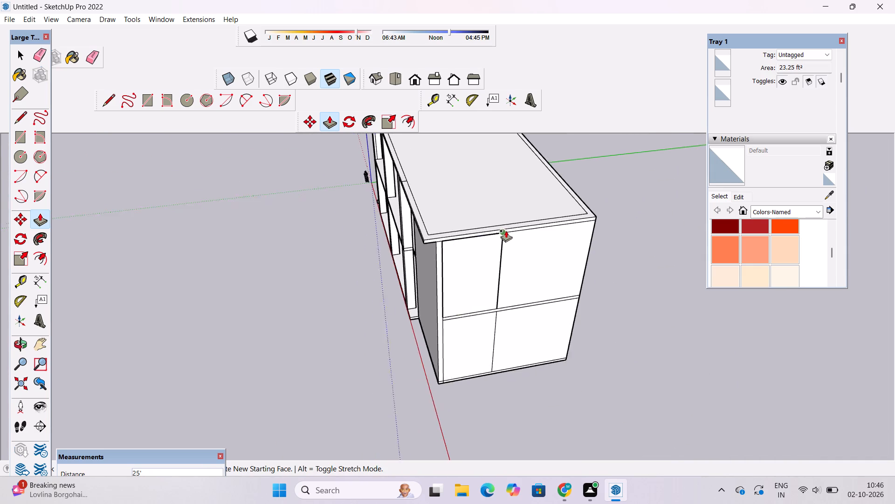
scroll(506, 231, up, 10)
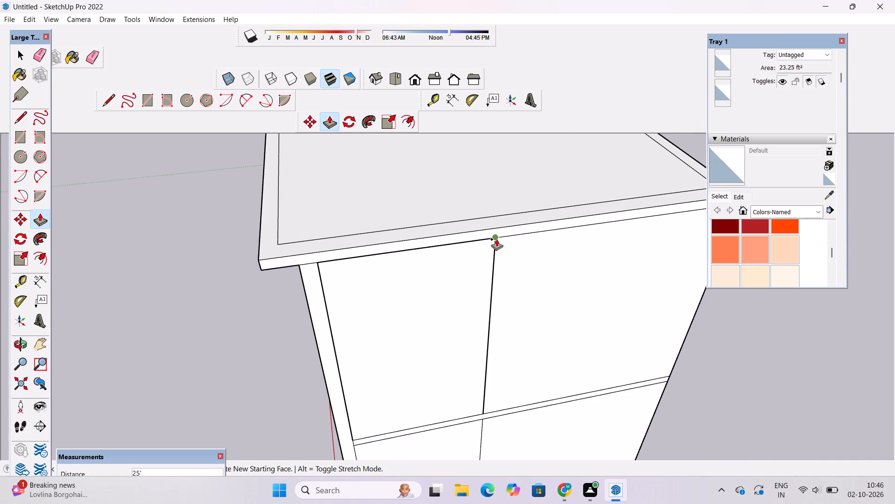
click(496, 239)
Examine the closed end wall and the whole two-storey building from the end, the corner and the front.
key(o)
scroll(491, 248, down, 6)
drag(482, 317, 509, 216)
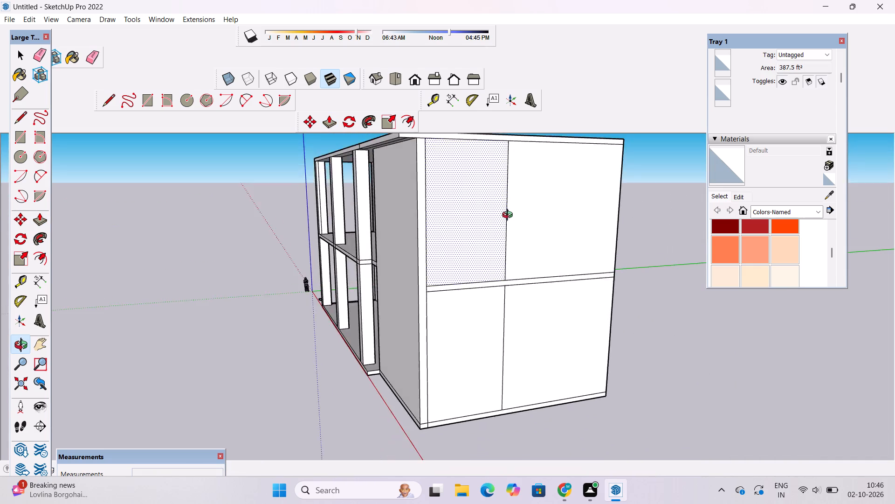
scroll(507, 228, down, 5)
shift+drag(503, 229, 413, 268)
scroll(413, 268, down, 4)
drag(386, 308, 405, 331)
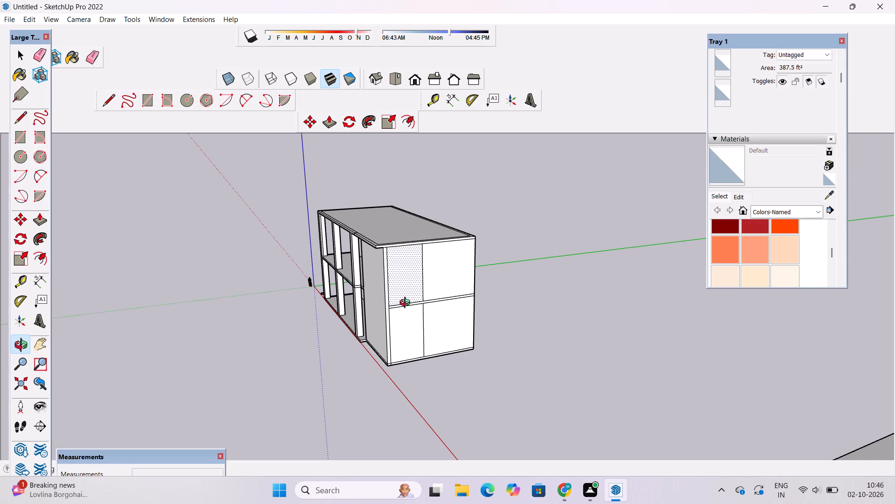
scroll(409, 276, down, 2)
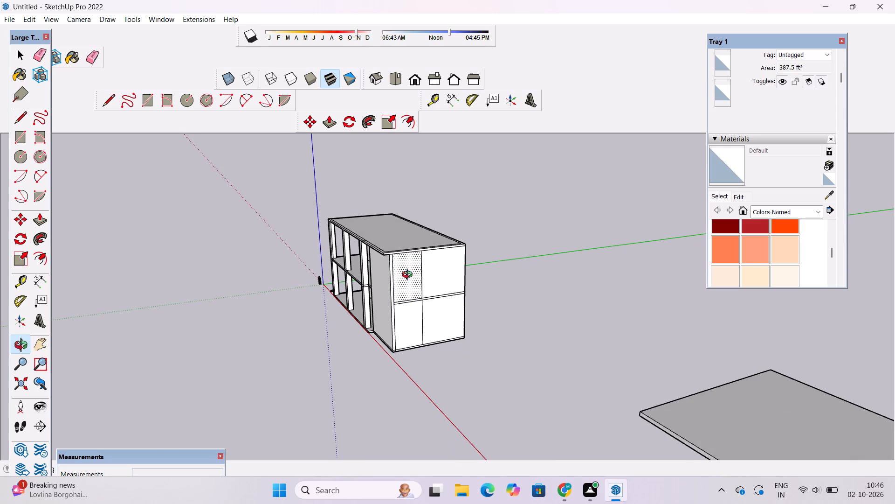
scroll(406, 276, down, 1)
scroll(406, 276, up, 1)
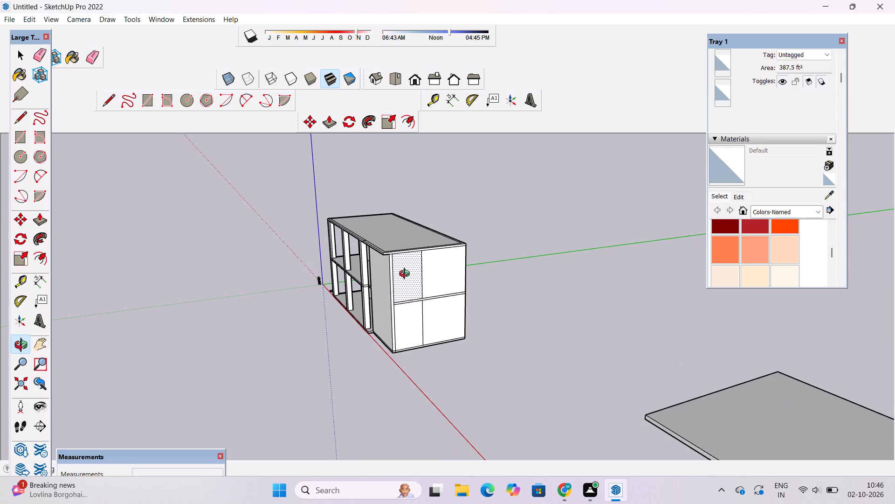
scroll(400, 264, down, 5)
shift+drag(402, 261, 407, 235)
scroll(407, 235, up, 8)
shift+drag(416, 266, 406, 231)
drag(344, 260, 495, 258)
scroll(500, 251, down, 5)
drag(507, 255, 377, 280)
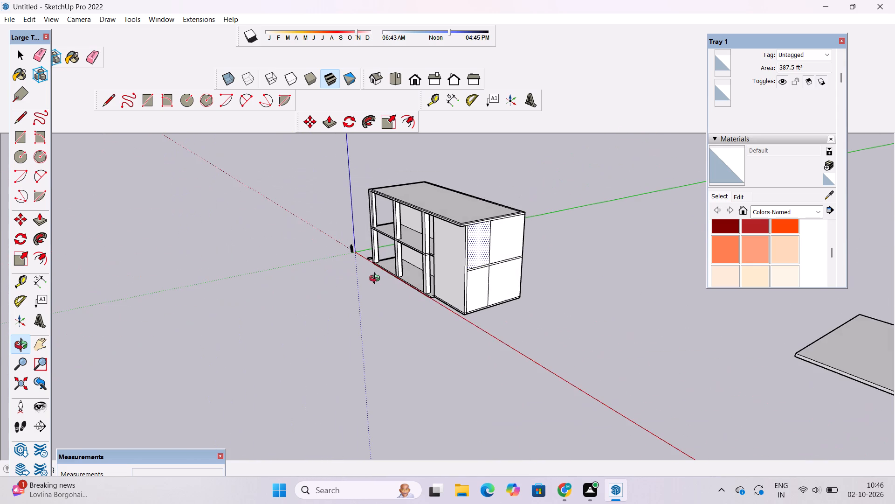
Examine the end wall, the front columns and the roof slab's front edge from the end, the corner and above.
scroll(511, 275, up, 15)
drag(488, 272, 456, 275)
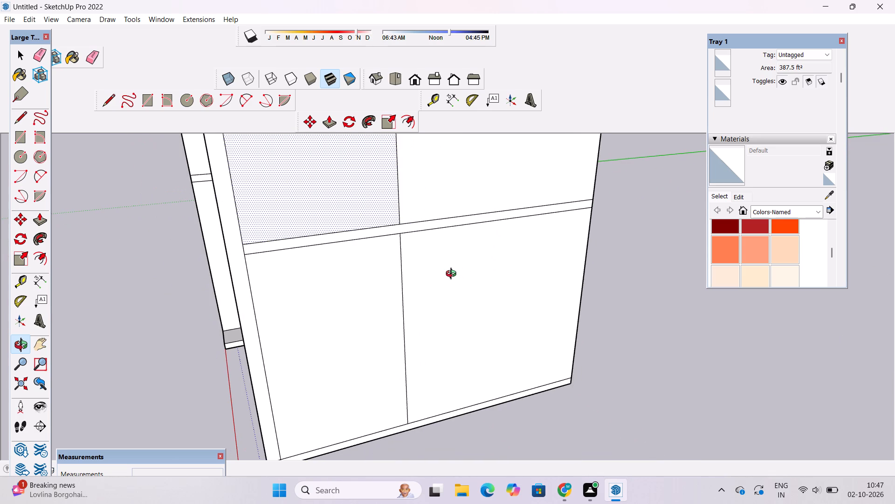
scroll(453, 275, down, 10)
scroll(372, 238, up, 3)
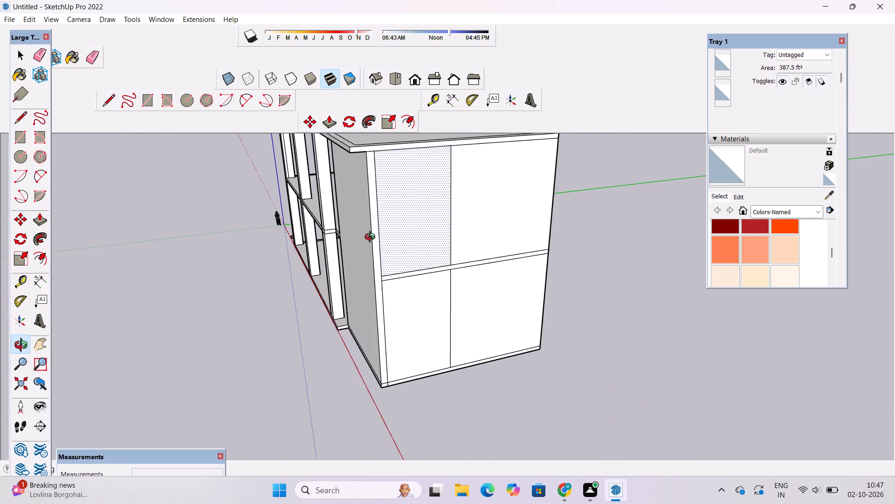
scroll(372, 238, up, 10)
scroll(333, 284, down, 5)
drag(251, 379, 359, 386)
scroll(359, 381, down, 2)
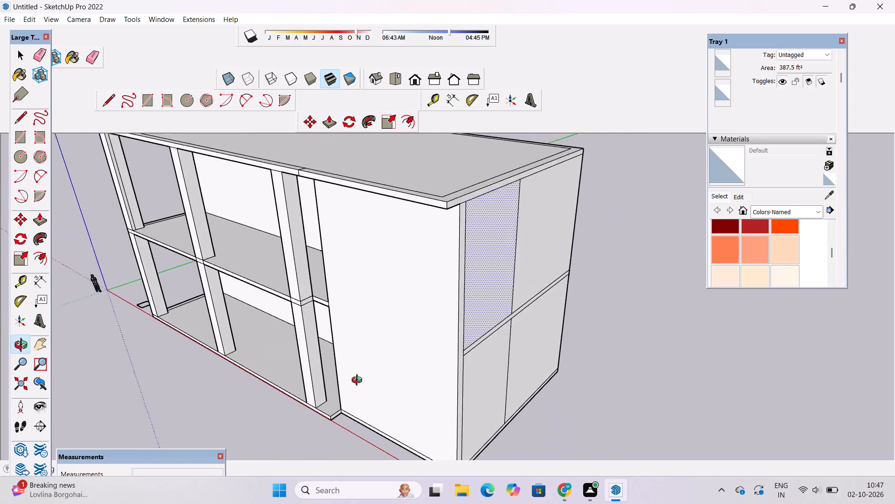
scroll(359, 381, down, 3)
scroll(352, 383, up, 1)
shift+drag(352, 383, 352, 361)
scroll(352, 361, down, 4)
drag(351, 363, 445, 363)
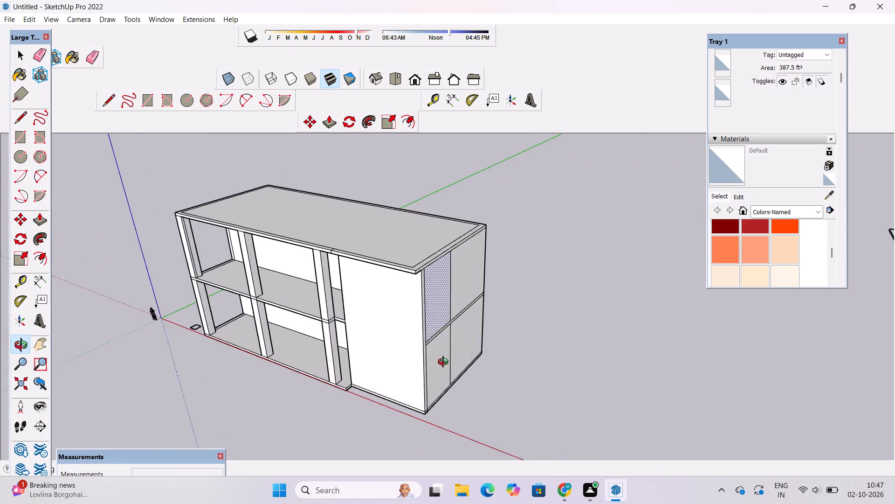
drag(445, 363, 482, 363)
scroll(482, 363, down, 5)
drag(481, 371, 440, 361)
scroll(391, 372, down, 2)
drag(347, 385, 409, 382)
scroll(377, 385, up, 2)
scroll(379, 379, down, 2)
drag(379, 379, 401, 437)
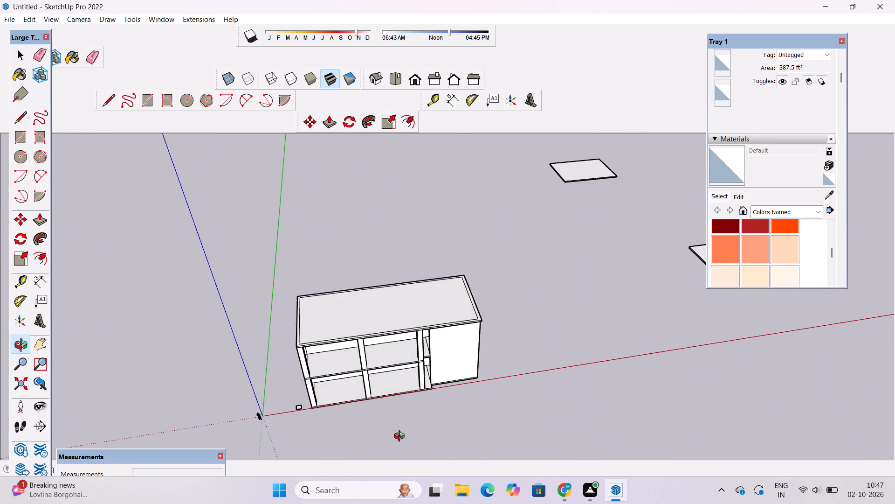
drag(401, 437, 399, 438)
drag(394, 423, 374, 390)
scroll(369, 381, up, 1)
drag(537, 375, 497, 377)
shift+drag(436, 385, 469, 410)
scroll(442, 403, down, 2)
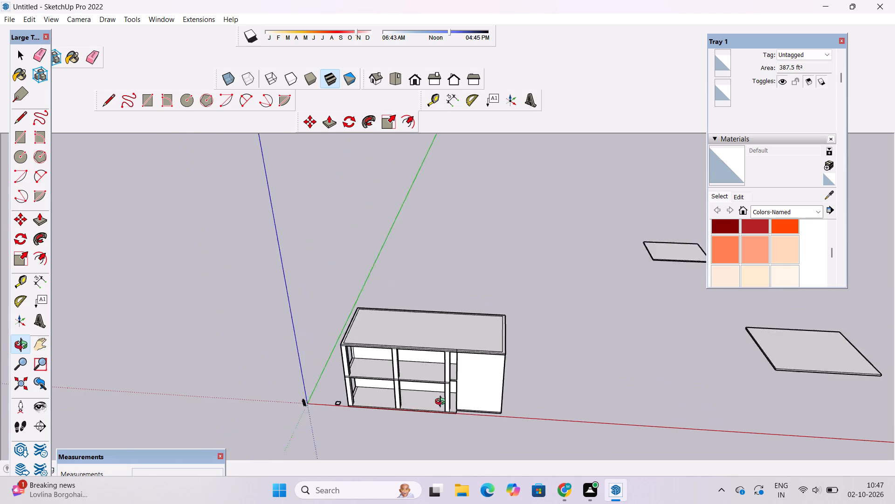
scroll(442, 403, down, 2)
drag(459, 382, 463, 409)
scroll(461, 388, up, 15)
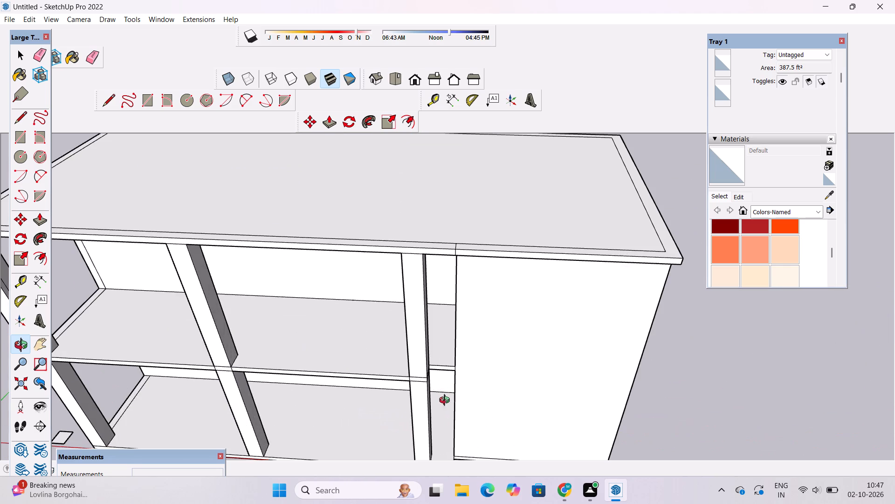
drag(449, 421, 454, 365)
scroll(465, 373, down, 5)
shift+drag(465, 373, 486, 395)
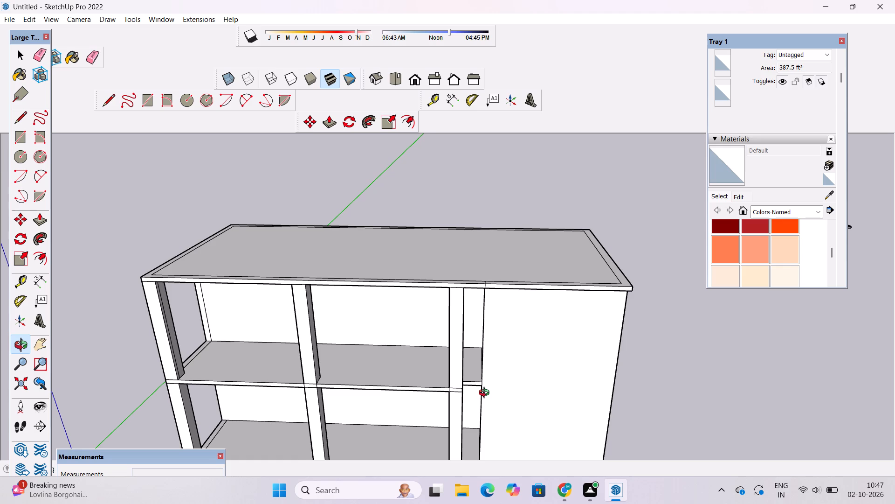
shift+drag(471, 391, 474, 417)
drag(469, 356, 459, 398)
scroll(455, 333, up, 4)
drag(463, 351, 473, 390)
scroll(472, 388, up, 3)
shift+drag(468, 380, 465, 335)
scroll(461, 335, up, 2)
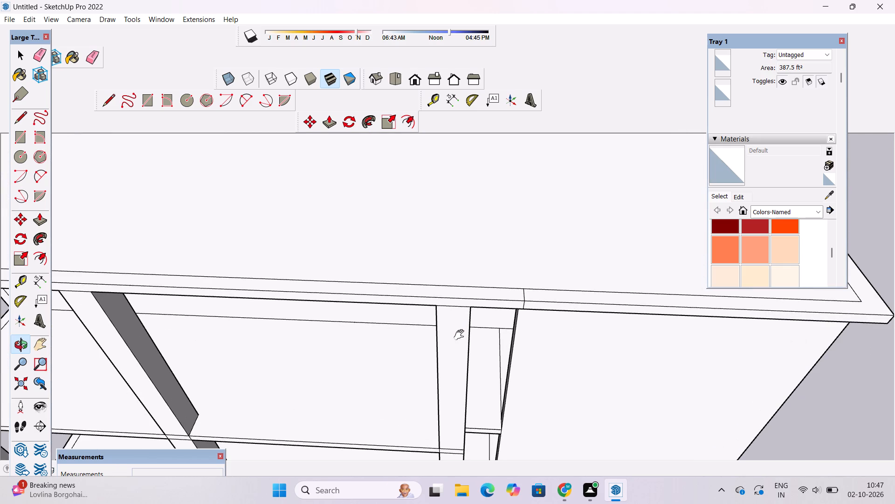
shift+drag(461, 335, 464, 345)
shift+scroll(467, 346, down, 4)
drag(469, 355, 472, 325)
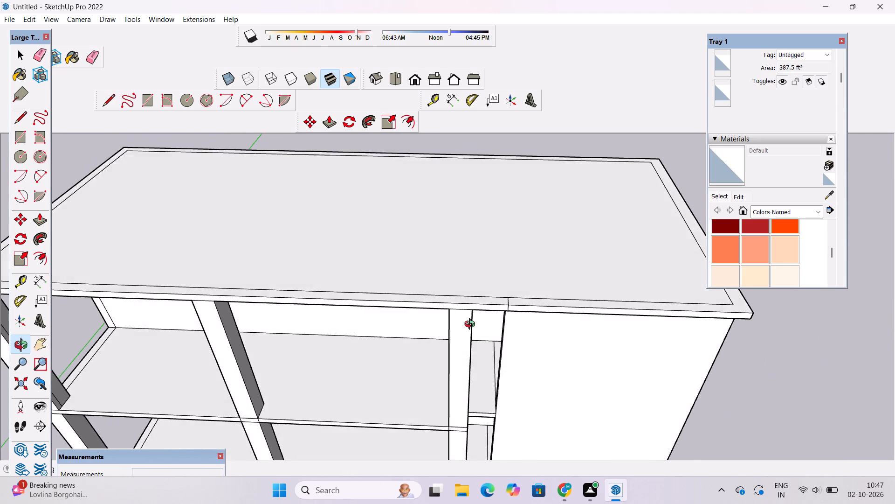
drag(472, 325, 474, 315)
shift+drag(474, 315, 504, 313)
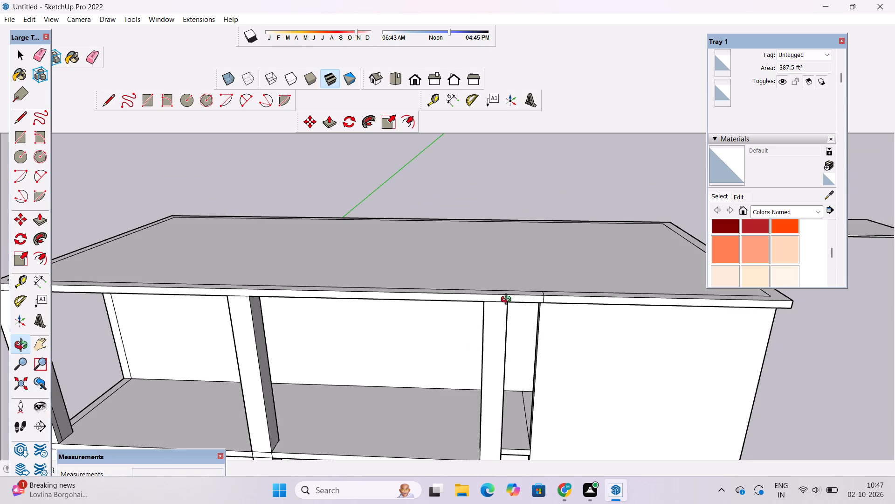
Draw a 1' vertical line across the roof slab's front edge, up from the top corner of the third front column.
drag(508, 300, 494, 308)
scroll(495, 308, up, 1)
shift+drag(499, 306, 496, 310)
click(496, 310)
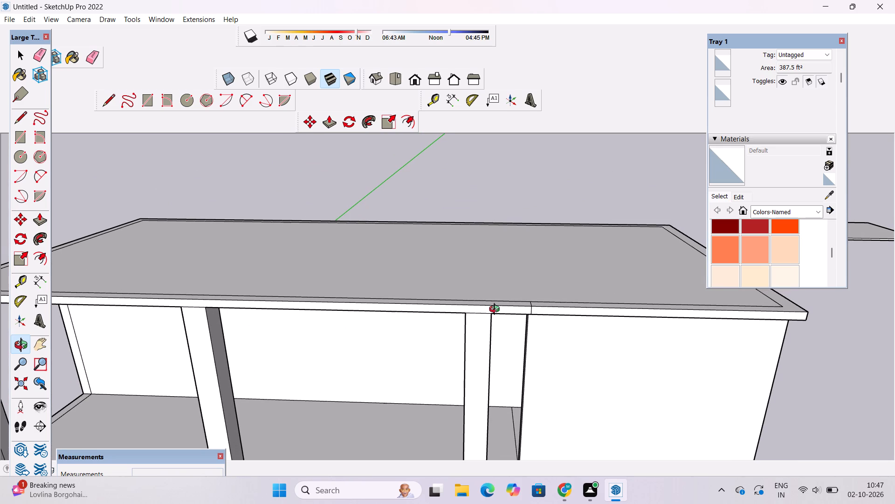
key(l)
scroll(496, 311, up, 3)
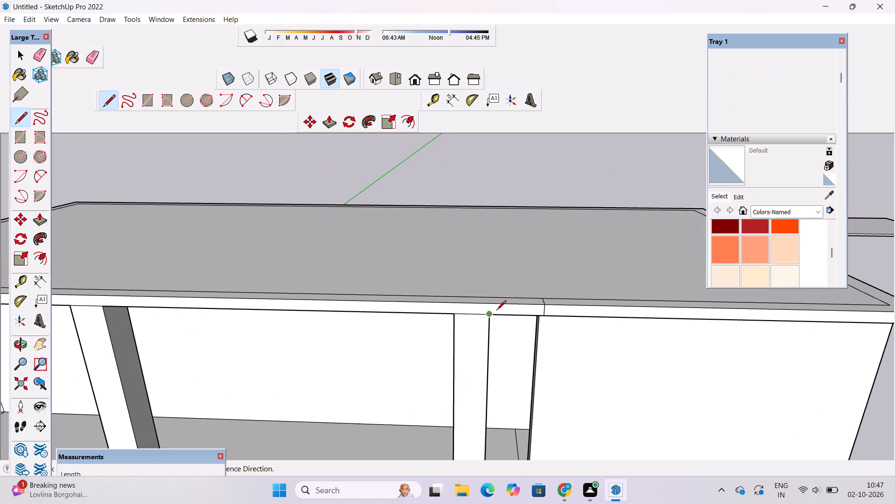
scroll(496, 311, up, 1)
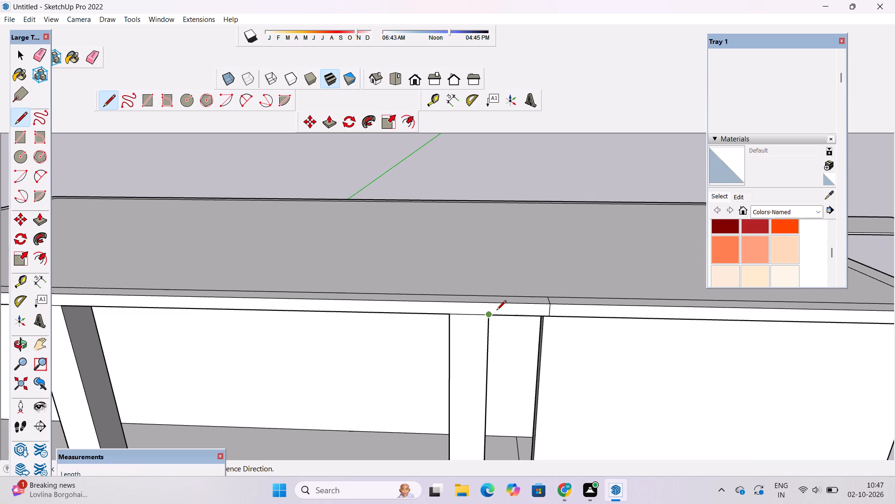
scroll(489, 331, up, 8)
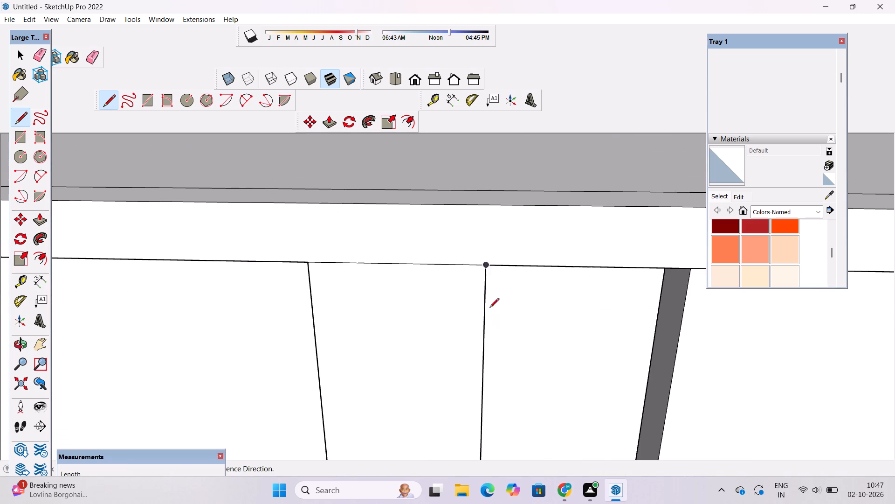
click(485, 267)
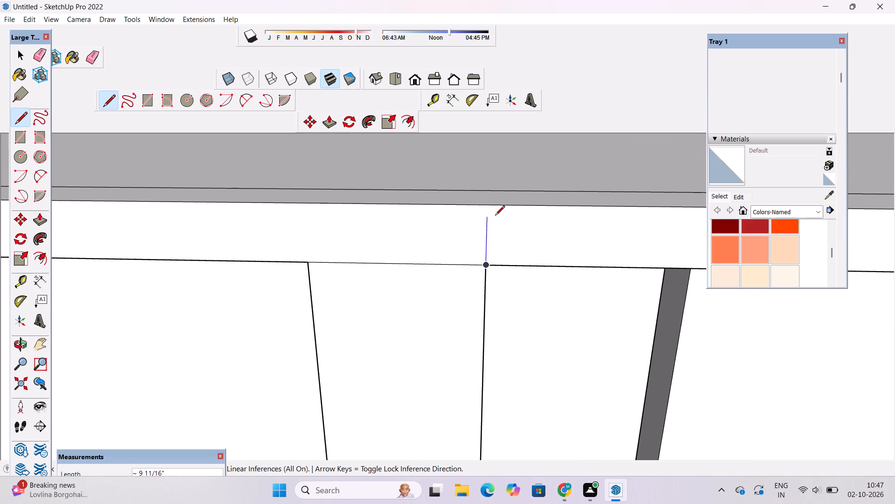
click(486, 207)
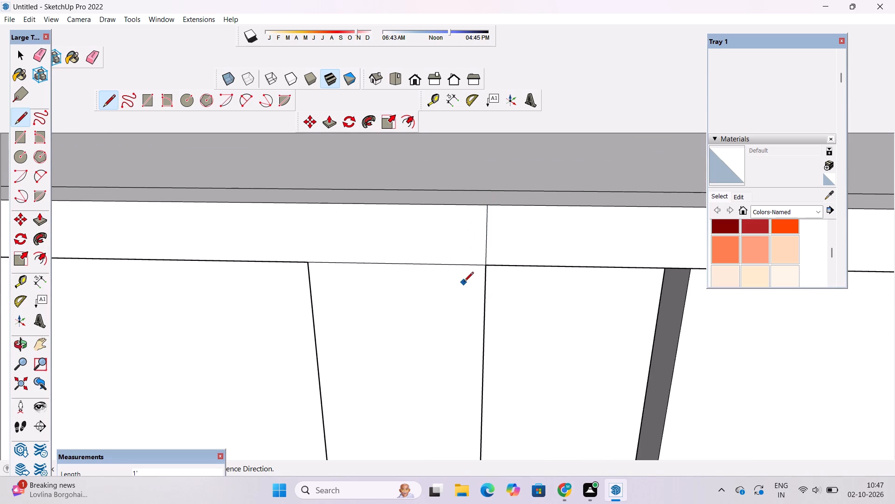
key(space)
Push/Pull the roof slab's front edge face above the open column bays outward by 1'.
scroll(464, 282, down, 4)
key(o)
scroll(465, 286, down, 8)
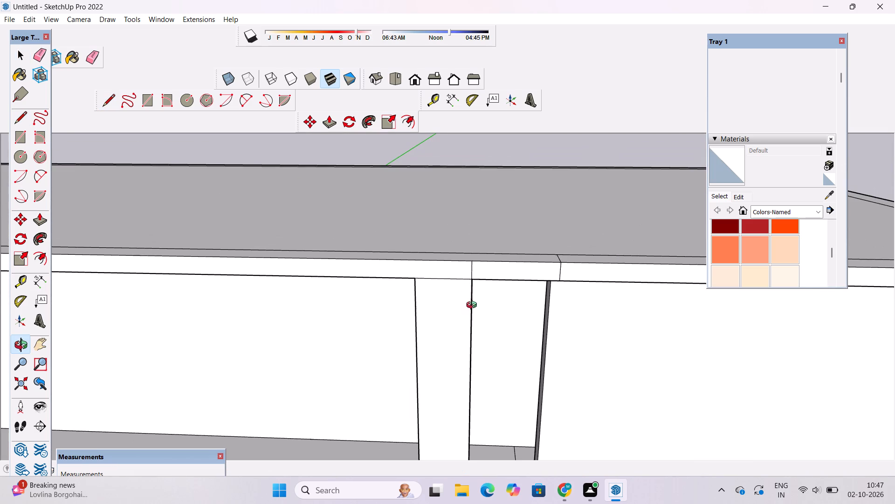
shift+drag(474, 307, 479, 294)
scroll(481, 288, down, 6)
drag(482, 289, 505, 320)
scroll(441, 318, up, 2)
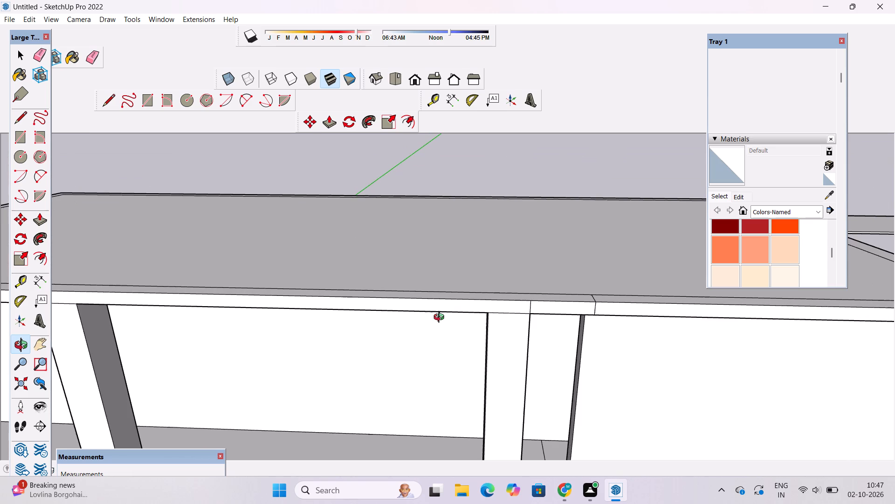
scroll(441, 318, down, 6)
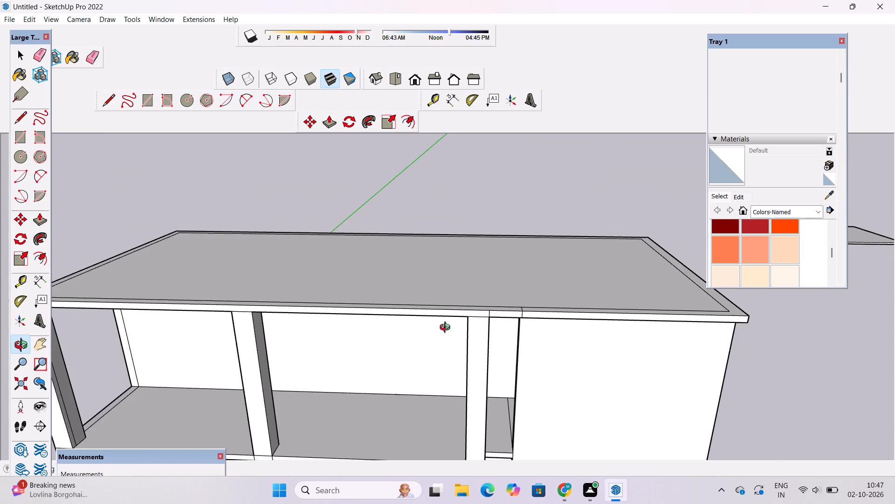
scroll(446, 329, down, 2)
shift+drag(447, 342, 452, 329)
shift+scroll(448, 309, up, 3)
shift+scroll(447, 309, down, 3)
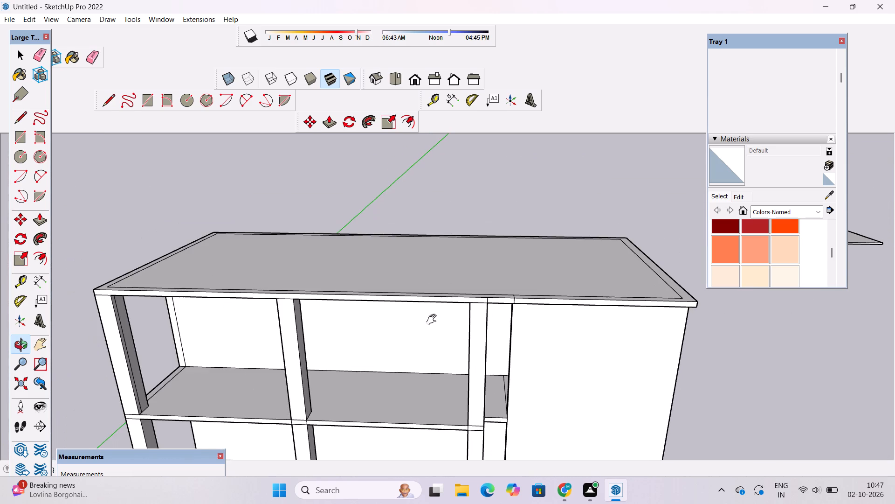
shift+drag(434, 320, 441, 305)
scroll(458, 268, down, 3)
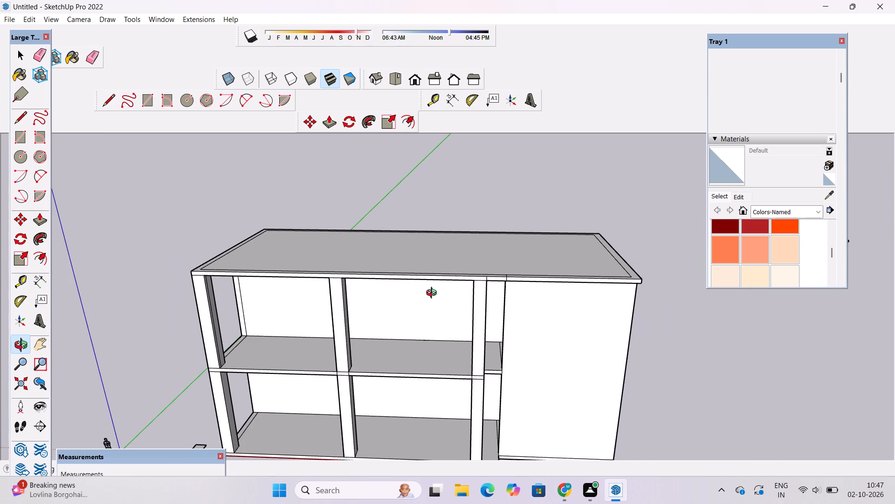
scroll(421, 298, up, 3)
shift+click(421, 298)
key(space)
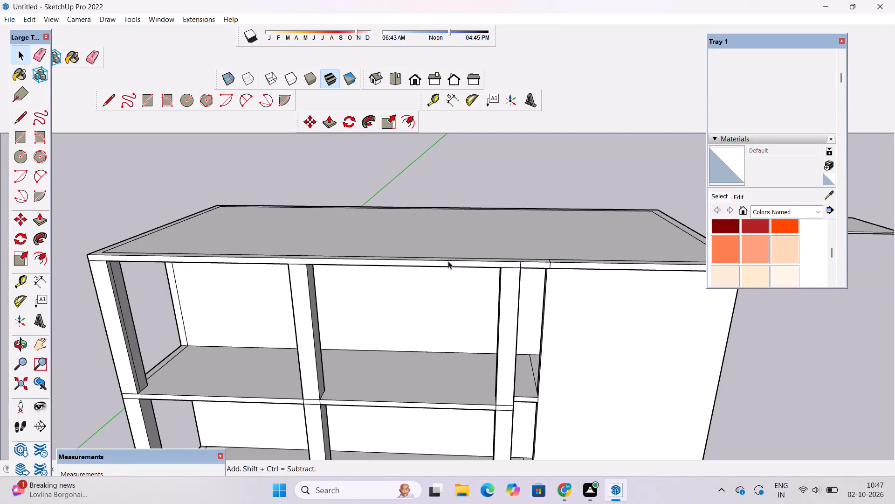
click(445, 264)
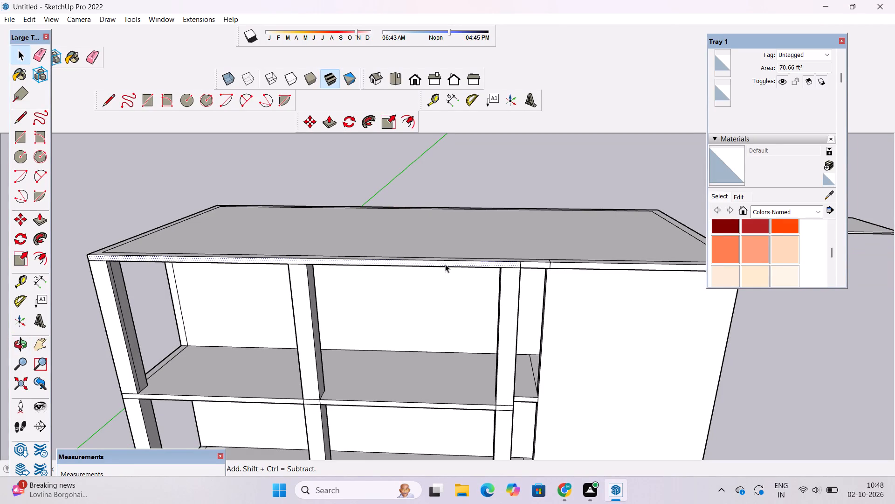
key(p)
click(445, 264)
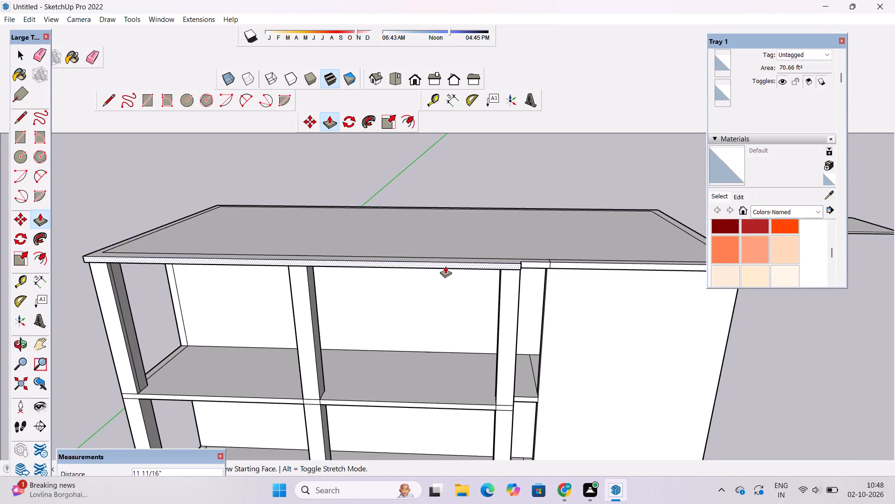
scroll(446, 266, up, 1)
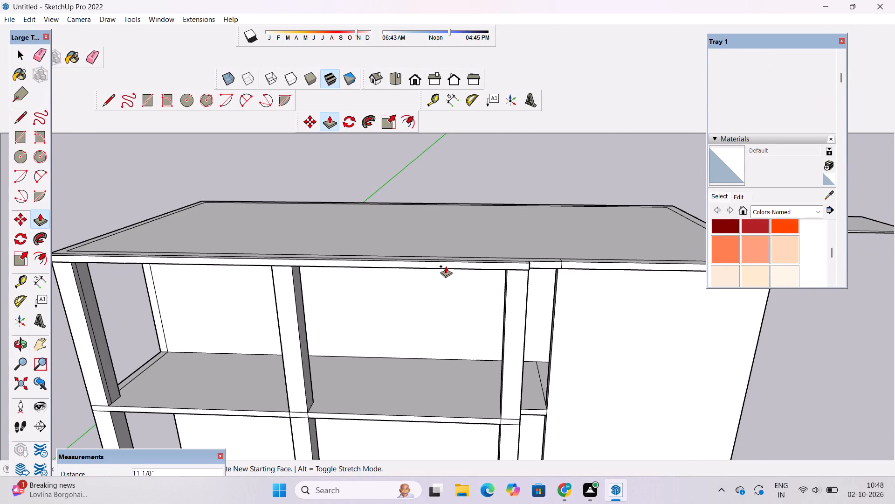
scroll(446, 266, up, 1)
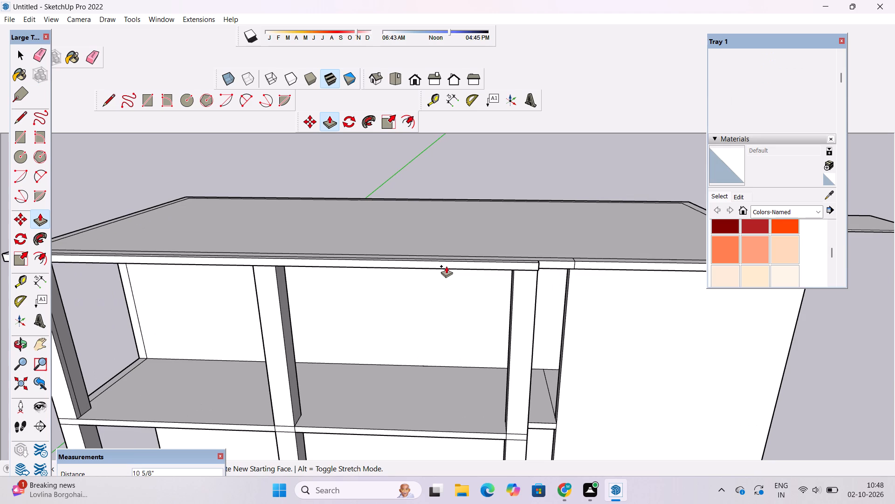
text(1')
key(Return)
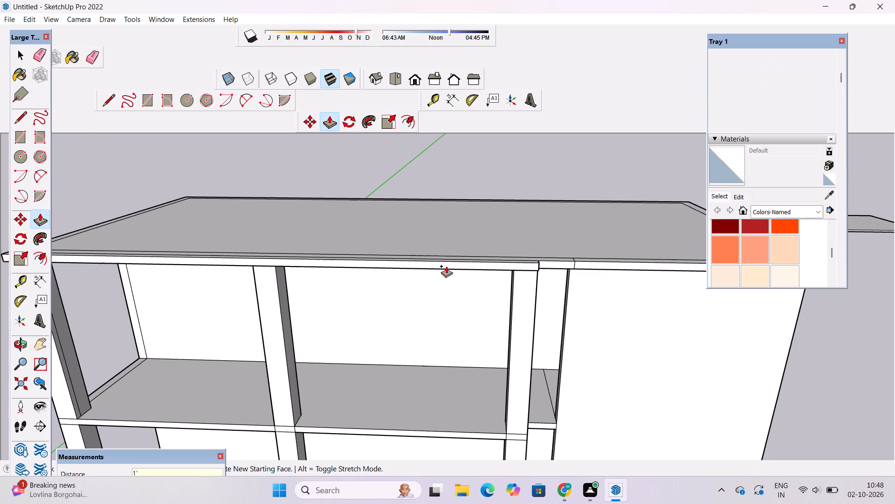
Examine the extended roof edge over the open bays from above, from the front and from below.
key(o)
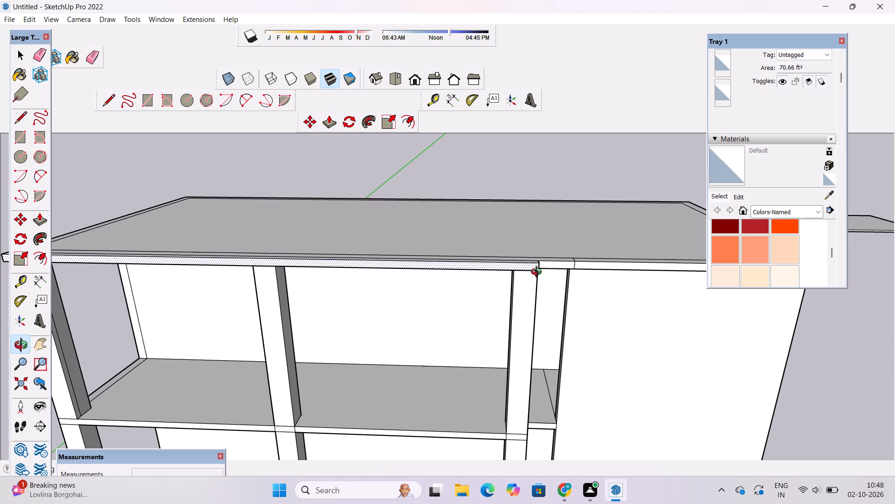
scroll(557, 266, down, 5)
drag(562, 283, 561, 454)
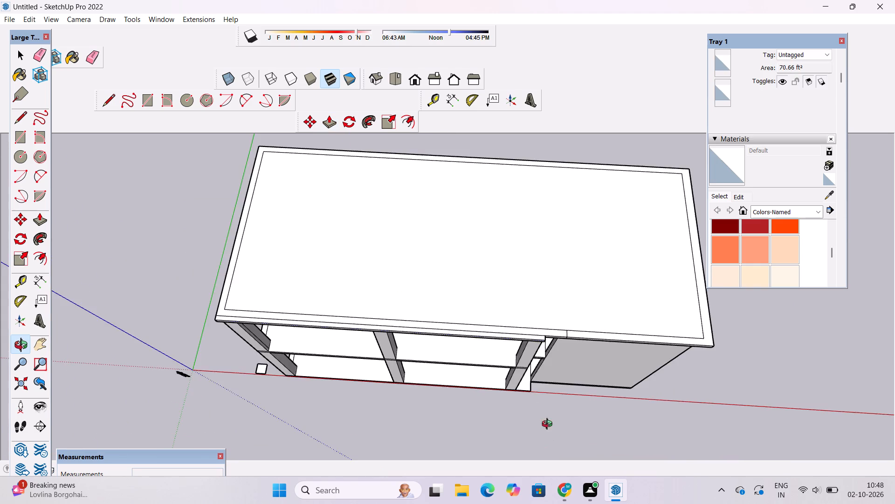
scroll(441, 362, up, 5)
scroll(444, 343, down, 9)
drag(465, 382, 487, 280)
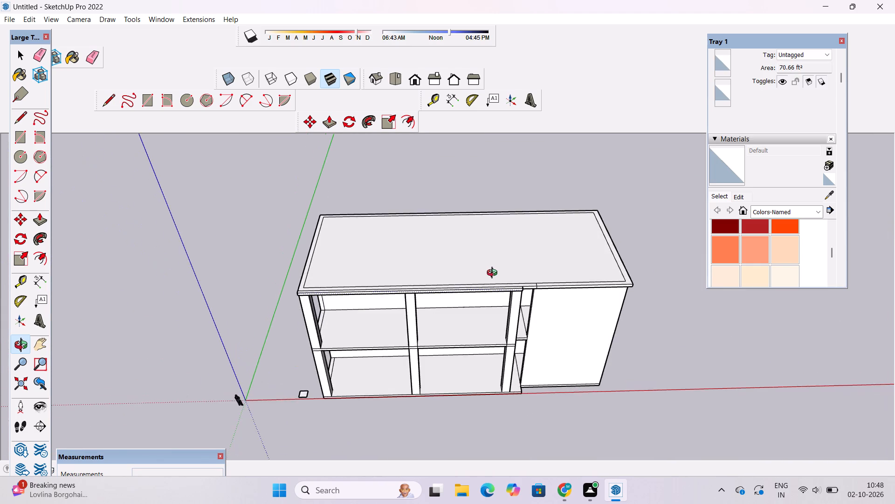
scroll(494, 274, up, 6)
drag(486, 437, 472, 254)
scroll(470, 243, up, 5)
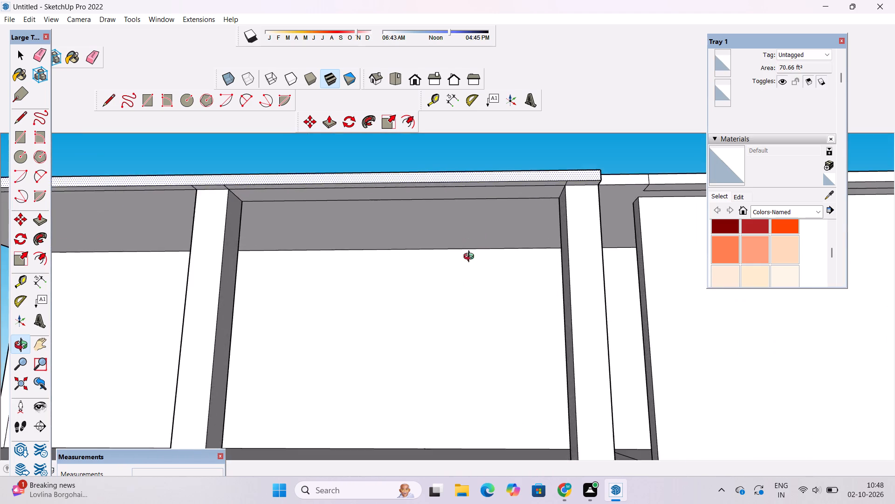
drag(472, 262, 491, 196)
drag(492, 196, 495, 213)
scroll(496, 214, down, 4)
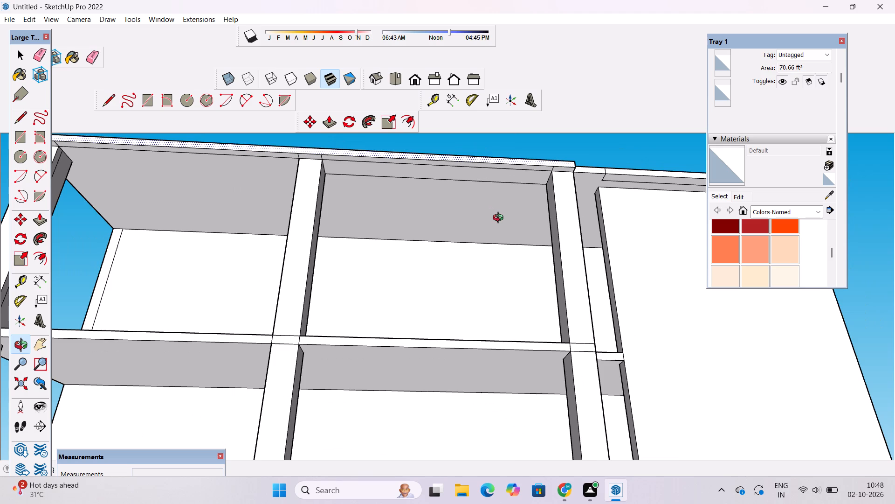
scroll(530, 206, down, 2)
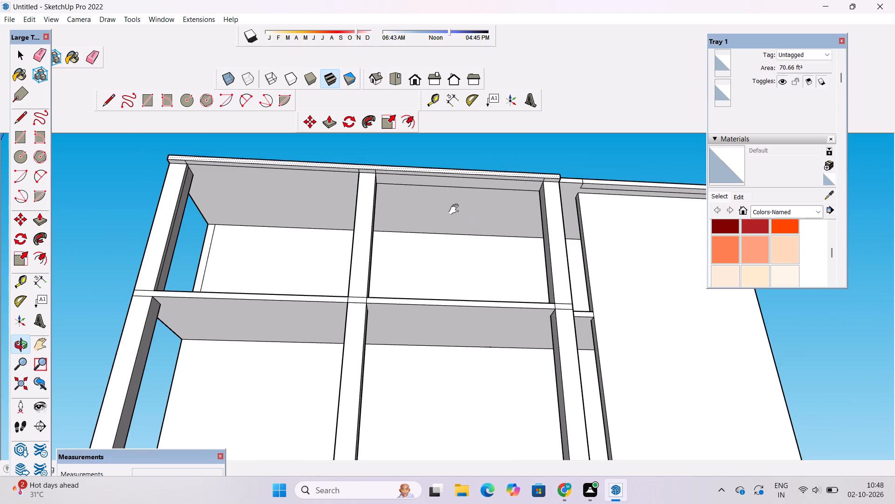
shift+drag(456, 210, 481, 284)
scroll(481, 277, up, 4)
shift+drag(486, 268, 445, 266)
scroll(489, 261, down, 2)
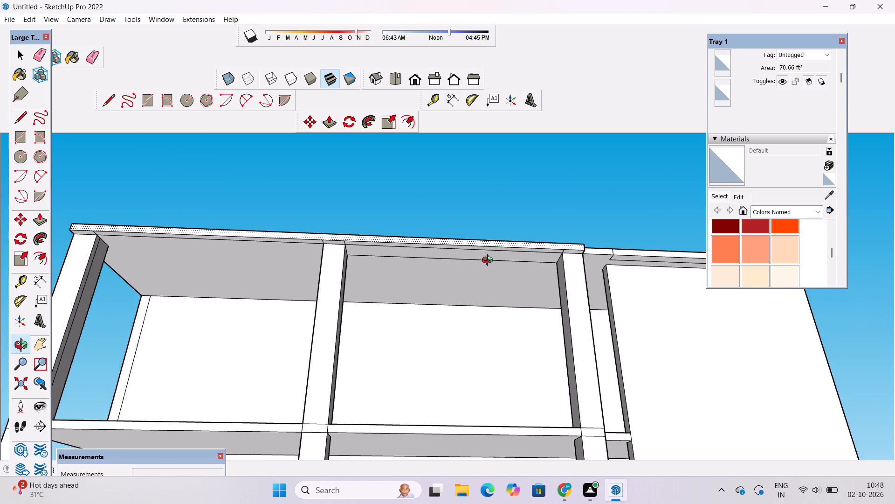
Erase the two short edges crossing the underside of the projected roof edge at the middle front column.
scroll(502, 261, up, 1)
drag(511, 253, 463, 247)
scroll(364, 259, up, 2)
scroll(319, 266, up, 3)
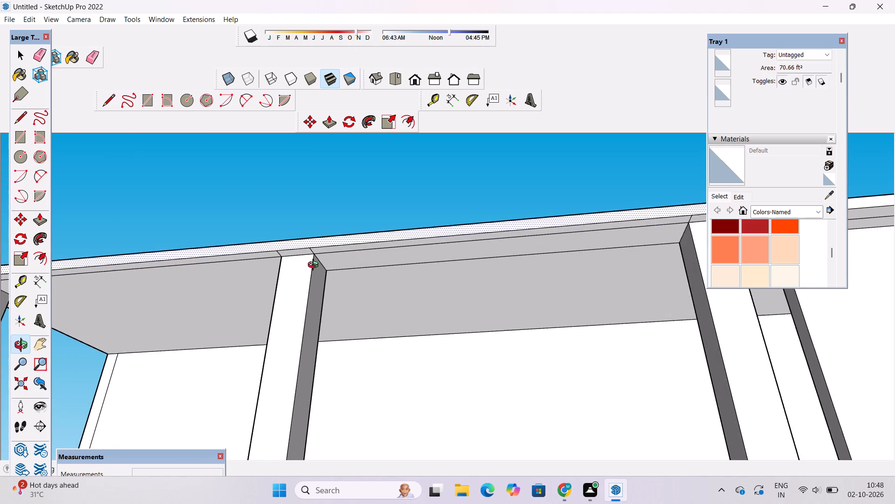
drag(279, 259, 331, 256)
scroll(316, 231, up, 4)
shift+drag(319, 234, 378, 261)
scroll(330, 271, down, 2)
drag(337, 269, 356, 269)
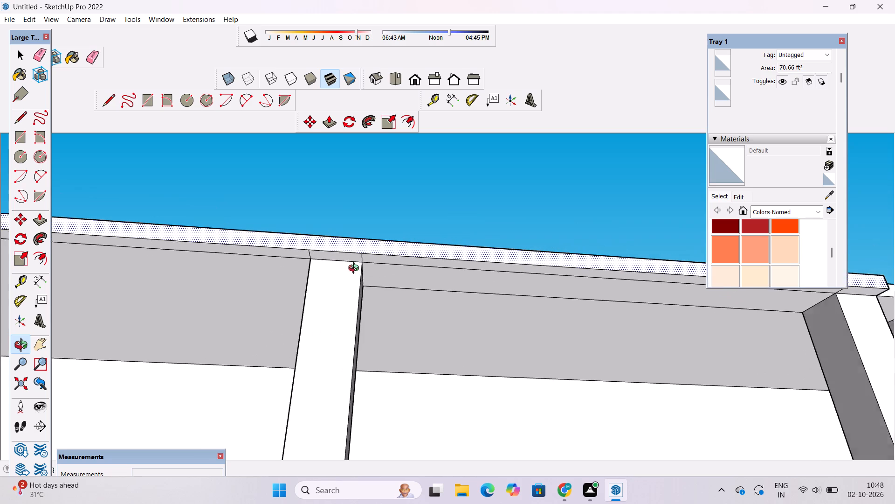
drag(356, 269, 358, 270)
scroll(354, 258, up, 1)
shift+drag(358, 263, 379, 284)
scroll(321, 270, up, 2)
key(e)
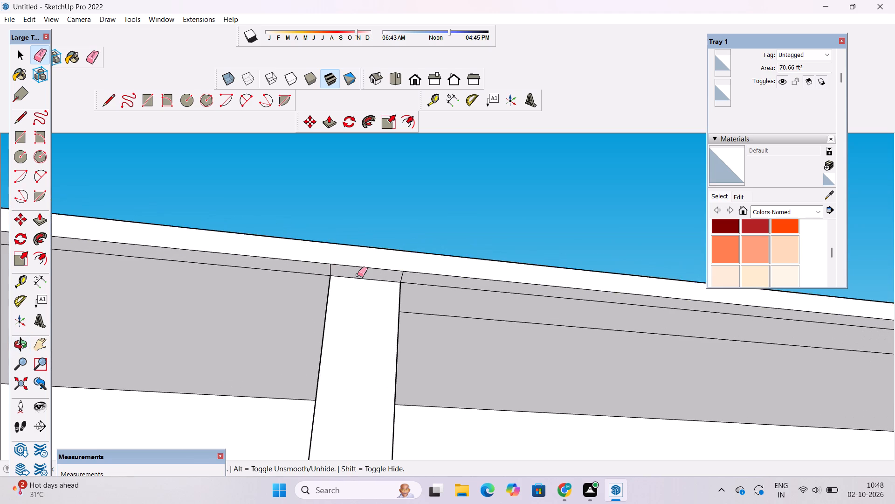
scroll(358, 275, up, 6)
drag(303, 264, 319, 271)
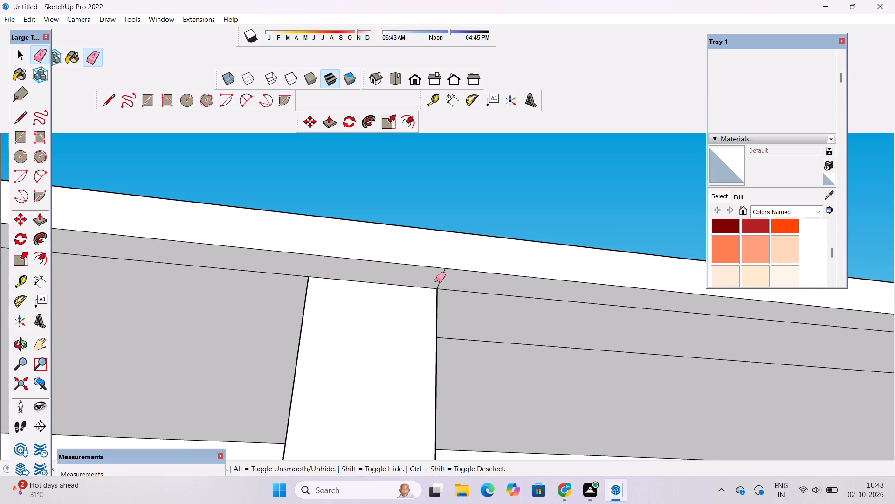
drag(447, 277, 424, 275)
scroll(375, 287, down, 18)
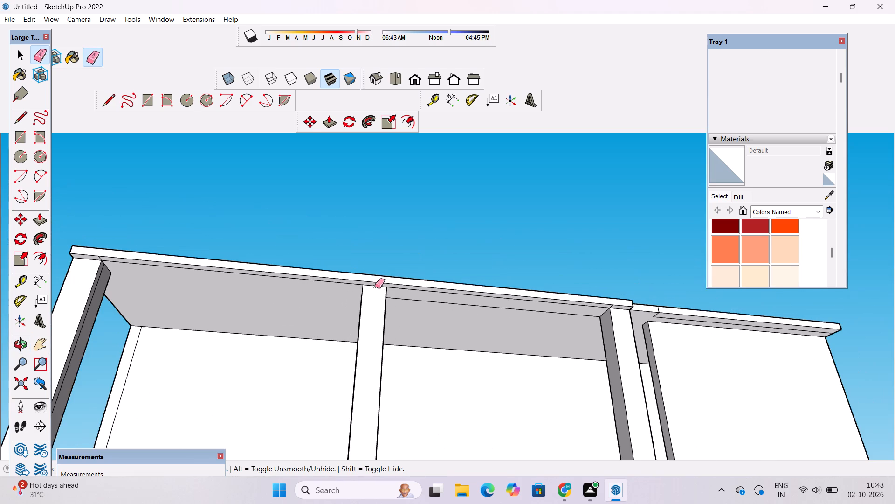
Erase the short edge under the projecting roof strip at the outer end column and the line along that column's inner side face.
scroll(87, 258, up, 14)
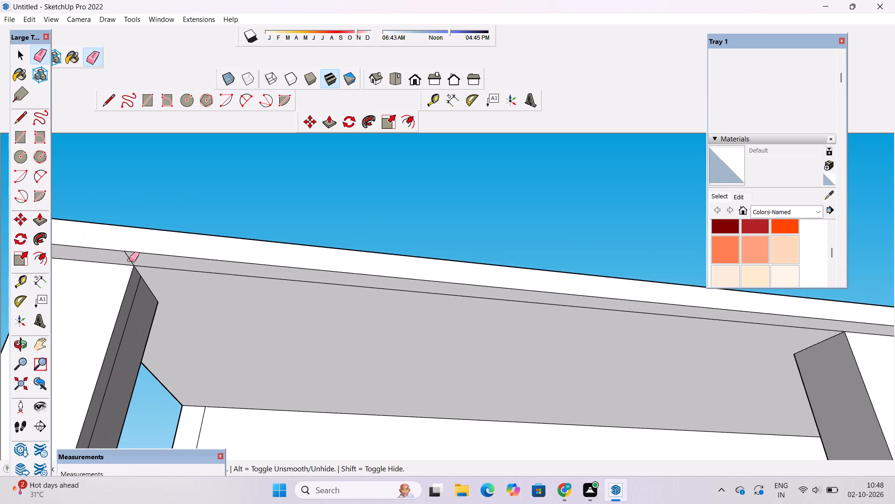
click(130, 259)
click(138, 287)
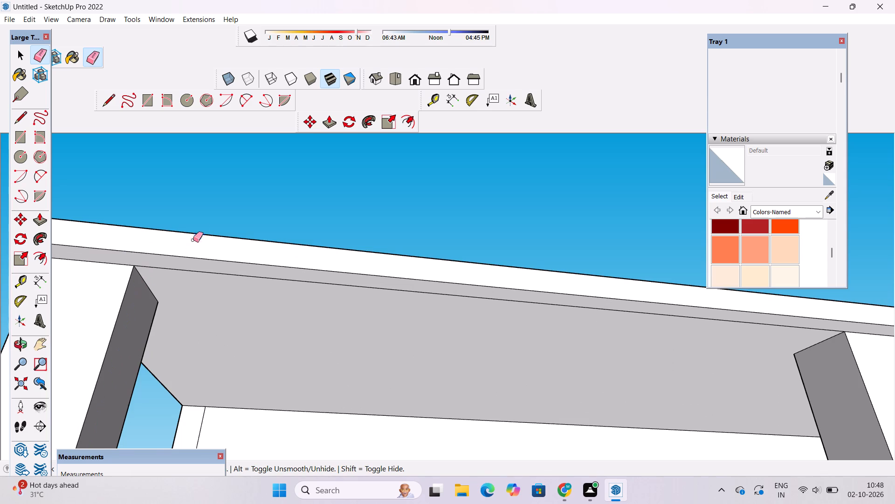
Erase the short edge crossing the underside of the projected roof edge at the third front column.
scroll(198, 234, down, 16)
scroll(543, 272, up, 5)
scroll(441, 297, up, 2)
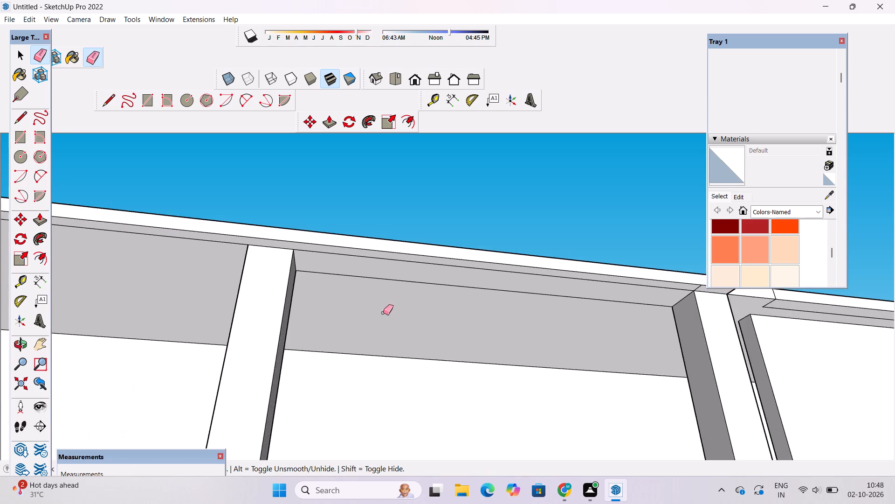
scroll(383, 313, up, 2)
scroll(315, 315, down, 4)
scroll(640, 292, up, 4)
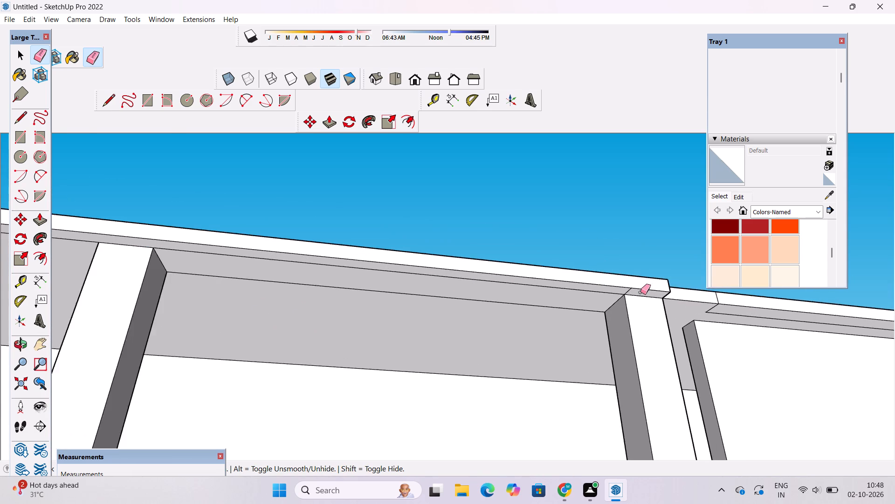
scroll(640, 292, up, 10)
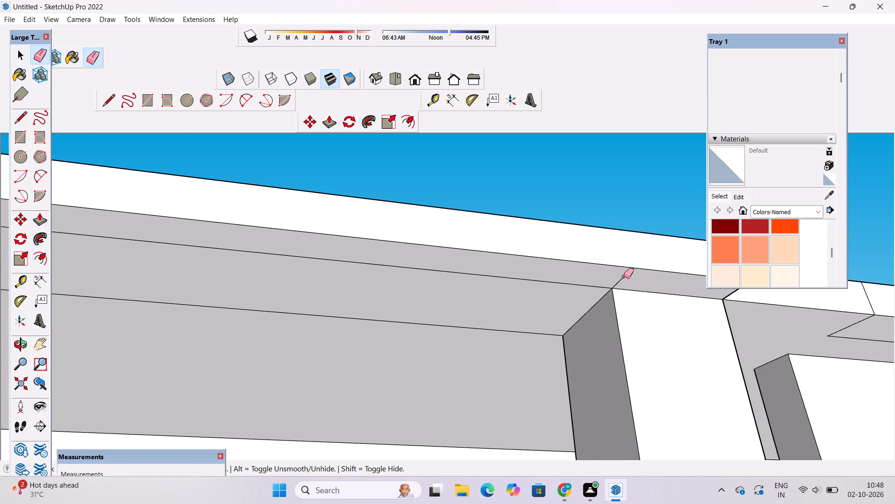
click(624, 276)
Examine the underside of the projected roof edge over the open bays from below and from the front.
key(o)
scroll(624, 276, down, 6)
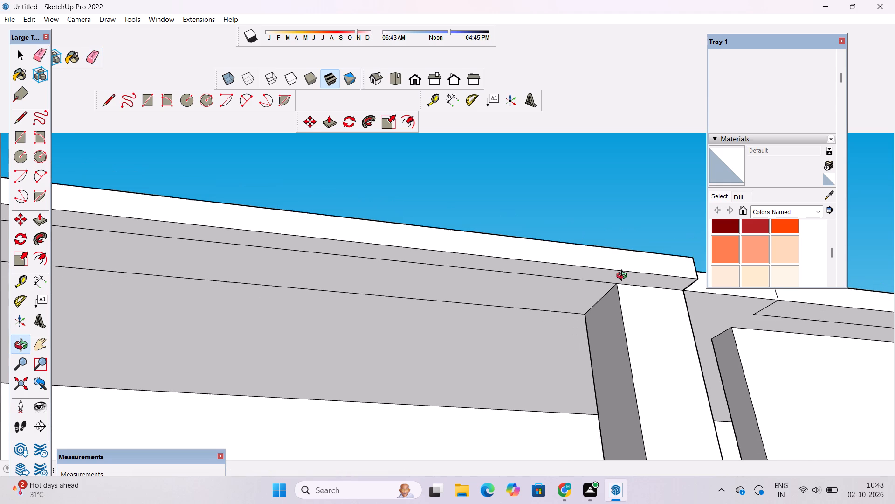
scroll(624, 277, down, 1)
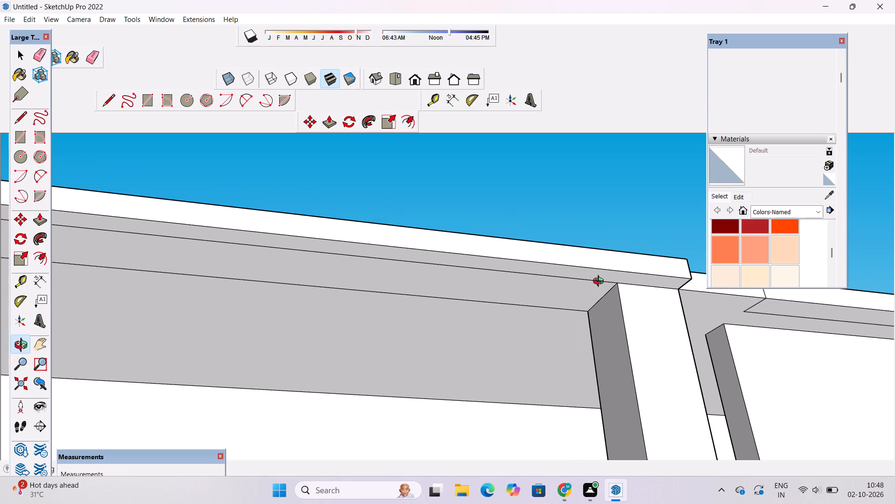
scroll(600, 282, down, 3)
drag(600, 282, 603, 296)
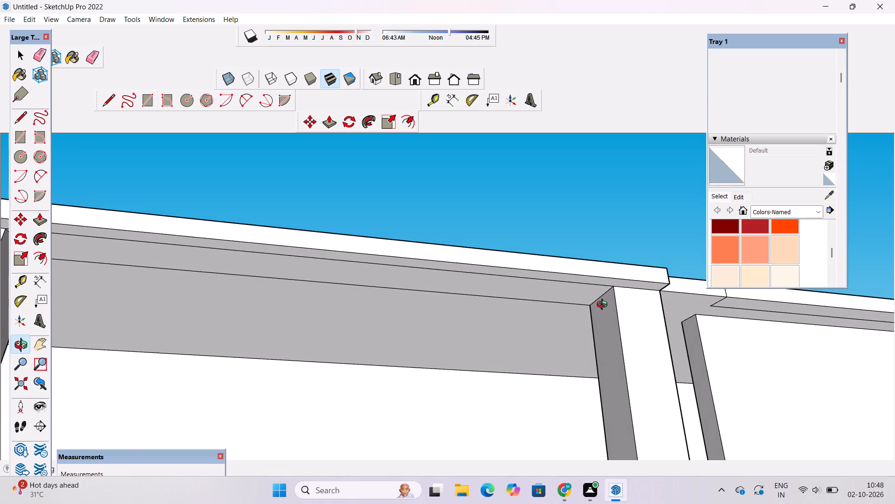
scroll(604, 307, down, 4)
shift+drag(621, 350, 626, 363)
drag(626, 366, 626, 378)
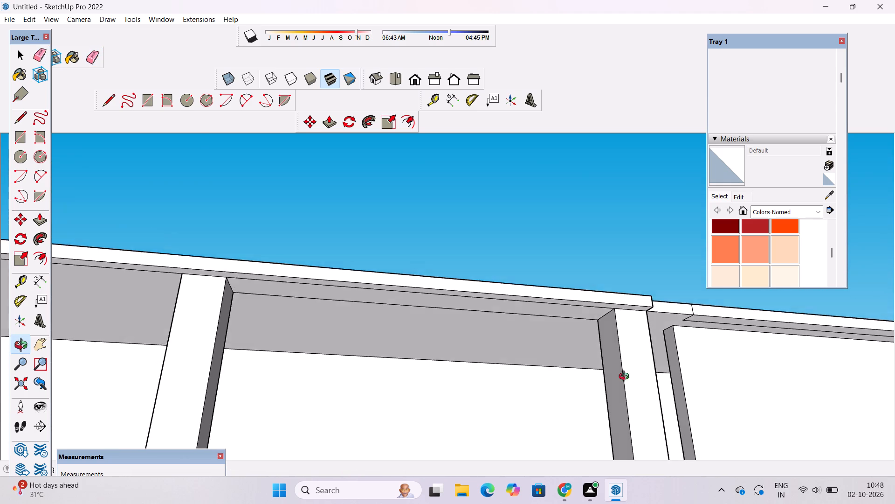
drag(626, 378, 620, 415)
scroll(554, 385, down, 2)
shift+drag(535, 386, 633, 359)
drag(615, 373, 580, 301)
scroll(579, 298, up, 2)
shift+drag(579, 298, 572, 339)
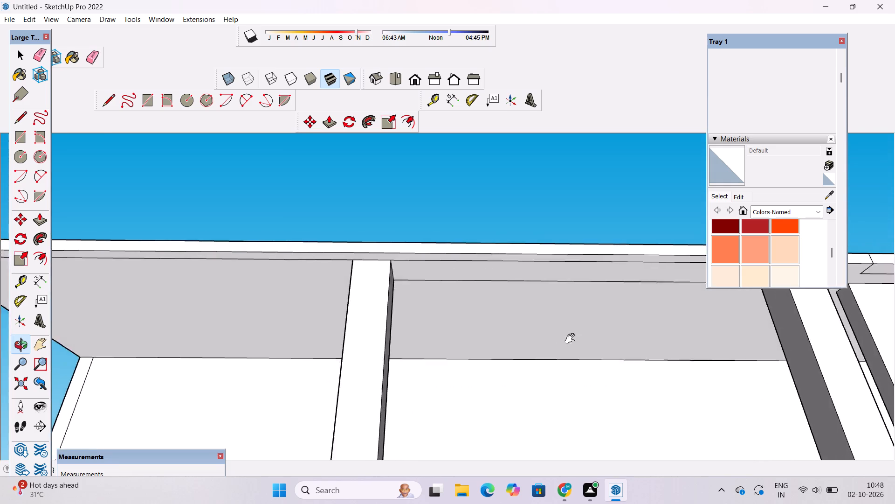
shift+drag(572, 339, 568, 359)
drag(565, 359, 565, 315)
scroll(565, 313, down, 3)
shift+drag(569, 327, 562, 323)
Push/Pull the narrow underside face of the projected roof edge downward by 3' over the open bays.
key(p)
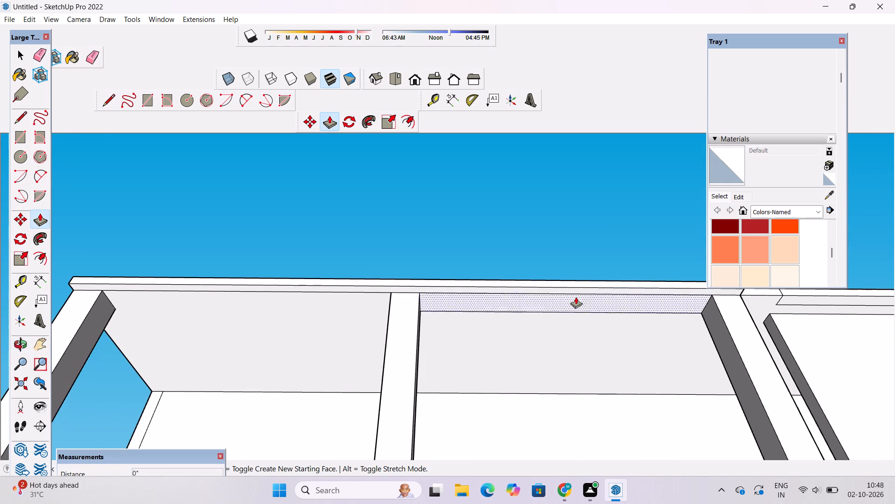
click(580, 291)
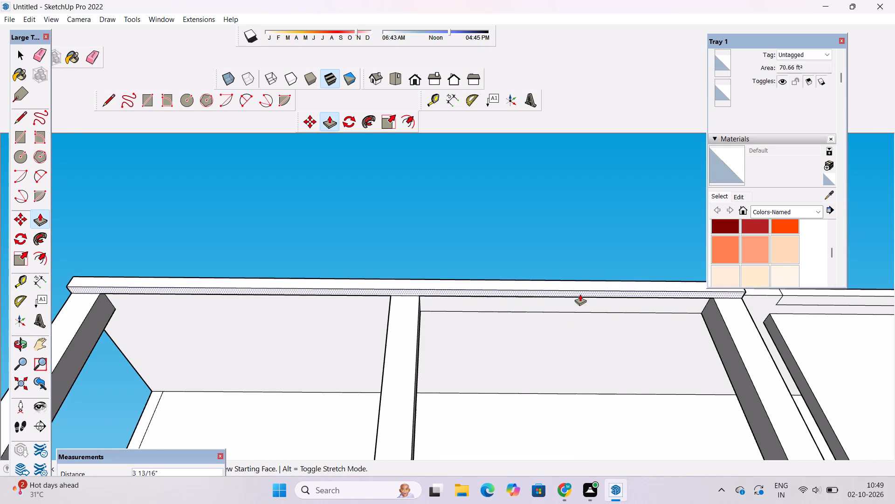
scroll(580, 294, down, 1)
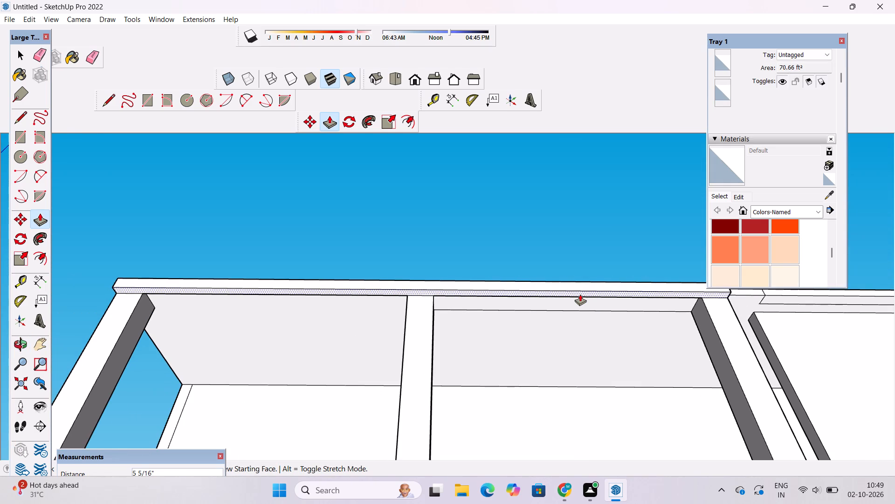
scroll(580, 294, up, 1)
key(o)
scroll(580, 297, down, 5)
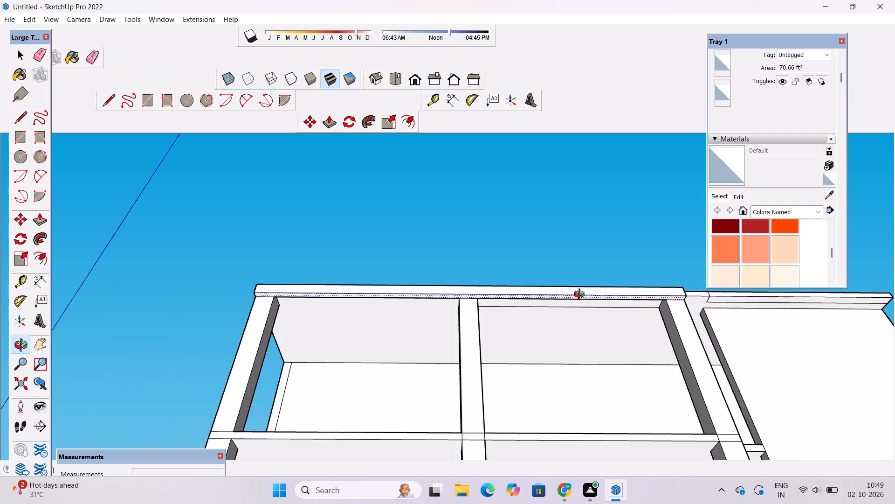
drag(581, 295, 594, 348)
shift+drag(575, 344, 544, 291)
drag(544, 292, 542, 335)
scroll(542, 336, down, 4)
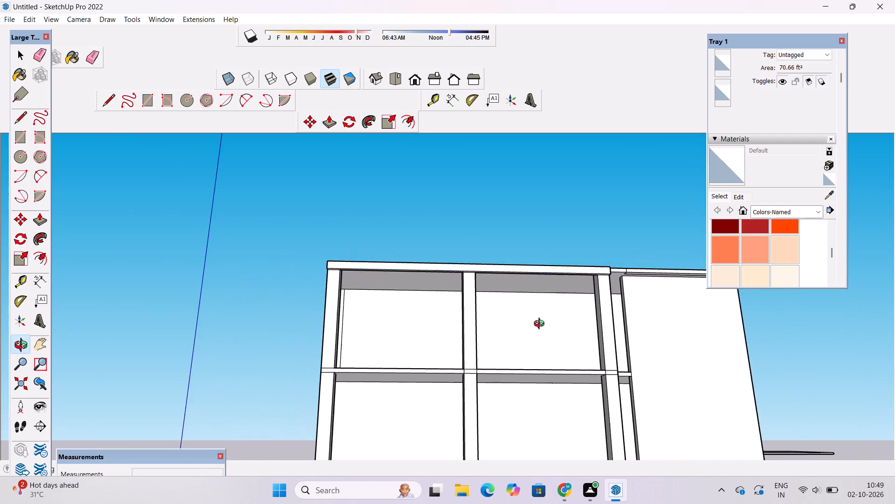
drag(548, 298, 548, 325)
scroll(572, 323, down, 1)
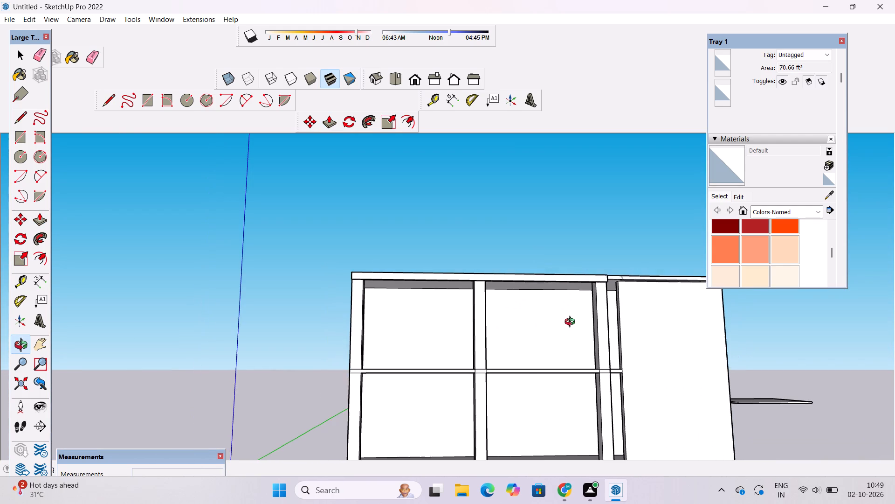
shift+drag(570, 331, 578, 357)
scroll(555, 329, up, 1)
drag(556, 333, 566, 363)
shift+drag(566, 363, 557, 336)
shift+scroll(552, 324, up, 3)
shift+drag(544, 315, 555, 357)
shift+drag(551, 361, 522, 280)
scroll(521, 276, down, 5)
drag(521, 276, 525, 311)
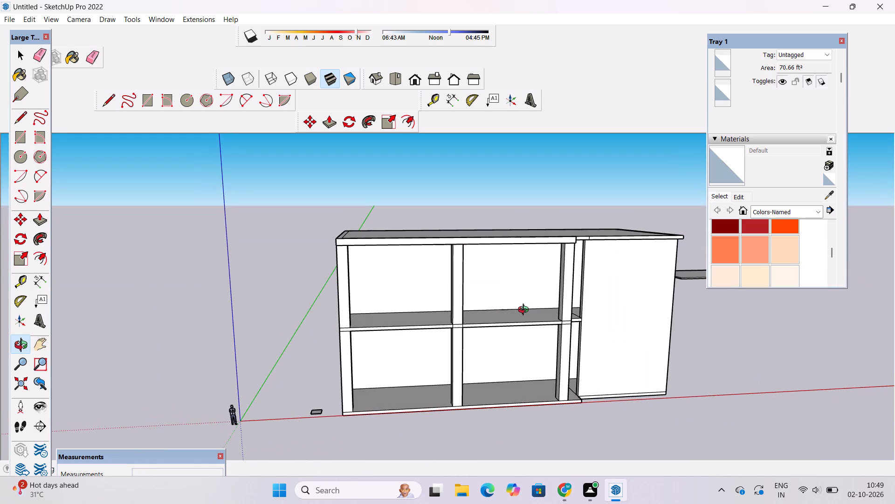
scroll(526, 299, up, 1)
shift+drag(526, 293, 526, 311)
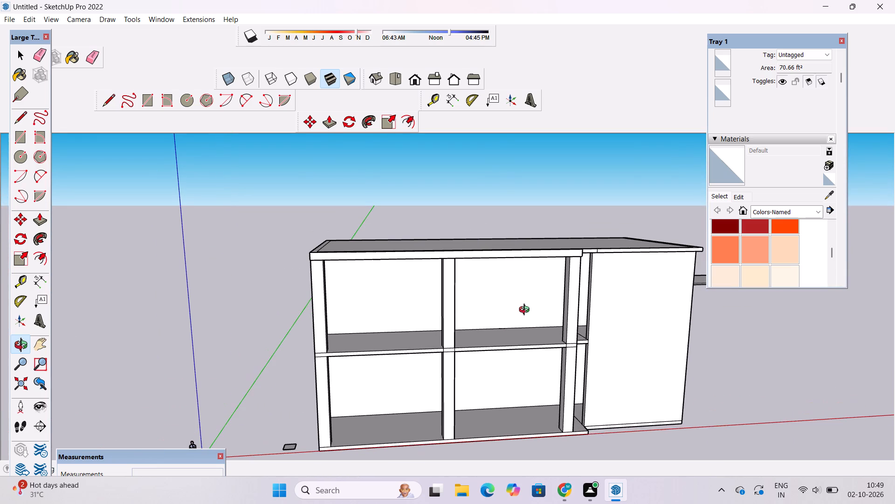
key(p)
scroll(526, 297, up, 5)
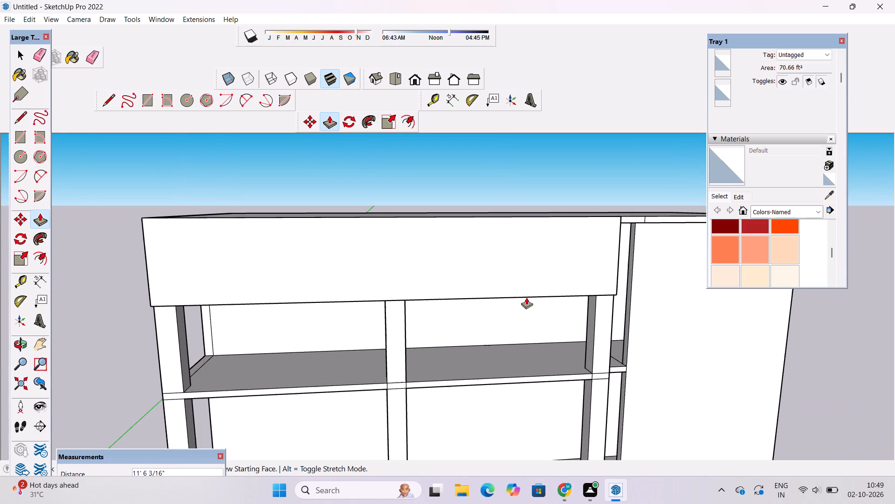
scroll(526, 297, down, 4)
scroll(537, 255, up, 3)
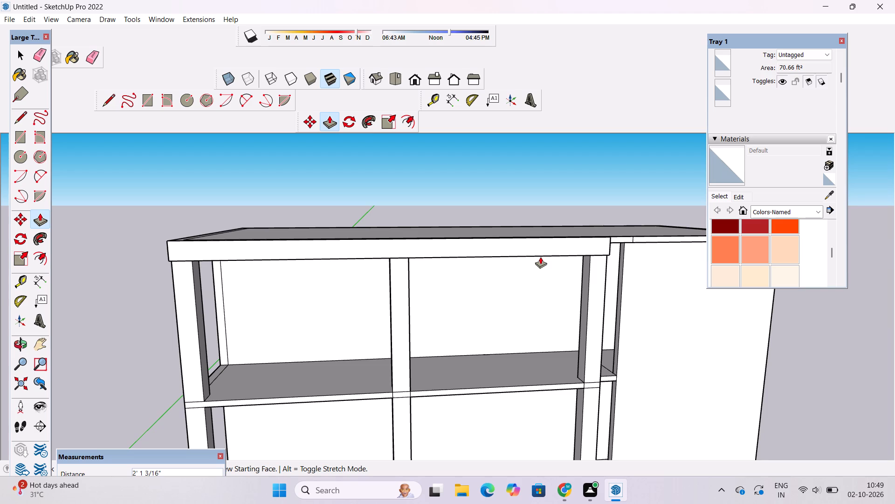
text(3')
key(Return)
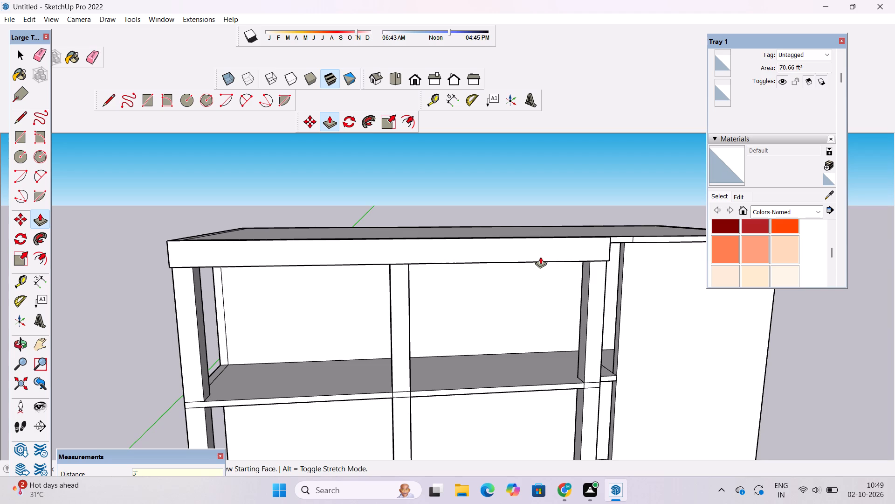
Examine the deepened roof edge and its junction with the front columns from the front and from below.
key(o)
scroll(540, 256, down, 6)
drag(541, 308, 506, 257)
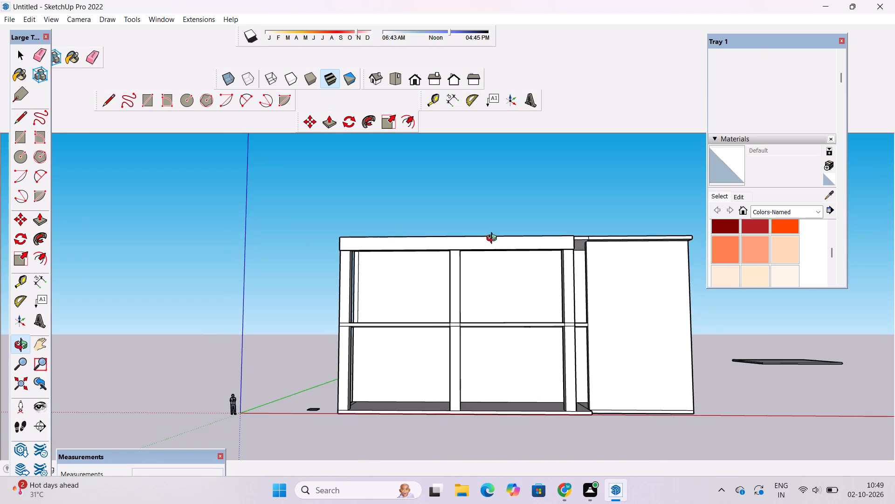
scroll(493, 239, up, 7)
drag(505, 290, 505, 195)
scroll(479, 275, up, 4)
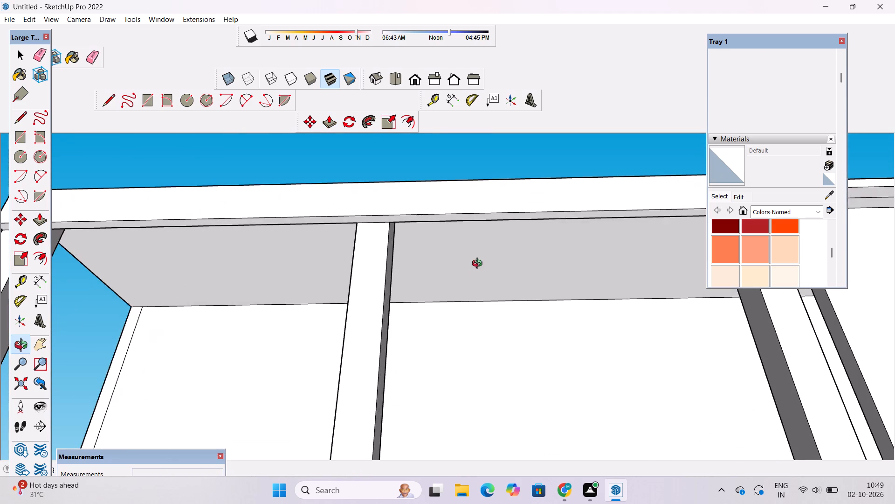
shift+drag(479, 264, 465, 297)
scroll(465, 296, down, 4)
drag(466, 311, 476, 301)
shift+drag(477, 296, 477, 306)
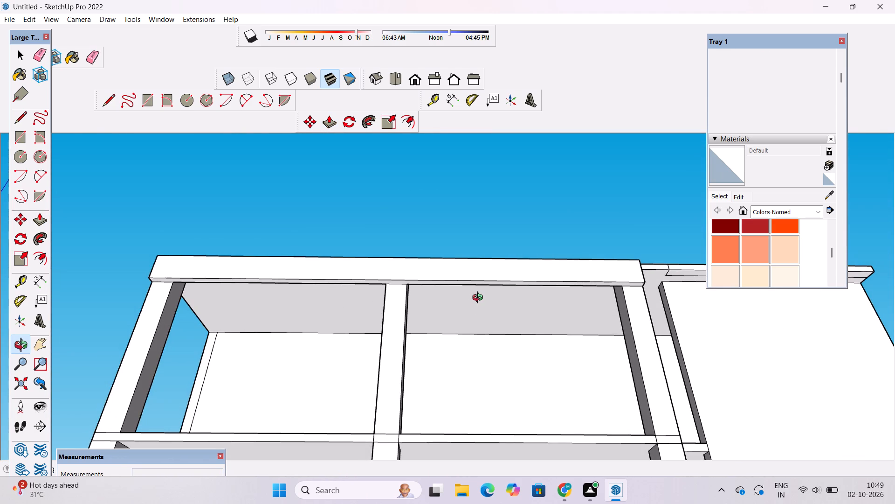
Push/Pull the underside face of the deepened front roof edge back up by 1'.
scroll(480, 298, up, 1)
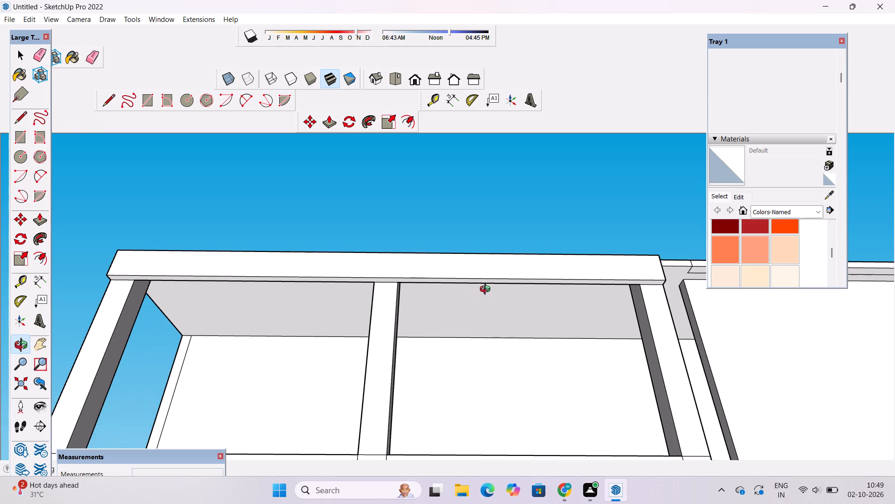
scroll(487, 290, up, 5)
key(p)
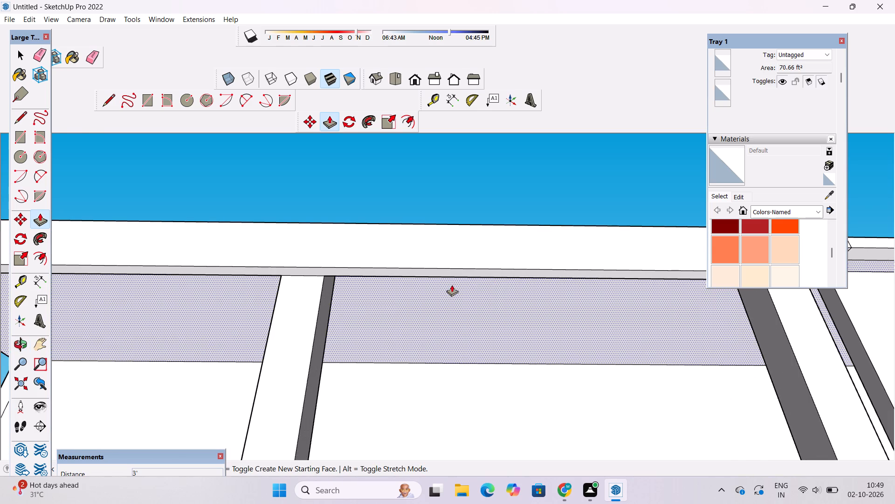
scroll(449, 286, up, 2)
click(469, 268)
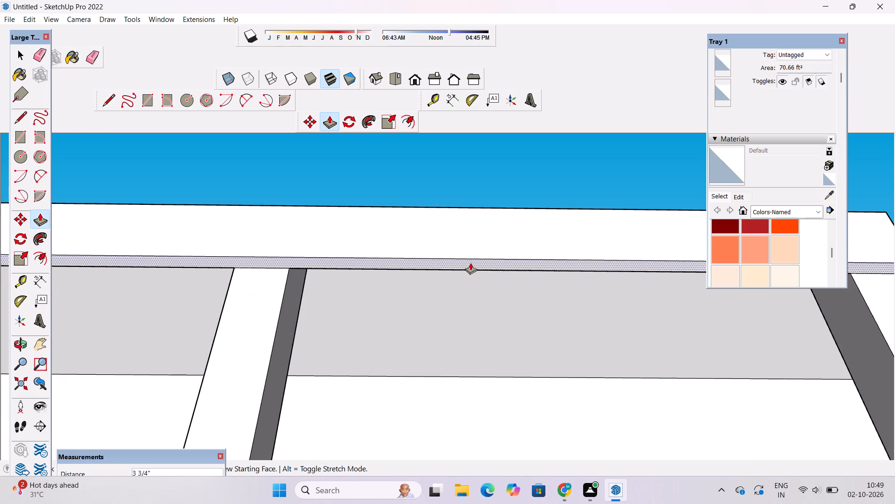
text(1')
key(Return)
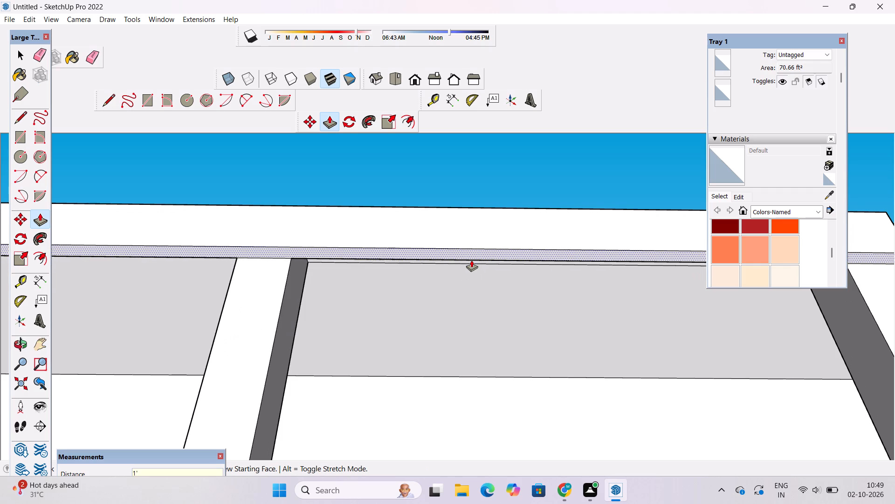
Examine the deepened front roof edge and the roof rim beside the closed end bay from the front and above.
key(o)
scroll(460, 266, down, 9)
drag(460, 263, 493, 402)
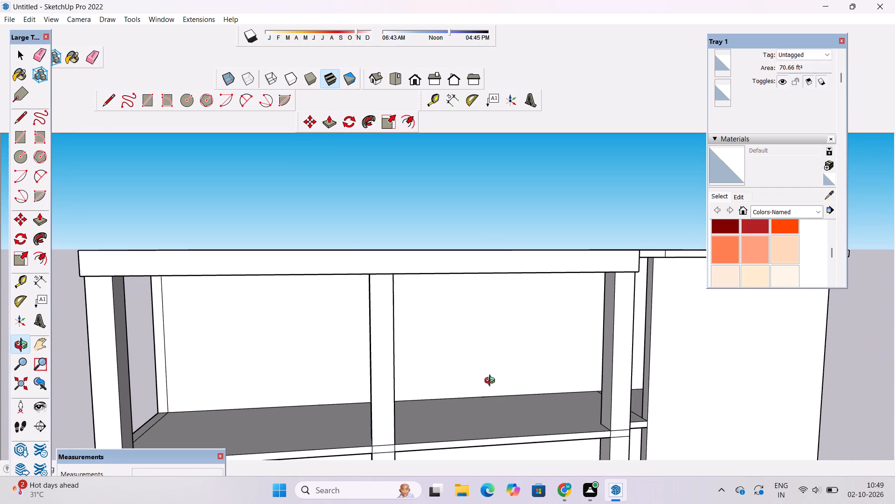
shift+drag(505, 343, 516, 374)
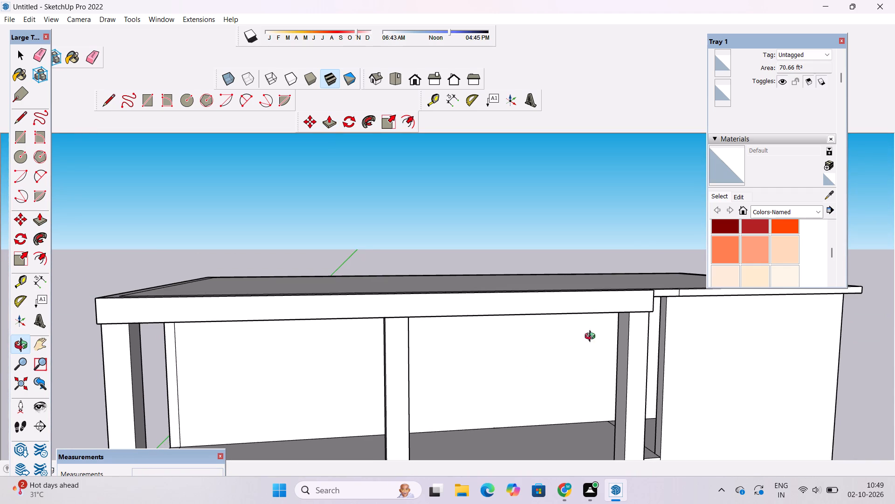
scroll(381, 306, down, 7)
drag(418, 297, 419, 300)
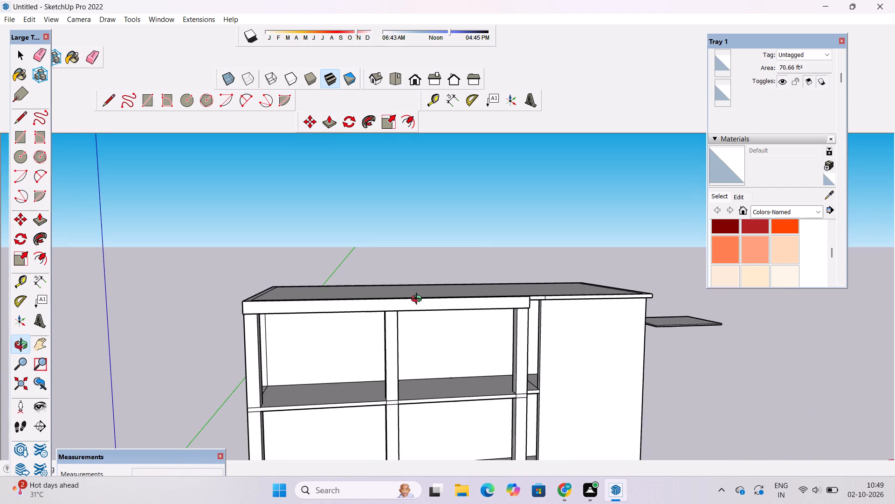
drag(419, 300, 389, 467)
scroll(615, 293, up, 3)
scroll(543, 343, up, 9)
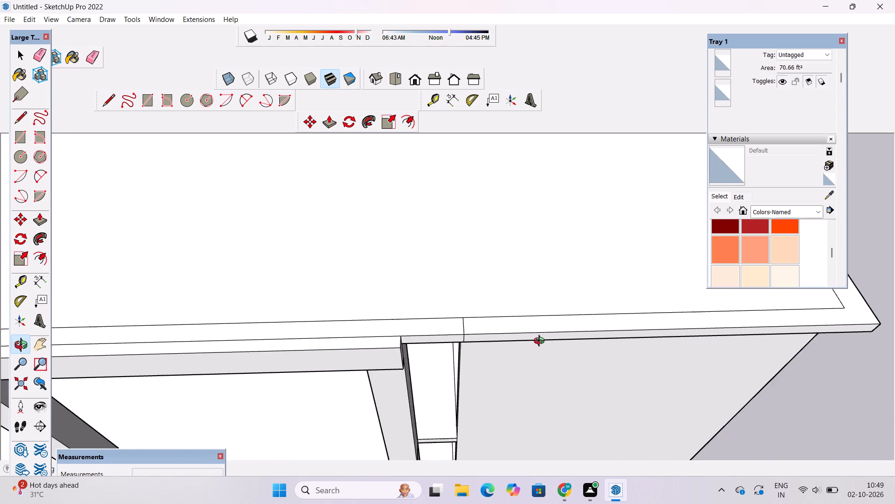
shift+drag(535, 342, 430, 342)
drag(417, 369, 406, 325)
shift+drag(387, 322, 438, 378)
drag(429, 370, 424, 345)
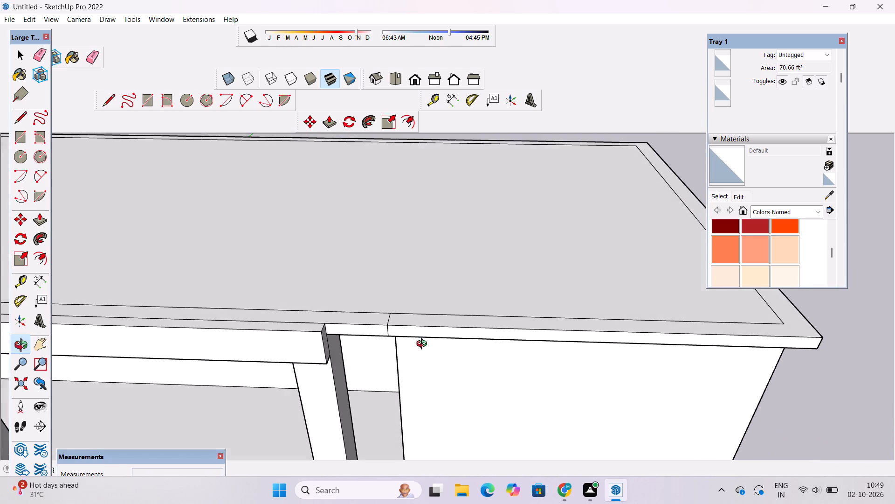
scroll(424, 343, down, 3)
shift+drag(424, 343, 428, 358)
drag(428, 360, 432, 313)
scroll(392, 331, up, 6)
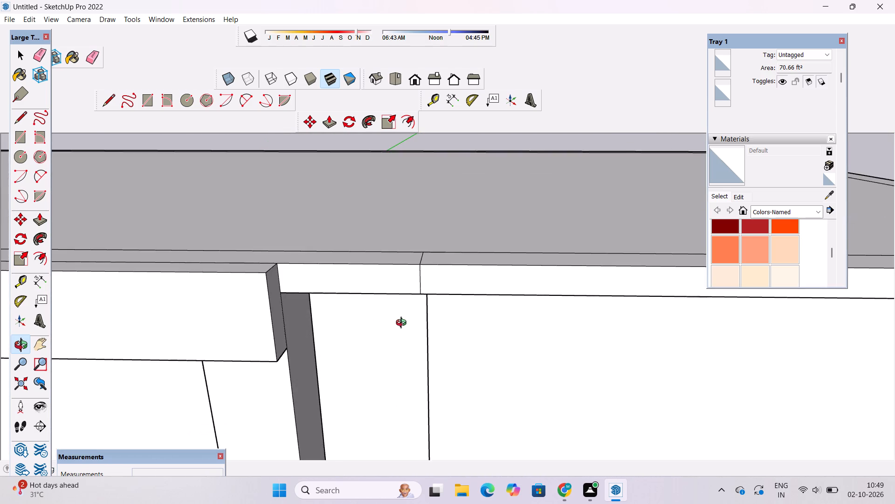
shift+drag(424, 308, 395, 329)
click(393, 362)
scroll(398, 351, down, 14)
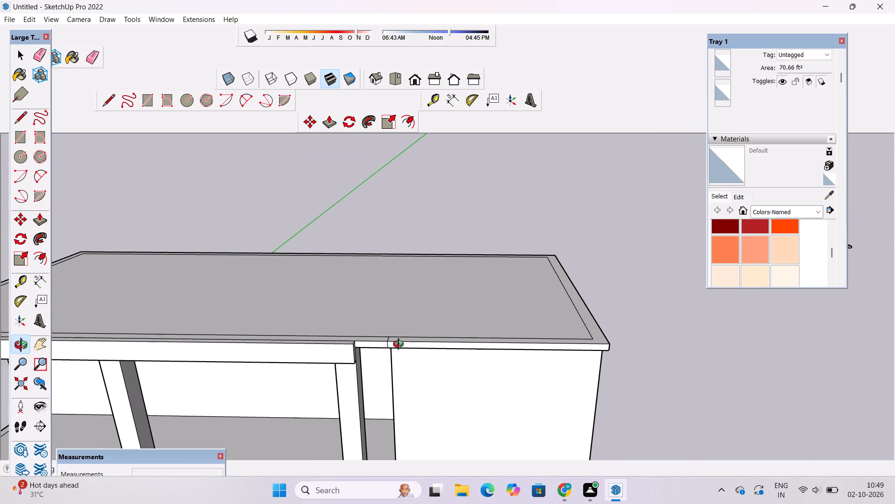
scroll(402, 343, down, 2)
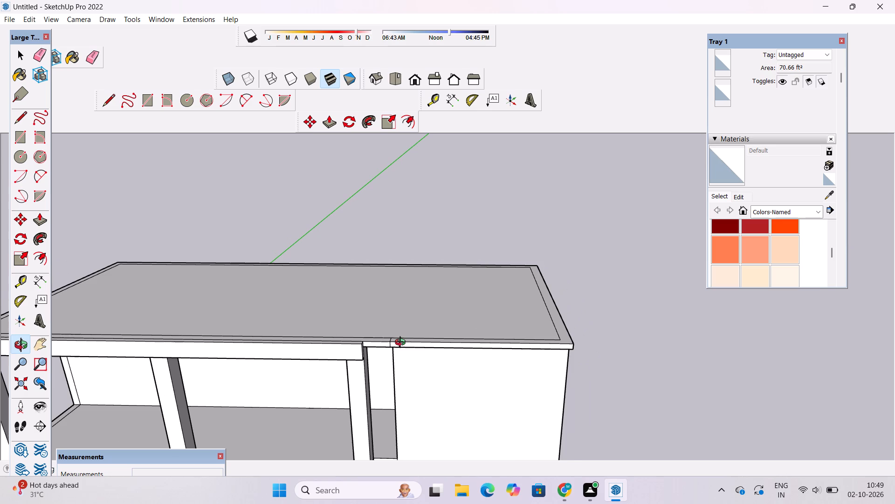
scroll(402, 343, up, 1)
shift+drag(445, 357, 445, 336)
drag(449, 331, 454, 364)
scroll(454, 358, down, 4)
shift+drag(414, 361, 457, 364)
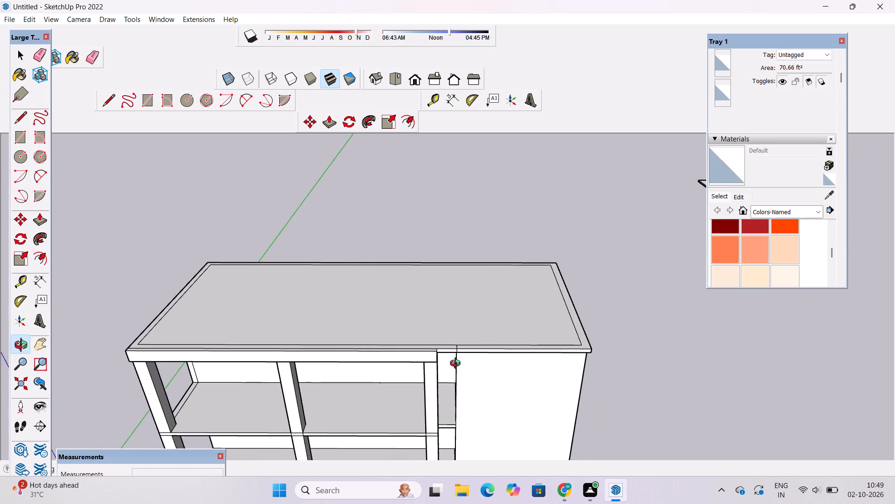
scroll(467, 344, up, 3)
drag(467, 344, 466, 384)
drag(466, 386, 461, 361)
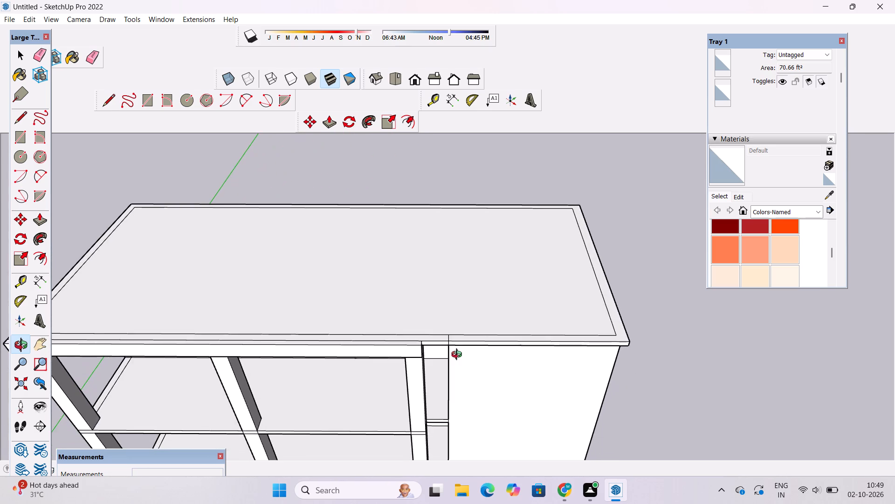
drag(459, 356, 461, 380)
Erase the short dividing line crossing the roof's perimeter strip at the start of the closed end bay.
scroll(442, 353, up, 4)
shift+drag(448, 353, 438, 361)
key(e)
scroll(437, 361, up, 4)
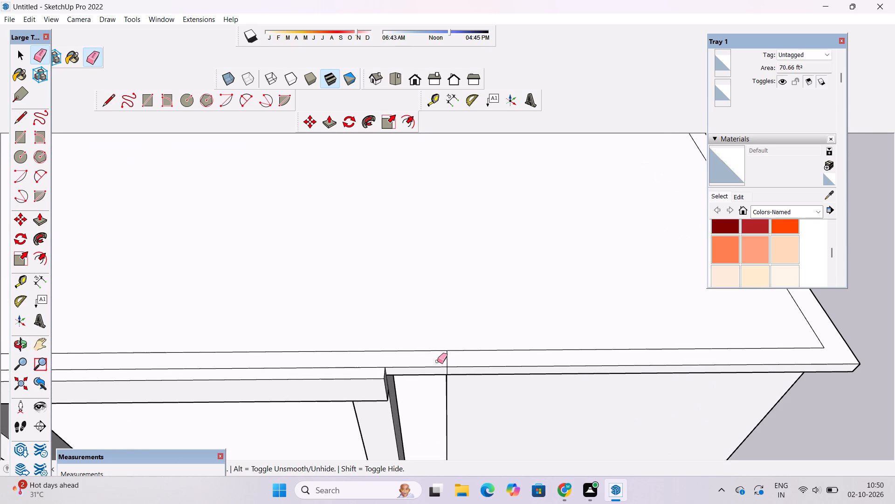
click(447, 357)
Push/Pull the narrow perimeter strip on top of the roof upward by 15' to form enclosing walls.
scroll(395, 372, down, 5)
key(p)
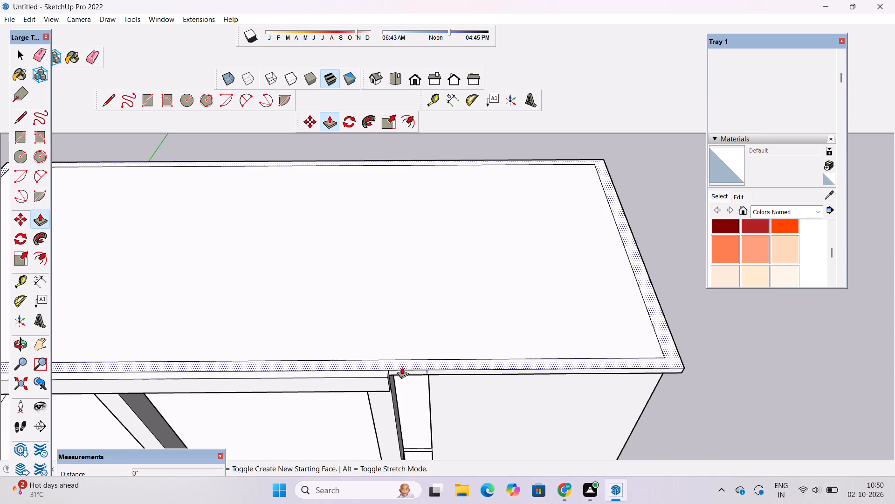
scroll(403, 365, down, 2)
click(413, 363)
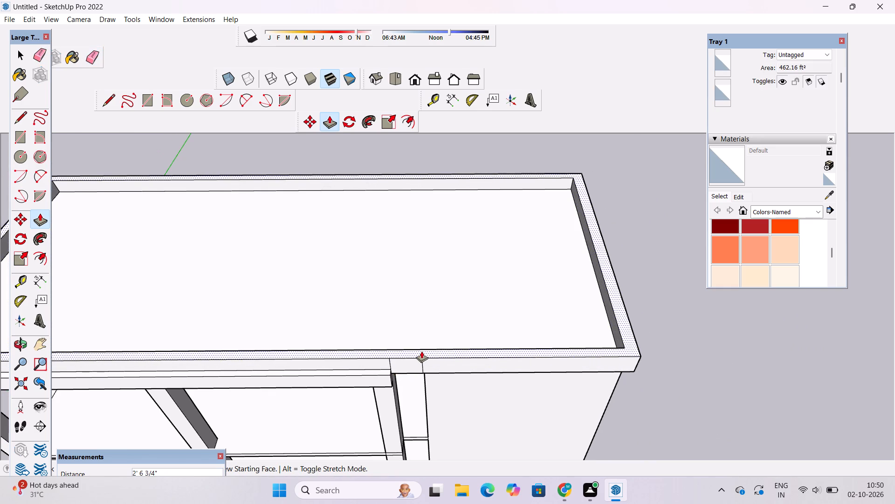
key(o)
scroll(421, 350, down, 2)
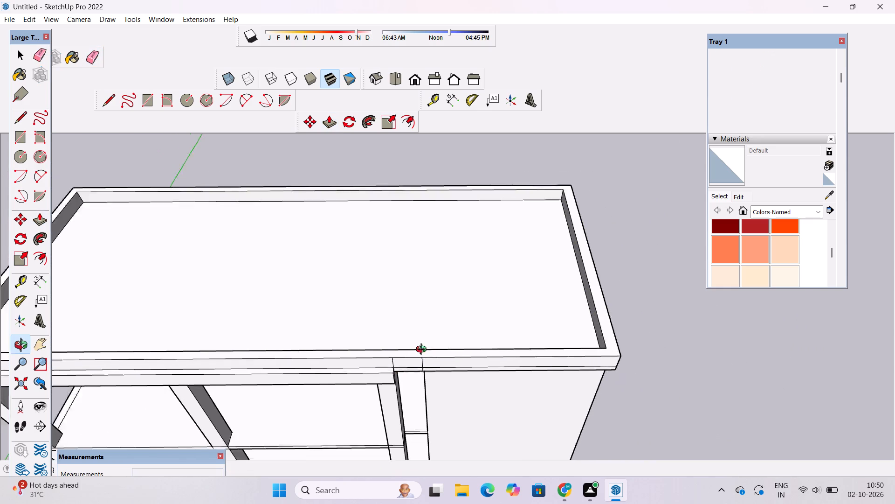
scroll(423, 350, down, 3)
drag(441, 384, 452, 306)
shift+drag(452, 306, 470, 366)
drag(470, 371, 466, 345)
scroll(464, 337, down, 4)
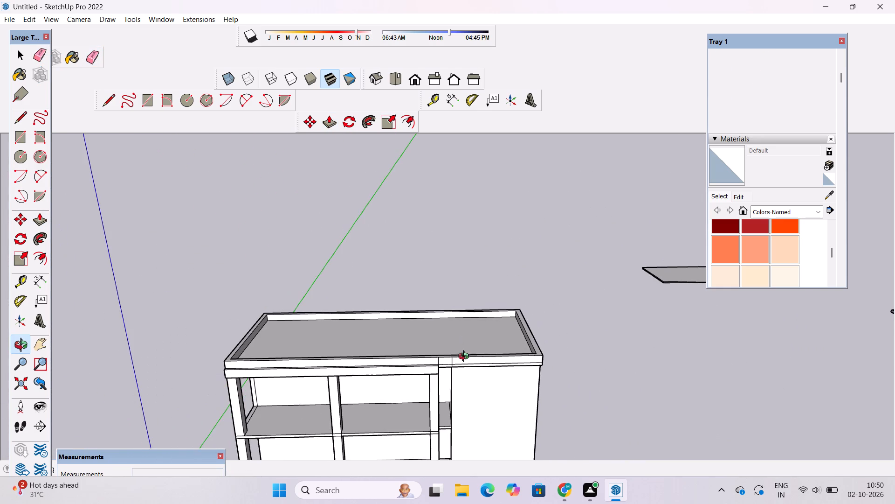
click(466, 357)
drag(466, 358, 461, 367)
scroll(454, 338, down, 4)
shift+drag(454, 336, 472, 400)
drag(472, 400, 459, 367)
scroll(458, 375, up, 4)
shift+drag(458, 375, 450, 359)
key(p)
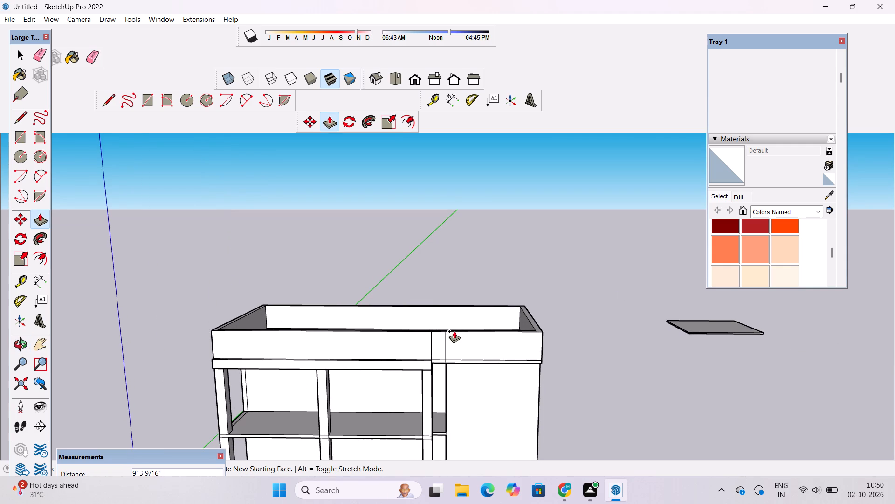
scroll(454, 328, down, 1)
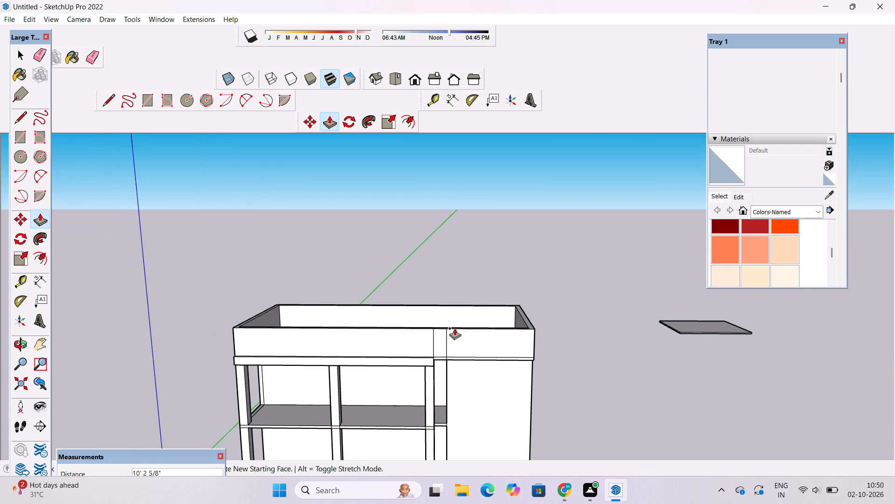
scroll(457, 317, up, 1)
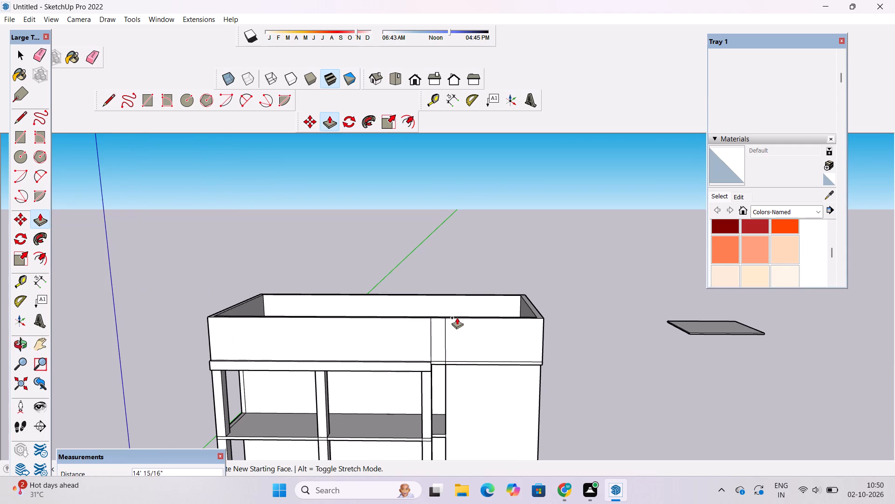
scroll(457, 317, down, 8)
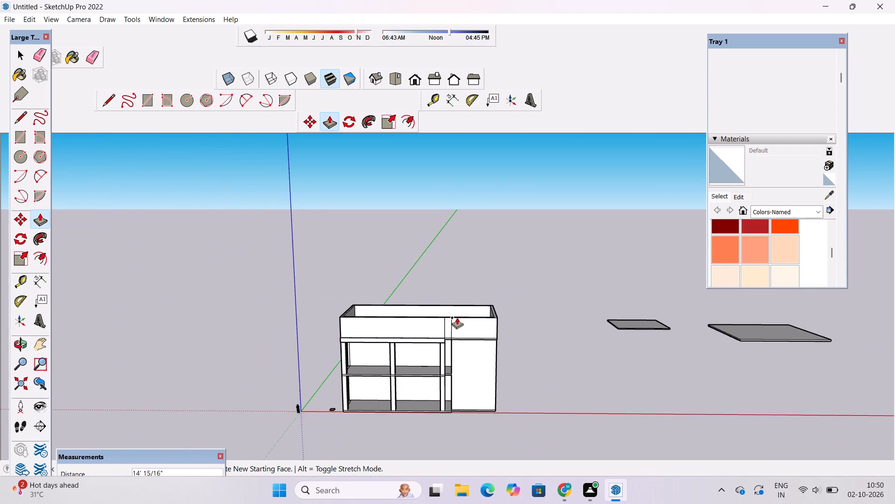
text(15')
key(Return)
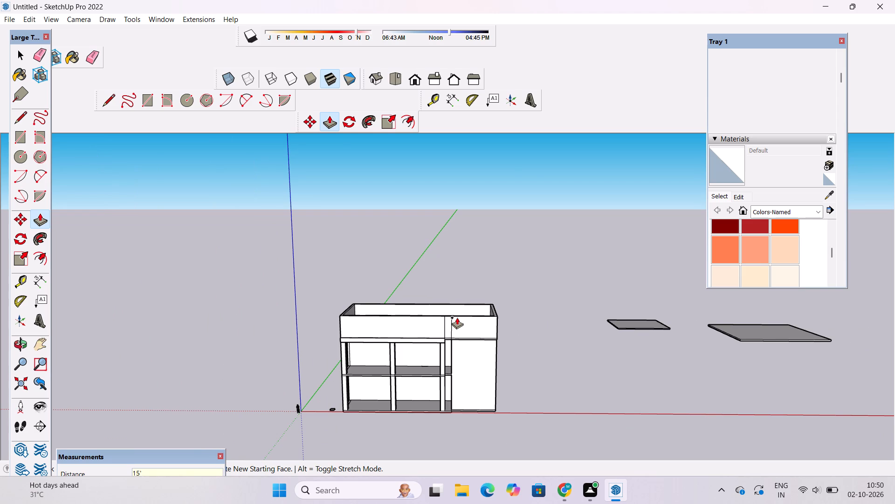
scroll(460, 328, up, 5)
key(space)
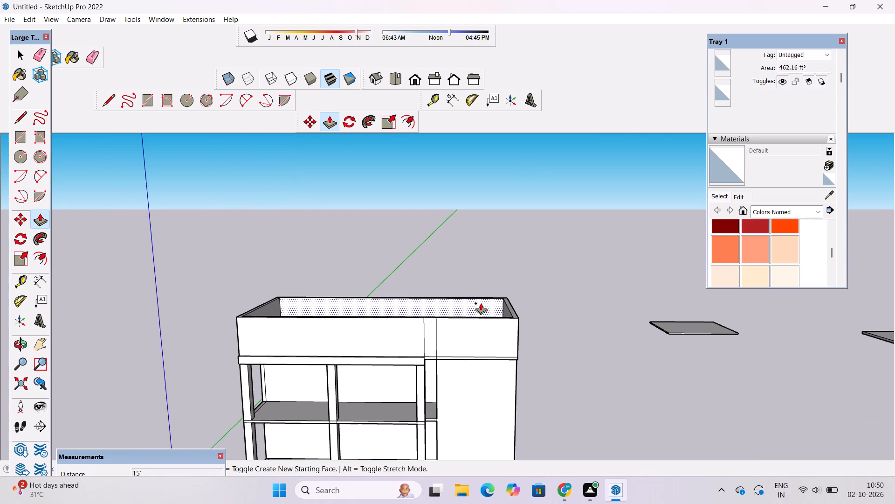
Examine the raised perimeter walls and their junction with the front fascia from the end corner and the front.
key(o)
scroll(466, 320, up, 2)
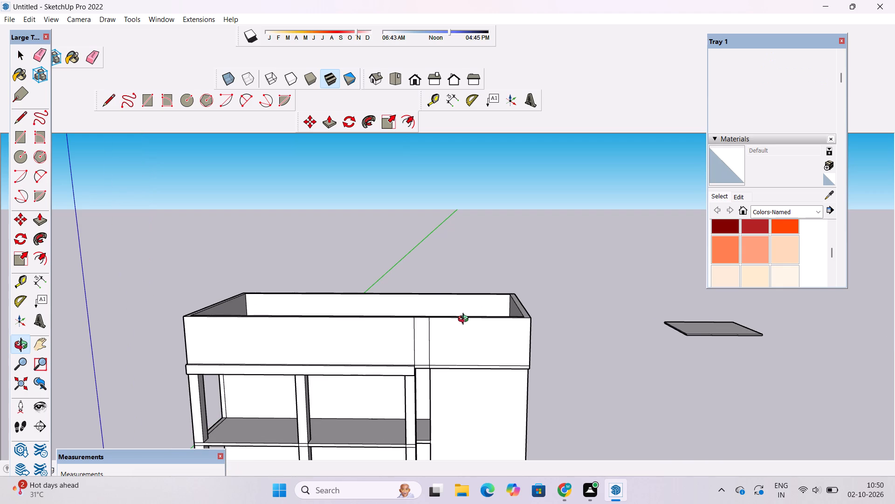
scroll(465, 319, down, 6)
scroll(508, 369, up, 8)
drag(570, 341, 423, 364)
scroll(408, 359, down, 5)
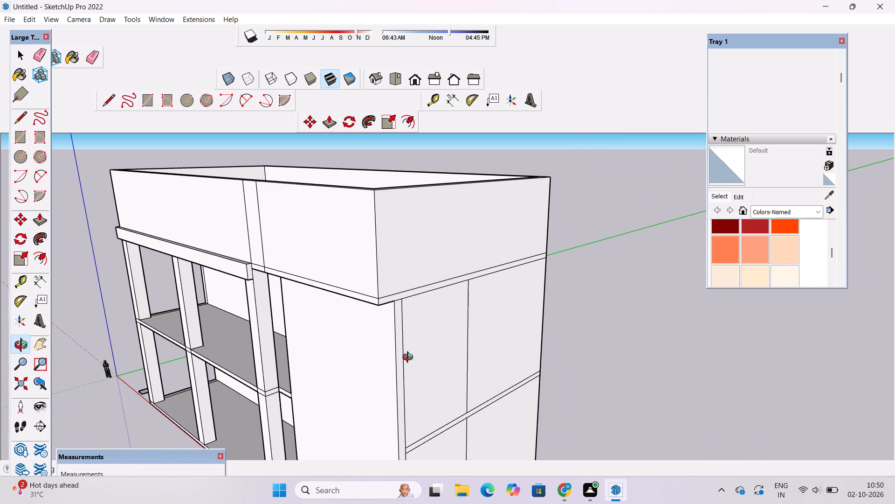
scroll(410, 358, down, 4)
scroll(400, 371, up, 1)
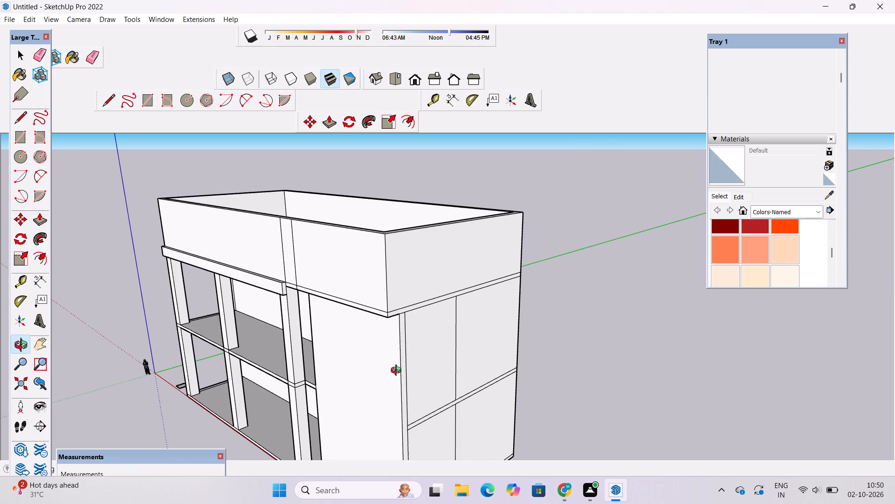
shift+drag(398, 371, 413, 357)
drag(406, 361, 484, 362)
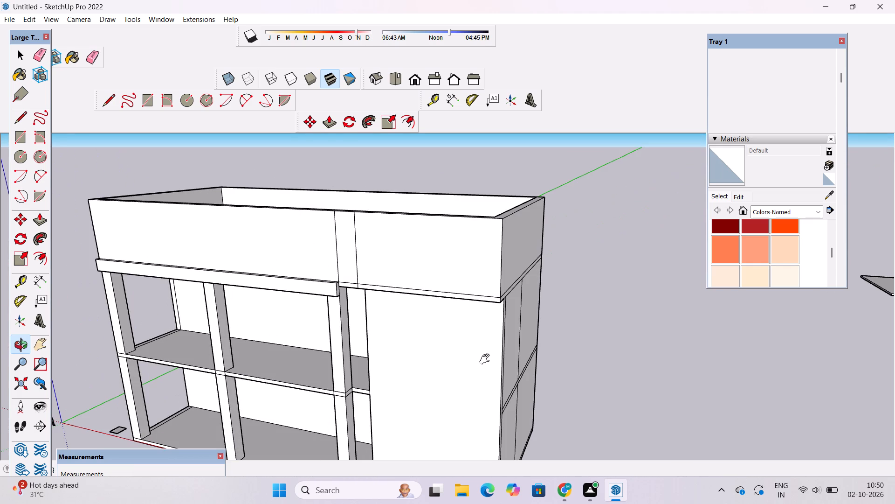
shift+drag(487, 359, 457, 365)
scroll(453, 365, down, 4)
drag(459, 357, 603, 351)
scroll(526, 340, up, 1)
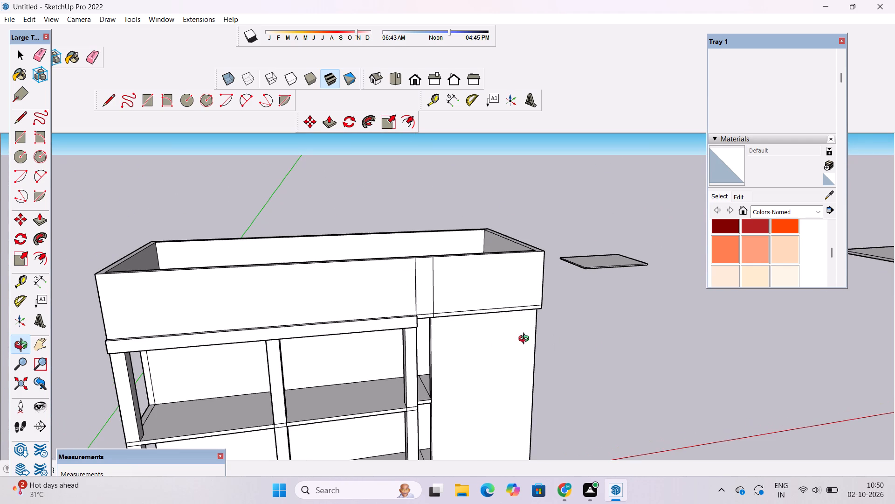
shift+drag(528, 336, 523, 338)
drag(520, 345, 504, 346)
Examine the whole building's proportions, open front bays and raised top walls from the front and the opposite corner.
scroll(503, 342, down, 4)
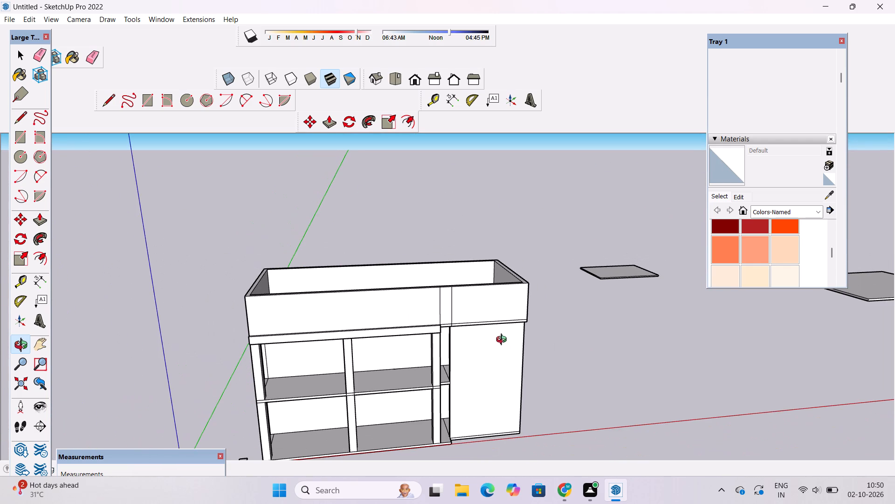
click(503, 341)
shift+drag(500, 342, 500, 354)
click(500, 354)
scroll(481, 352, up, 3)
scroll(482, 350, down, 4)
drag(512, 357, 498, 353)
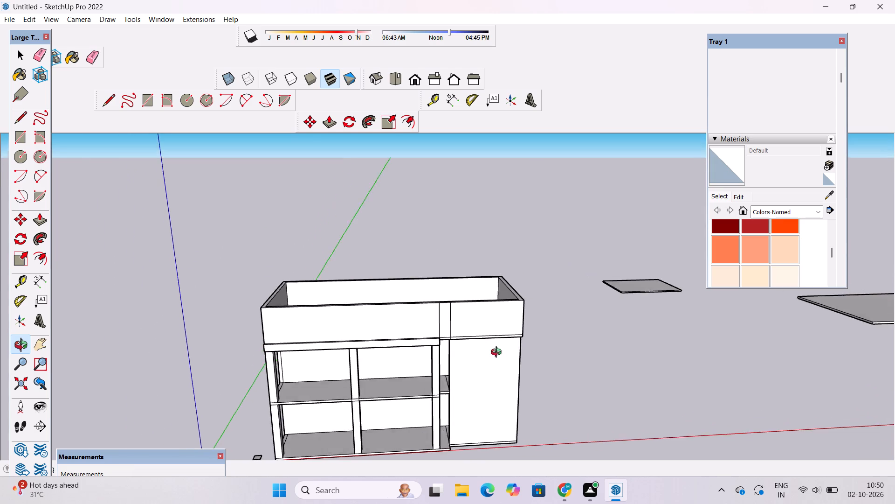
drag(498, 353, 484, 345)
scroll(472, 342, down, 3)
shift+drag(472, 342, 479, 350)
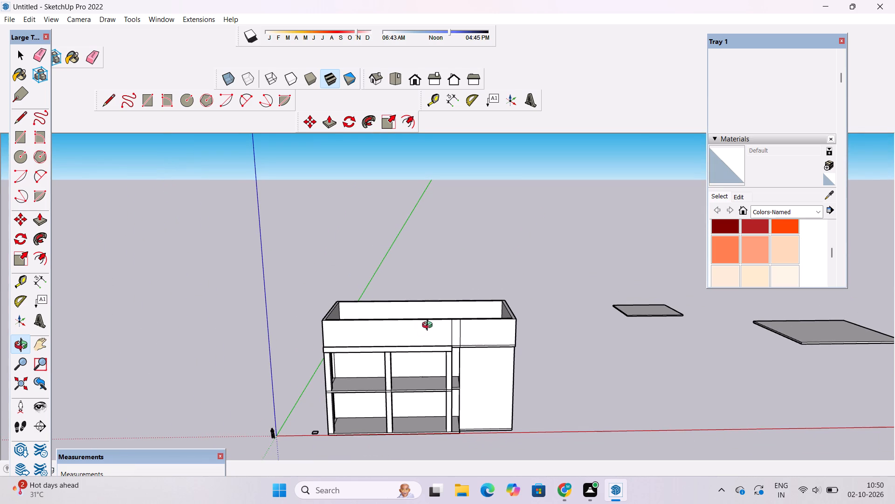
shift+drag(360, 361, 379, 379)
drag(399, 385, 361, 316)
drag(387, 352, 389, 360)
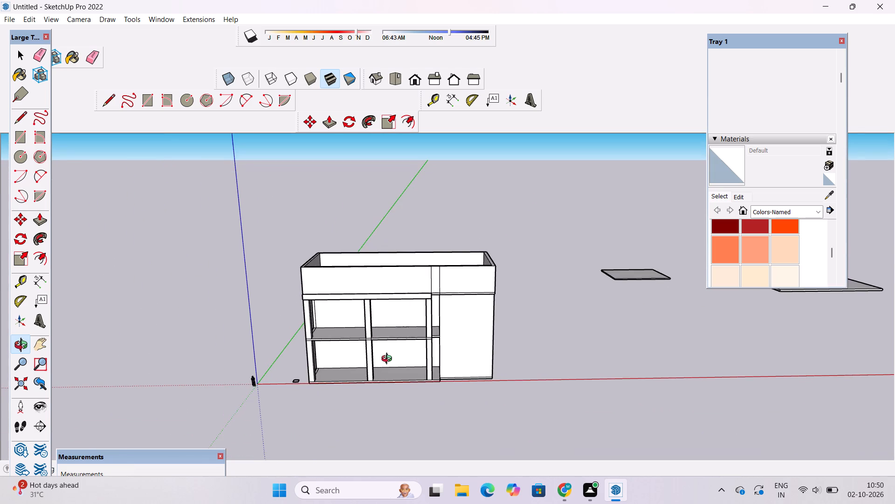
scroll(371, 329, up, 7)
shift+drag(372, 326, 390, 352)
drag(390, 364, 387, 330)
scroll(346, 353, up, 4)
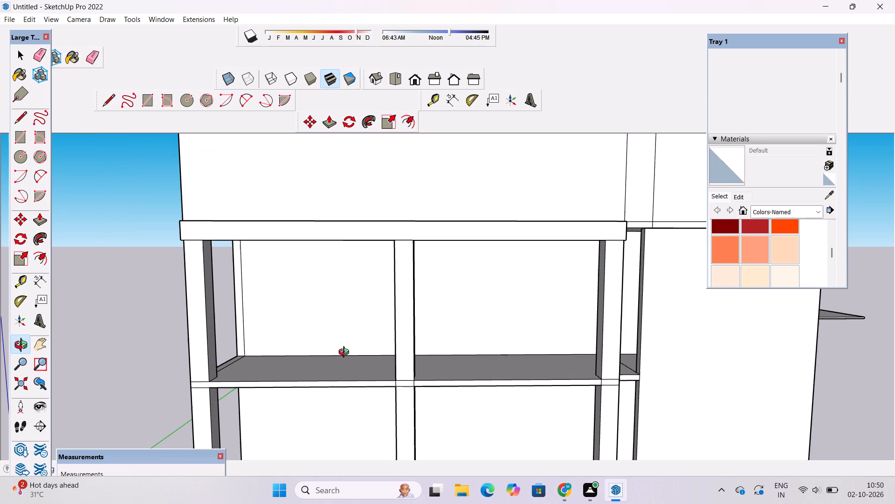
scroll(350, 350, down, 4)
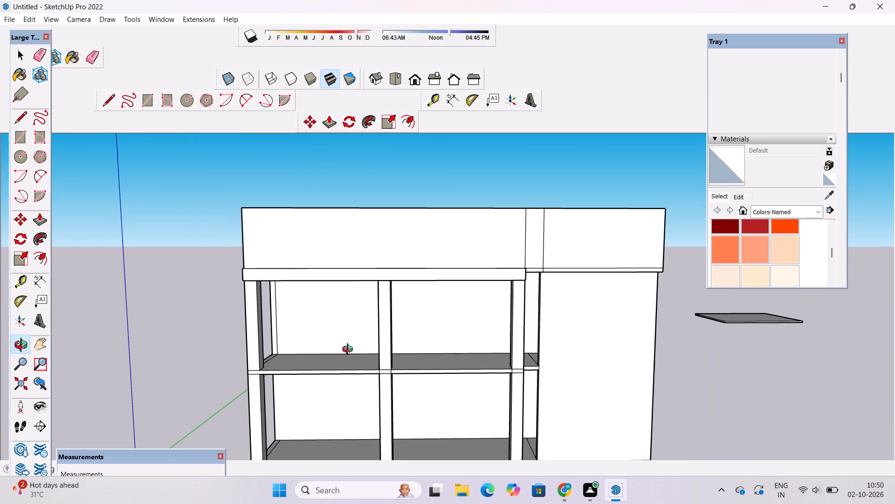
shift+drag(355, 346, 377, 361)
drag(377, 361, 436, 344)
scroll(439, 342, down, 1)
drag(440, 340, 417, 346)
scroll(417, 345, down, 3)
drag(431, 344, 415, 356)
scroll(420, 345, up, 3)
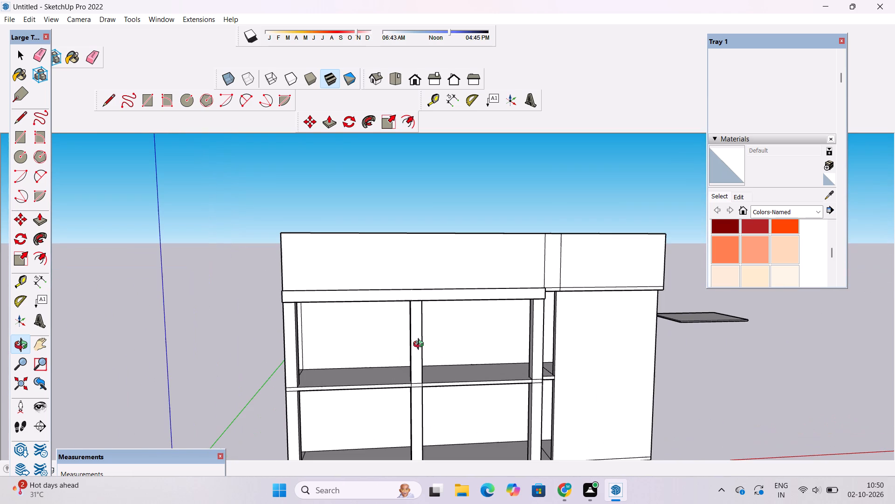
scroll(422, 343, down, 3)
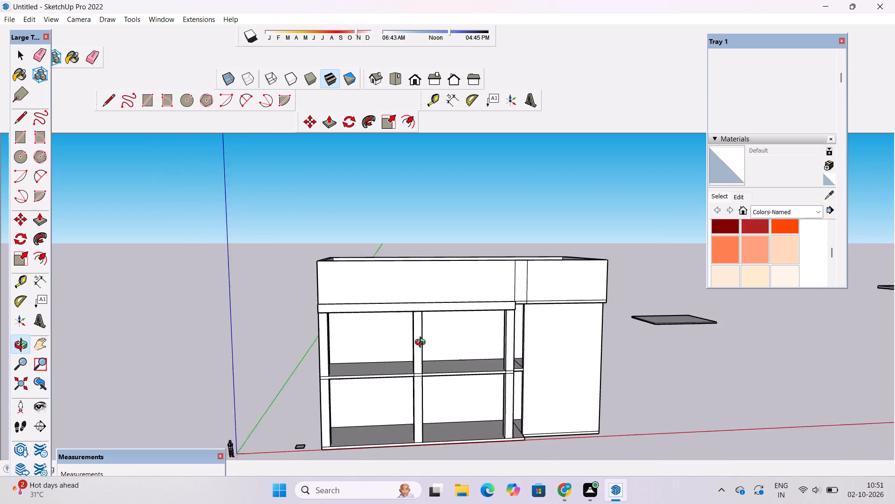
scroll(422, 343, down, 1)
scroll(442, 347, up, 4)
drag(472, 358, 468, 338)
scroll(468, 336, down, 4)
drag(480, 340, 582, 367)
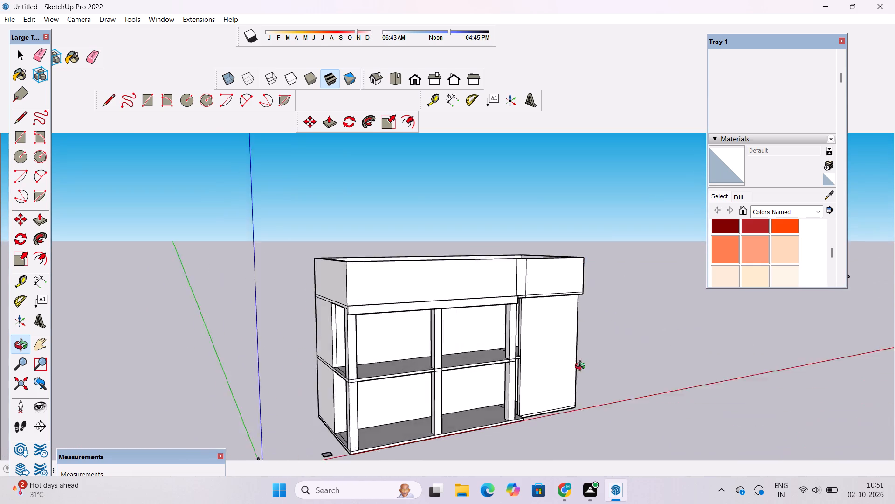
Examine the upper storey's open front bays, rear wall and fascia from above, below and the front.
drag(582, 367, 439, 391)
scroll(439, 371, down, 4)
shift+drag(448, 359, 484, 415)
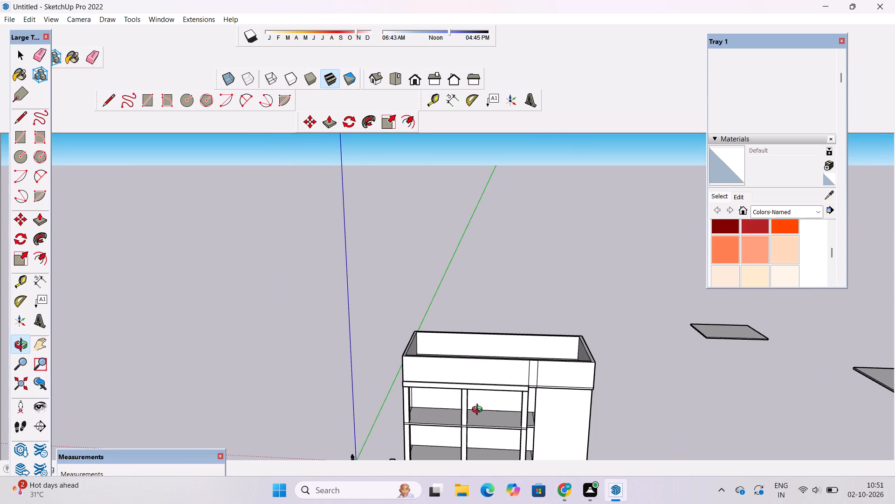
scroll(479, 411, up, 3)
shift+drag(479, 413, 468, 373)
drag(468, 374, 521, 409)
scroll(440, 396, up, 8)
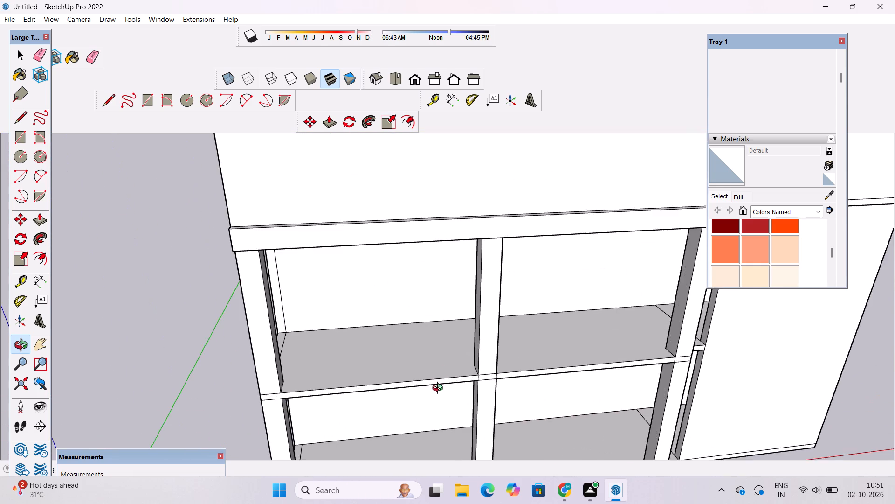
shift+drag(441, 387, 446, 398)
drag(446, 398, 437, 370)
scroll(435, 361, down, 4)
shift+drag(435, 363, 454, 422)
drag(454, 423, 453, 407)
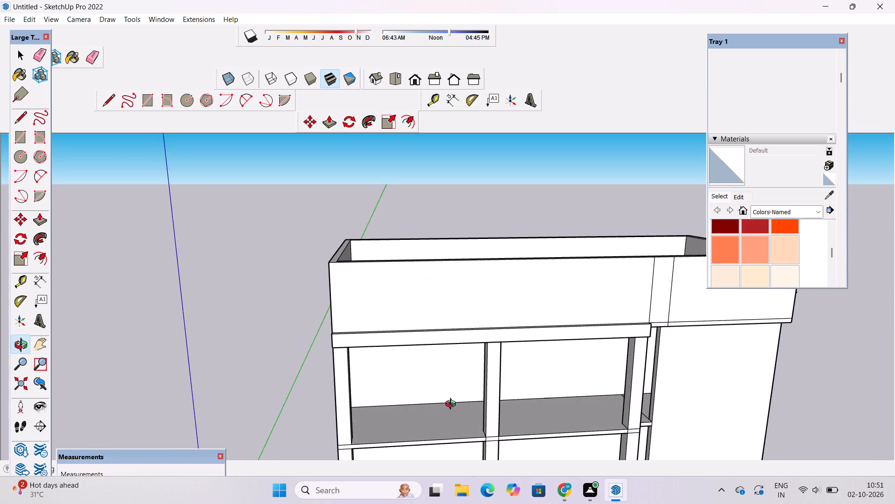
scroll(453, 405, up, 2)
shift+drag(453, 405, 442, 385)
shift+scroll(386, 366, down, 5)
shift+drag(392, 382, 398, 363)
scroll(401, 359, up, 3)
shift+drag(423, 354, 402, 395)
scroll(401, 396, up, 3)
drag(401, 396, 406, 368)
scroll(407, 368, up, 3)
shift+drag(407, 368, 403, 388)
shift+scroll(403, 389, down, 4)
shift+drag(409, 405, 407, 354)
drag(410, 382, 406, 332)
drag(407, 324, 410, 334)
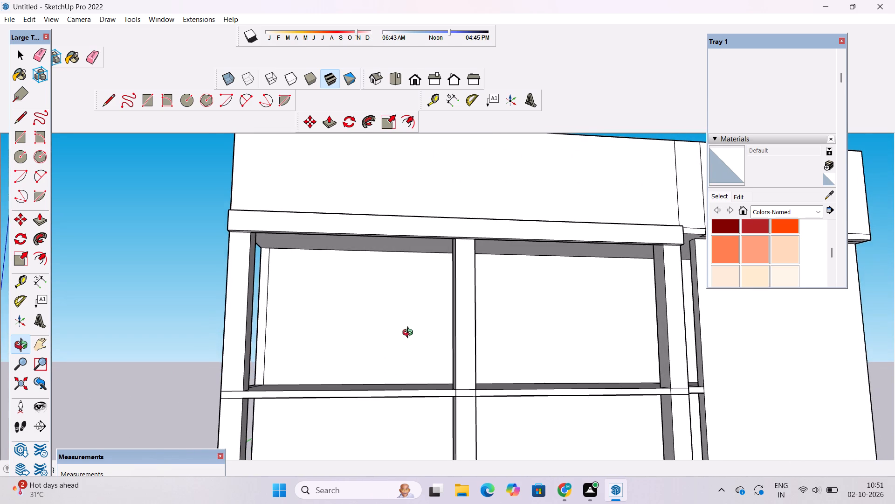
shift+drag(410, 334, 415, 381)
drag(415, 384, 411, 392)
scroll(344, 384, up, 1)
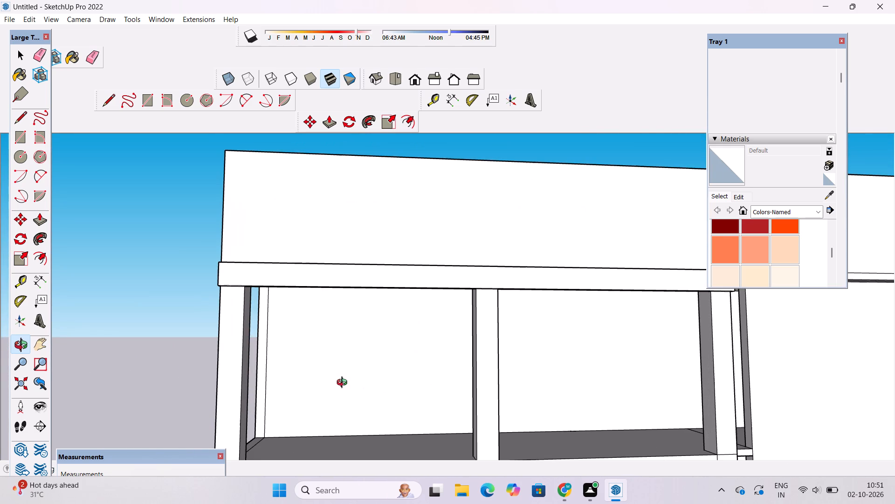
Draw a door rectangle about 8' 3" by 16' on the upper-storey rear wall, in the open bay farthest from the closed end bay.
key(r)
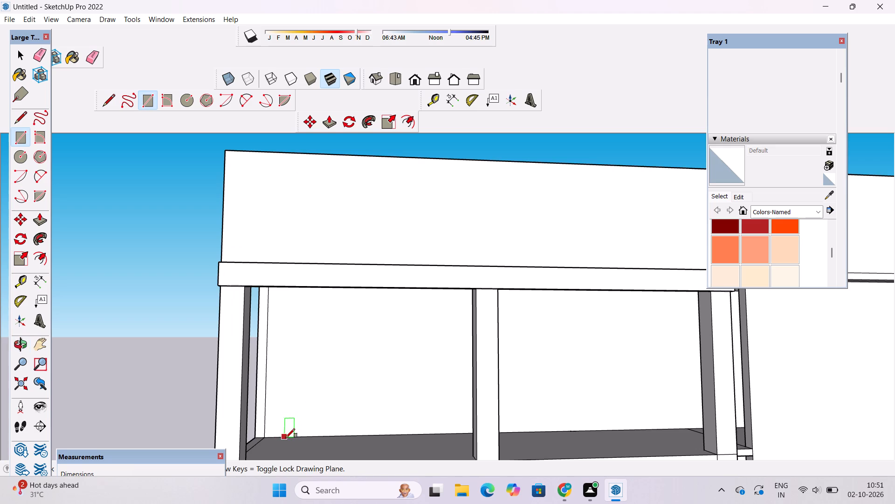
click(288, 436)
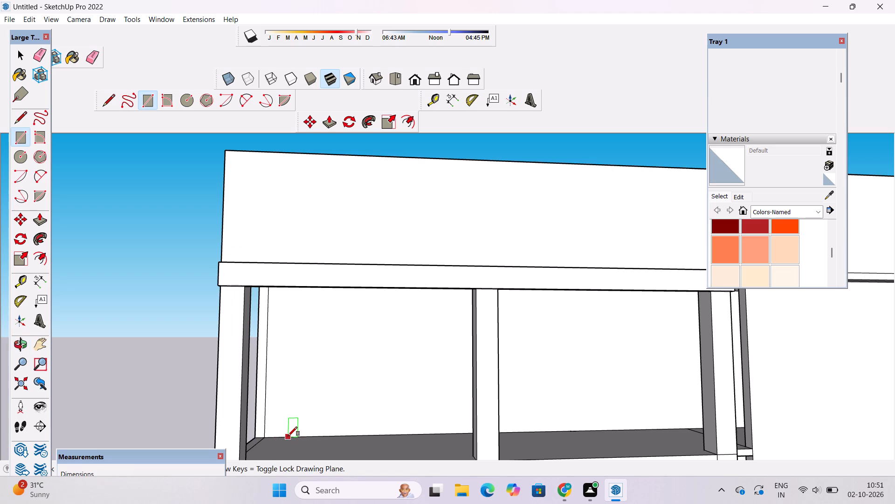
scroll(288, 436, down, 7)
scroll(304, 409, up, 10)
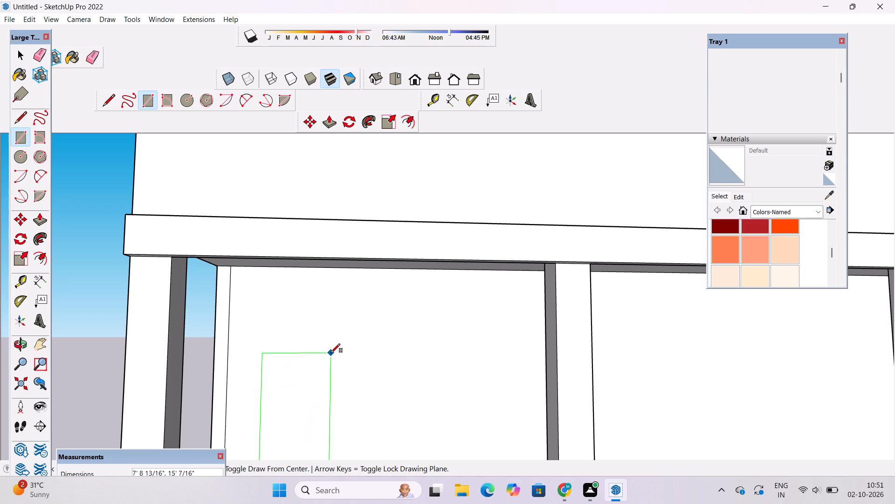
scroll(331, 353, down, 5)
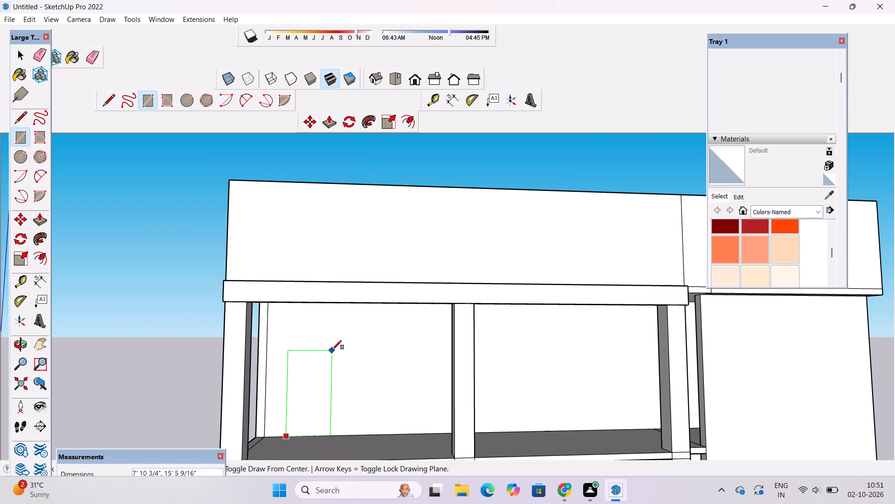
click(334, 348)
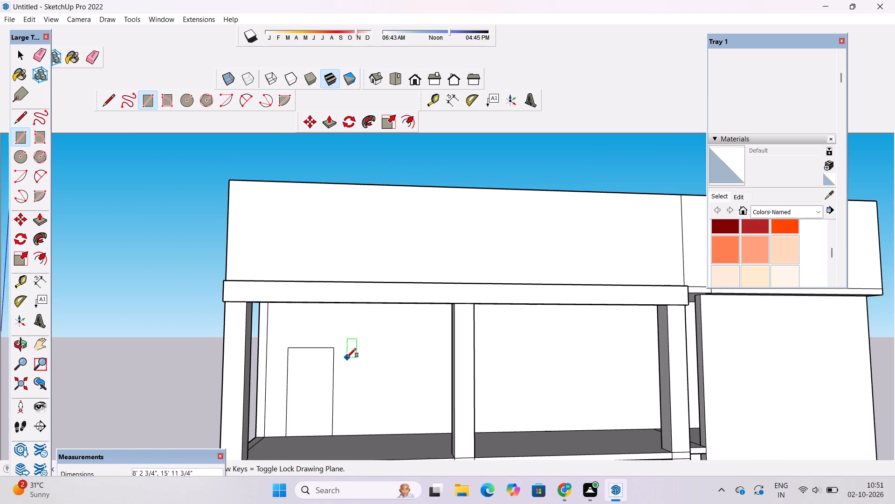
Draw a window rectangle about 8' wide and 9' 5" high beside the door, level with the door's top.
scroll(347, 357, up, 4)
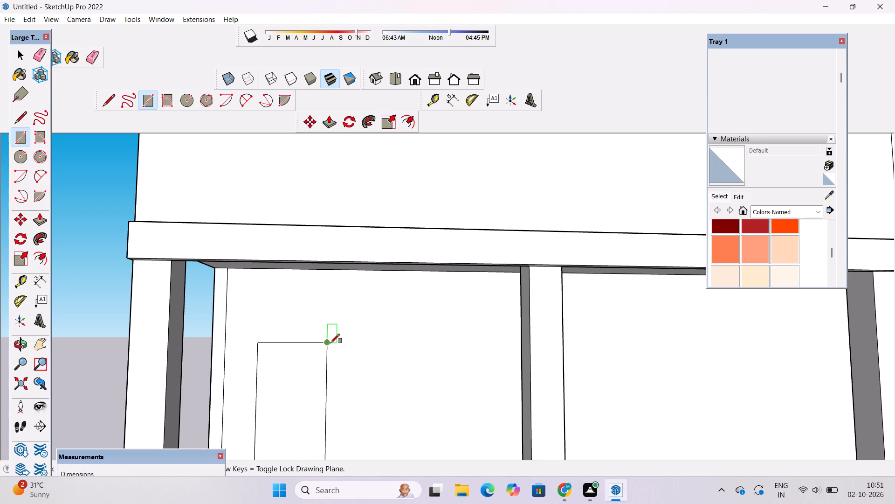
click(357, 343)
scroll(361, 353, down, 5)
scroll(373, 387, up, 4)
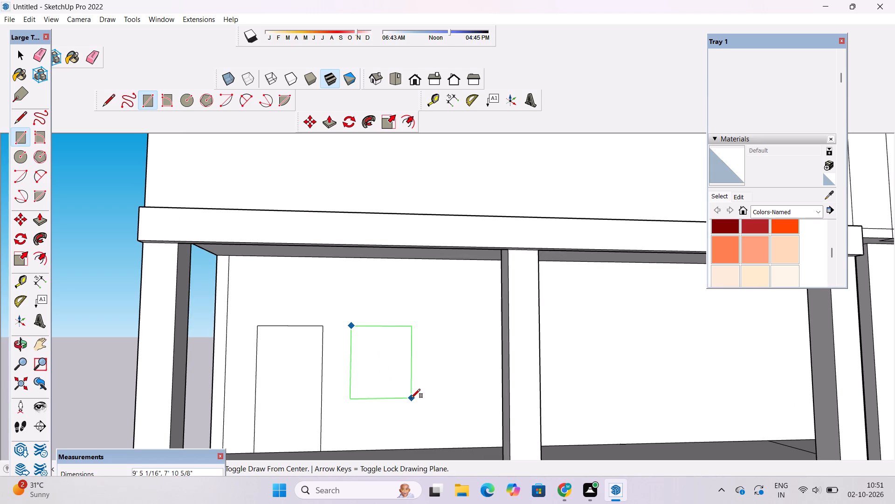
click(413, 398)
key(space)
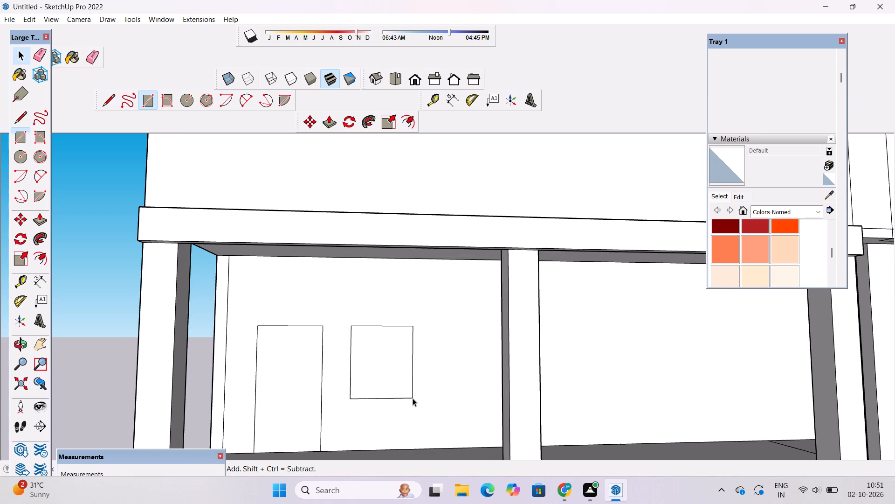
Move the window rectangle about 1' 6" along the wall, away from the door.
double_click(386, 372)
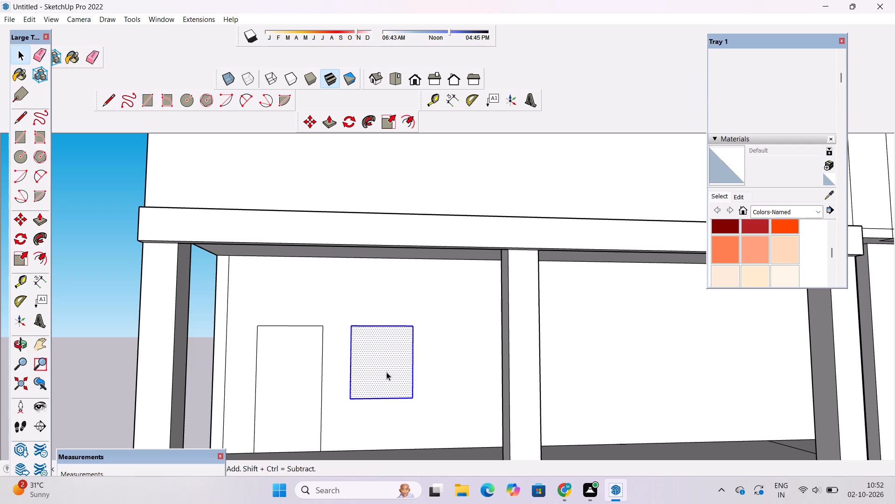
key(m)
click(413, 398)
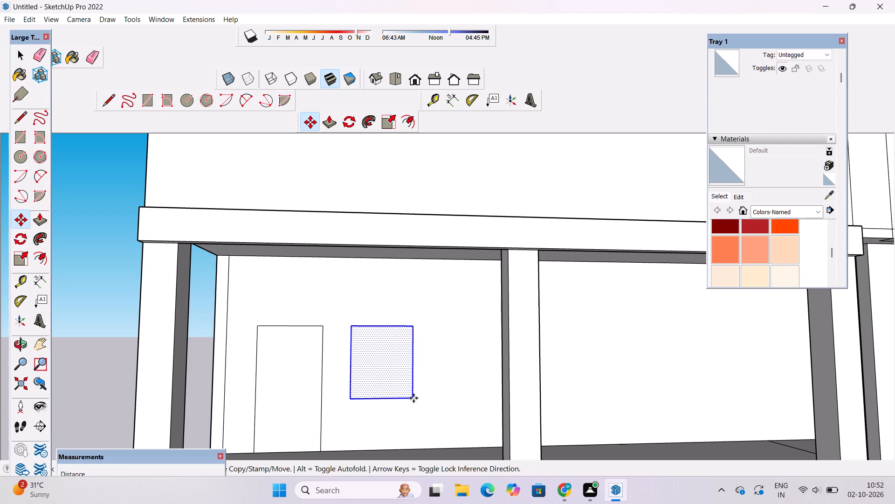
click(424, 395)
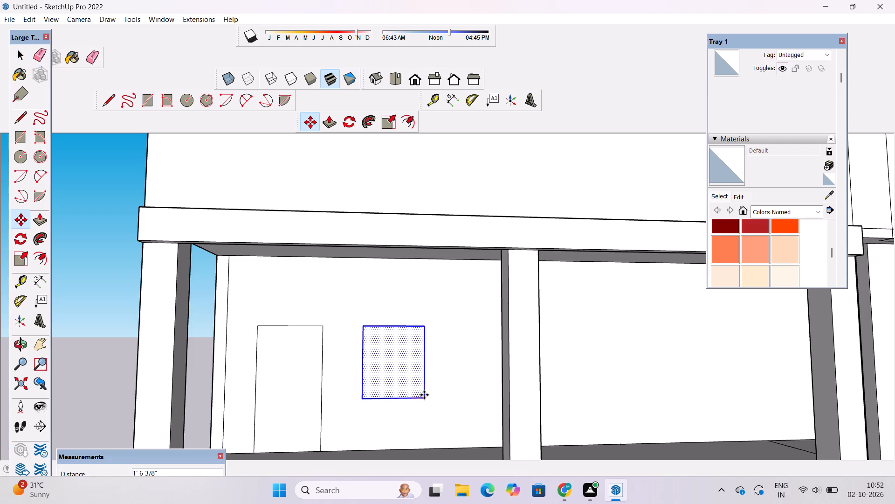
key(space)
click(199, 386)
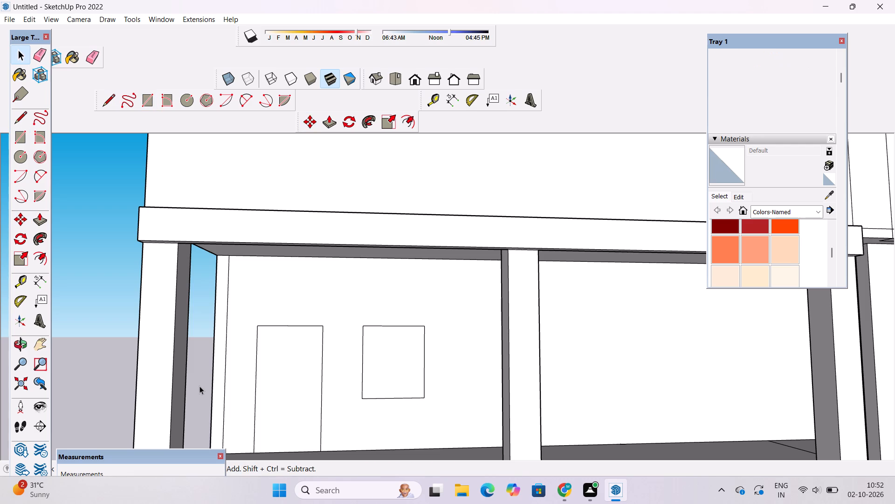
Offset the door rectangle's outline inward to form a narrow frame.
text(of)
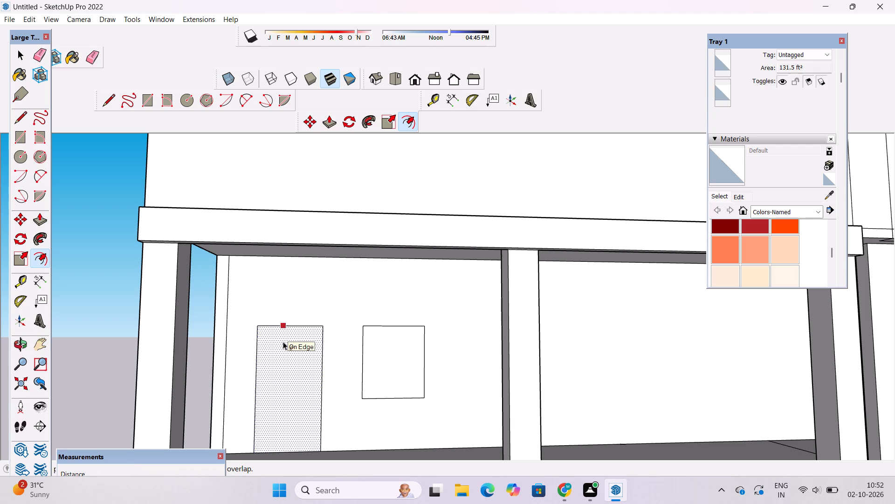
click(283, 342)
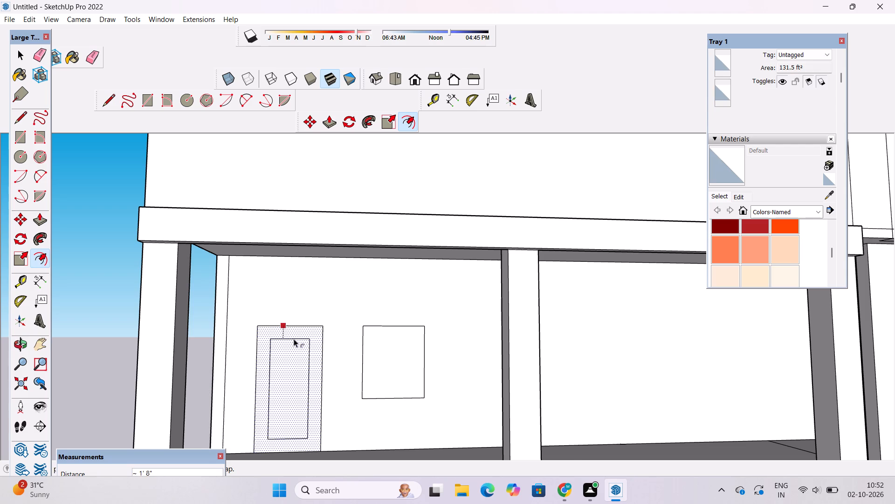
scroll(294, 339, up, 1)
scroll(298, 333, down, 3)
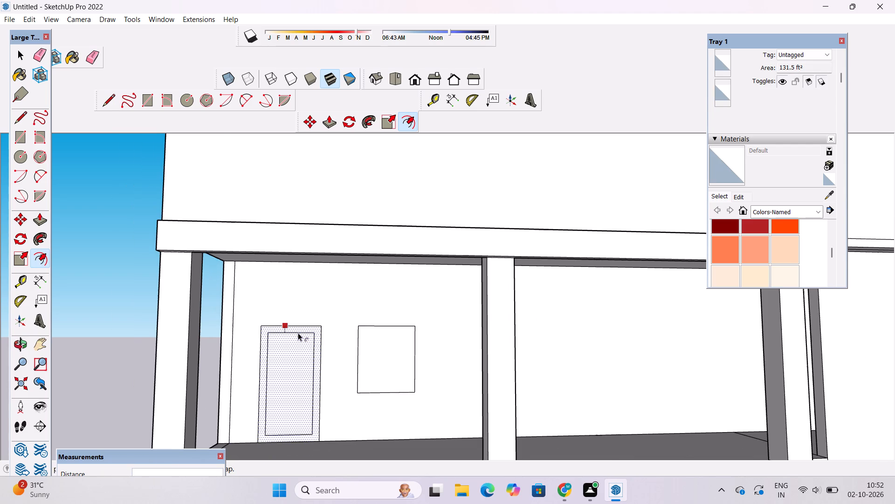
scroll(300, 331, up, 4)
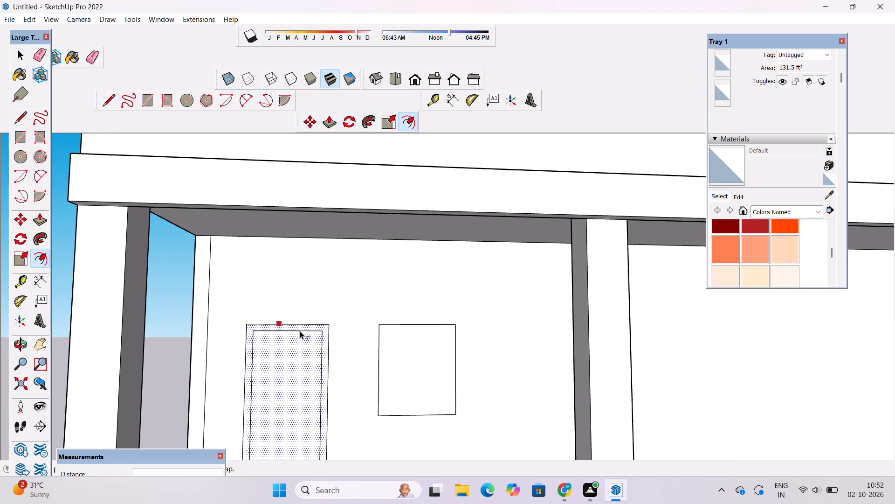
click(301, 330)
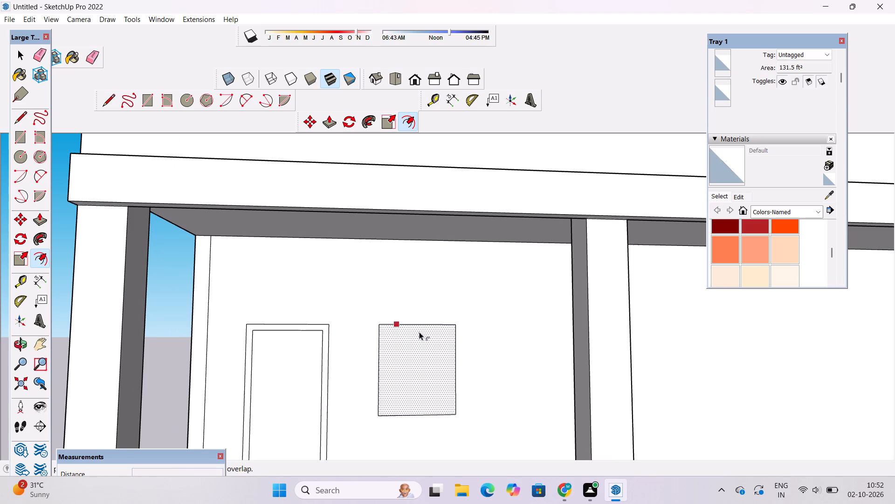
Offset the window rectangle's outline inward to form a frame about as narrow as the door's.
click(420, 332)
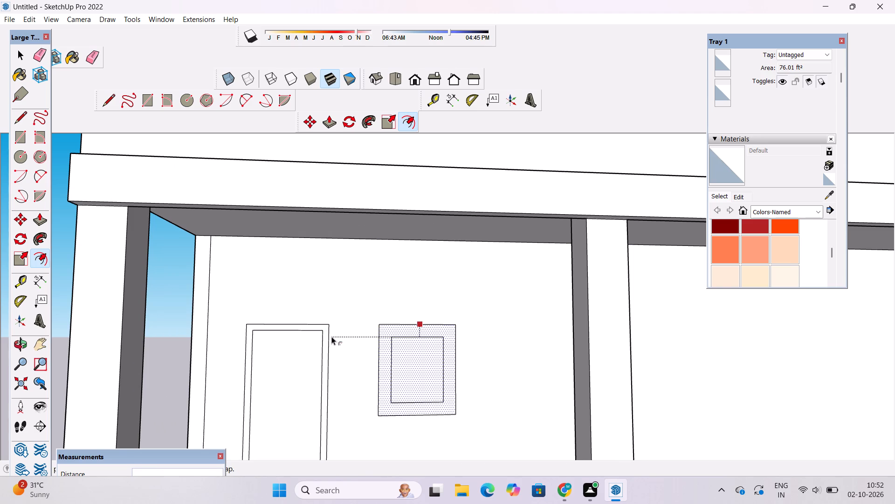
click(324, 333)
key(space)
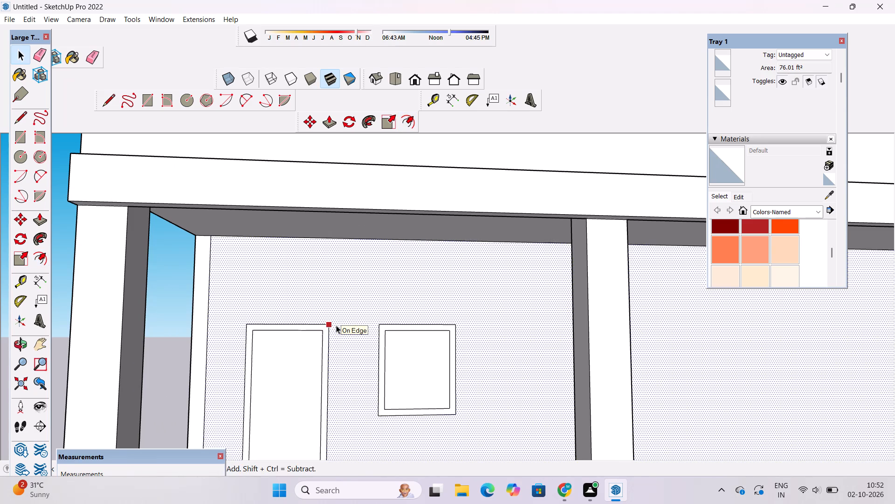
Draw a second door rectangle about 8' 8" by 15' 4" on the upper-storey rear wall, in the open bay nearest the closed end bay.
text(o)
scroll(336, 325, down, 5)
drag(337, 332, 342, 363)
drag(347, 365, 346, 363)
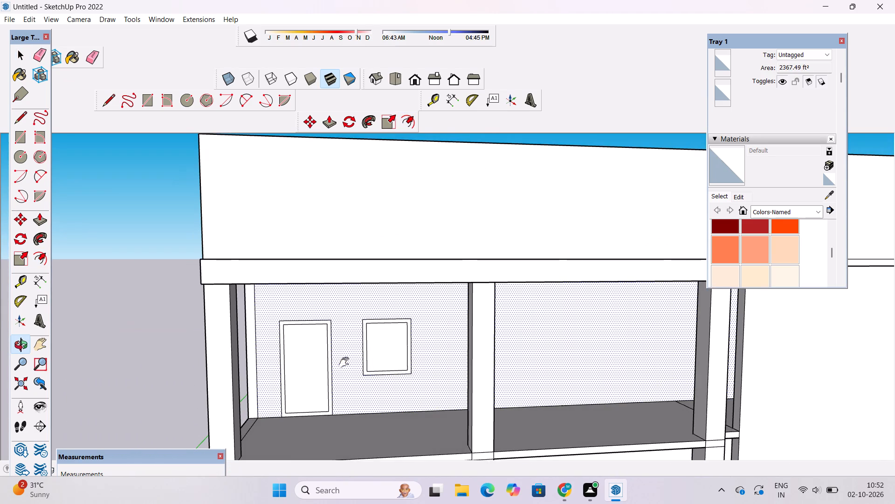
drag(346, 363, 344, 359)
drag(344, 357, 326, 356)
scroll(326, 356, up, 3)
shift+drag(351, 345, 294, 362)
key(space)
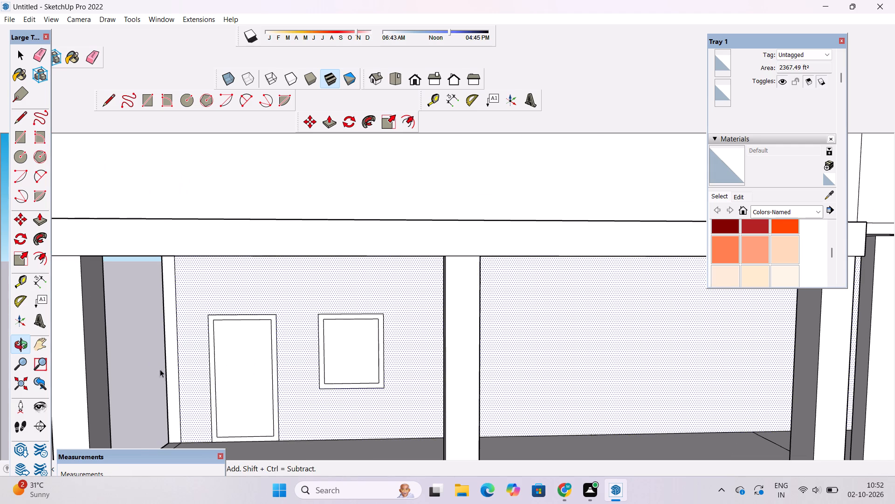
click(145, 372)
scroll(211, 401, down, 4)
scroll(212, 402, up, 2)
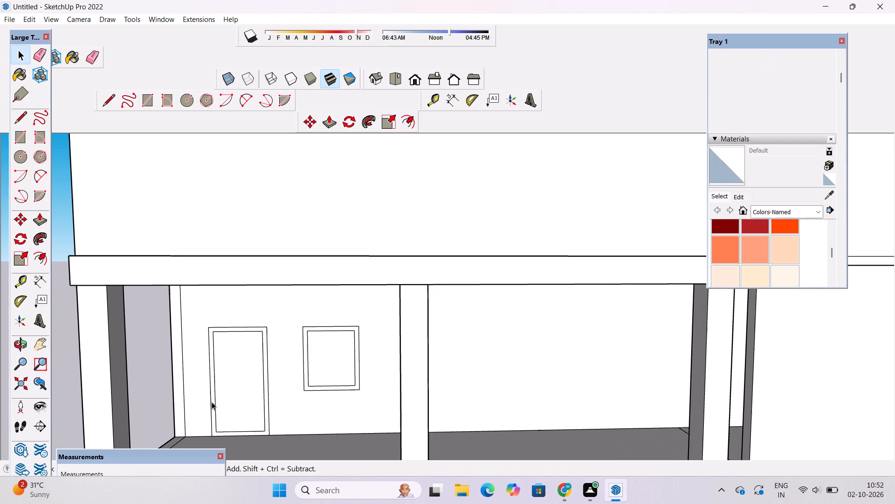
key(r)
scroll(188, 396, down, 4)
scroll(322, 391, down, 4)
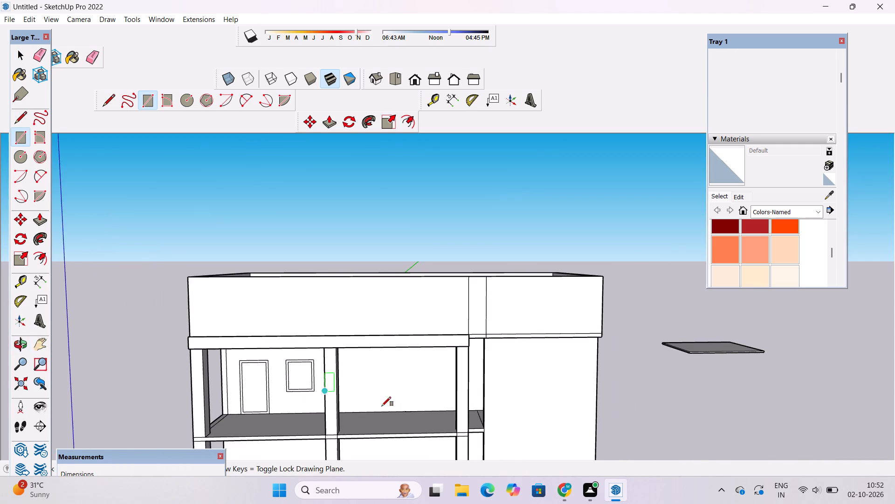
scroll(392, 406, up, 4)
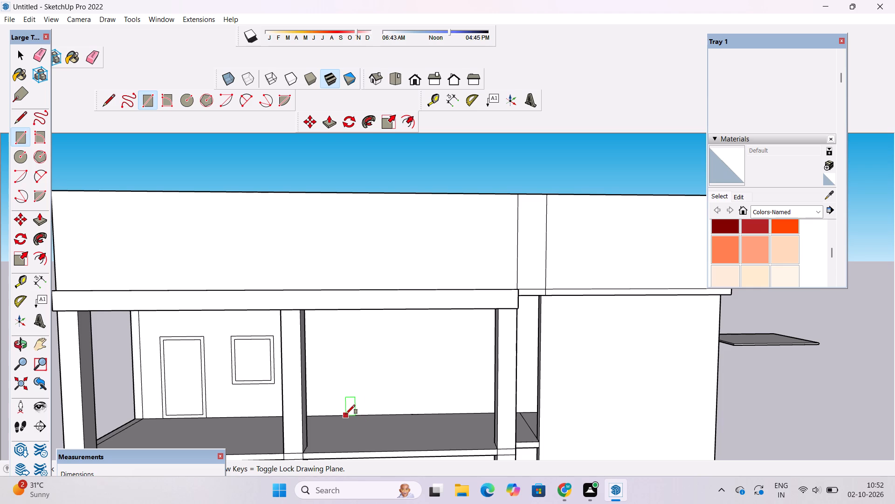
click(346, 414)
scroll(346, 414, down, 6)
scroll(356, 386, up, 3)
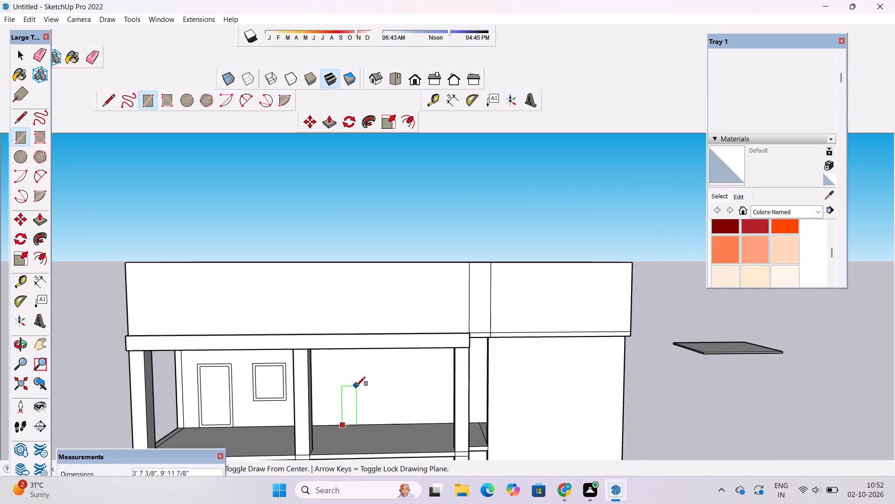
scroll(356, 383, up, 2)
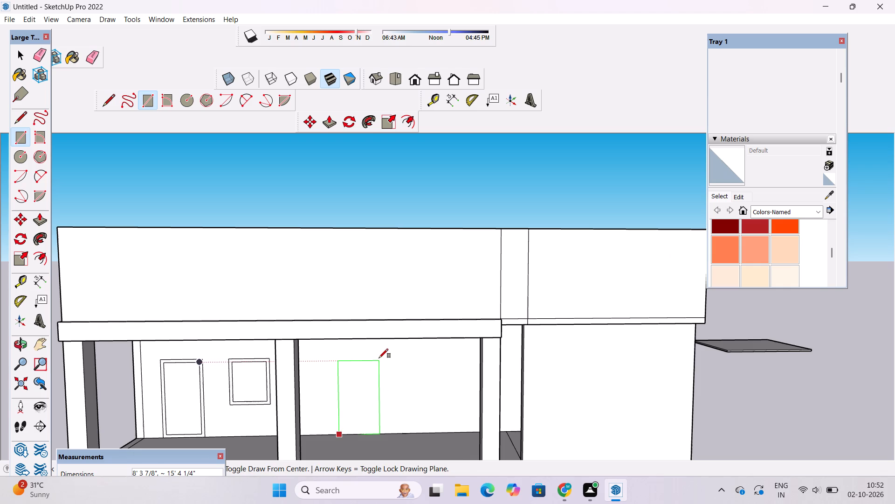
scroll(379, 358, up, 2)
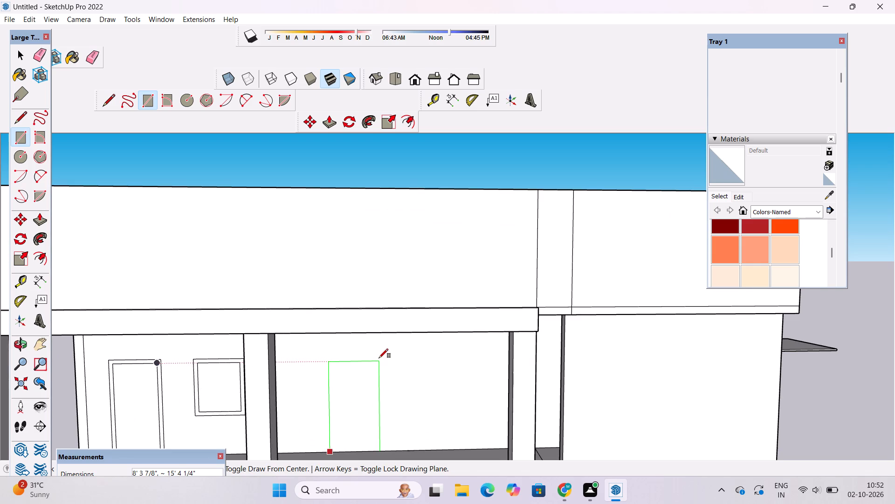
click(381, 359)
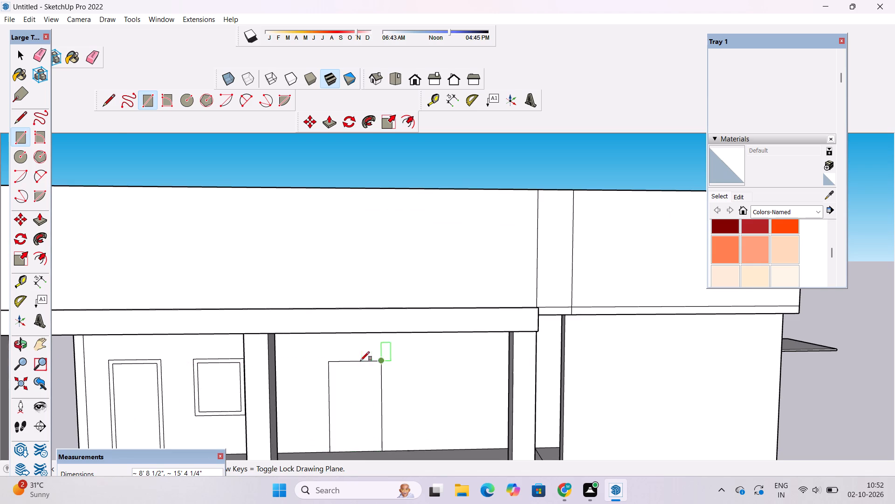
Draw a window rectangle about 8' 10" by 7' 9" beside the second door, its top level with the door's top.
scroll(351, 364, down, 5)
scroll(377, 366, up, 7)
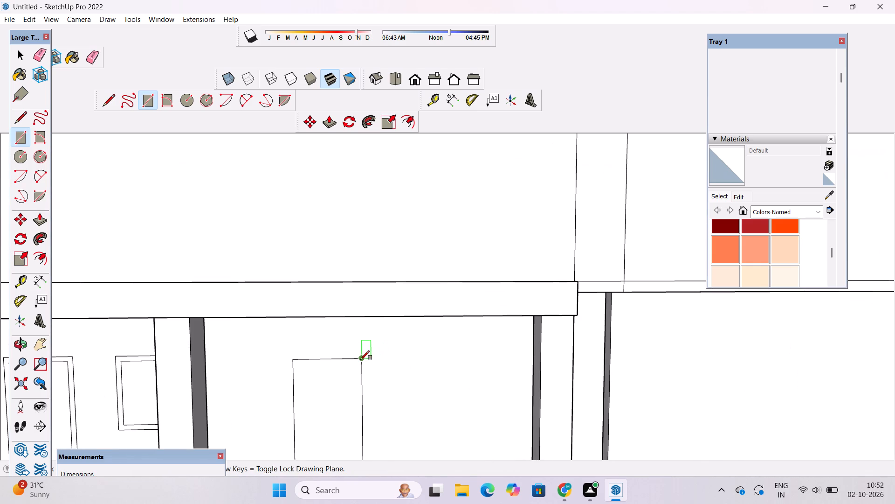
scroll(388, 358, down, 3)
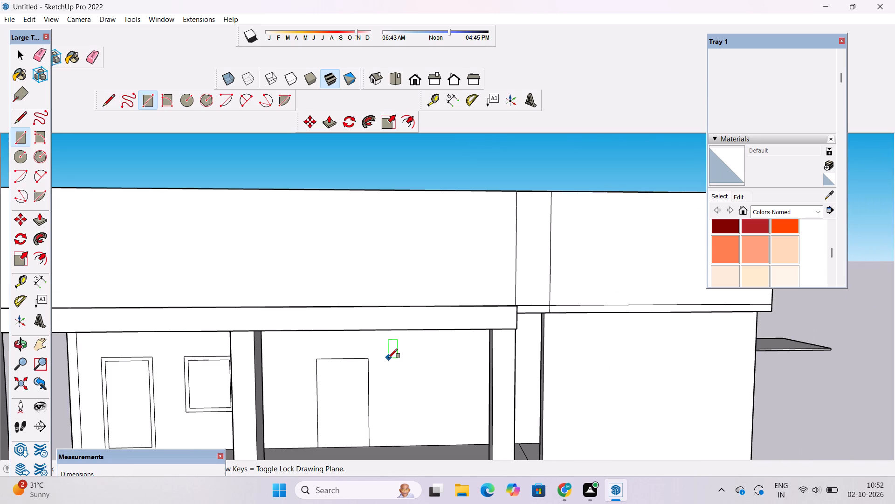
click(388, 358)
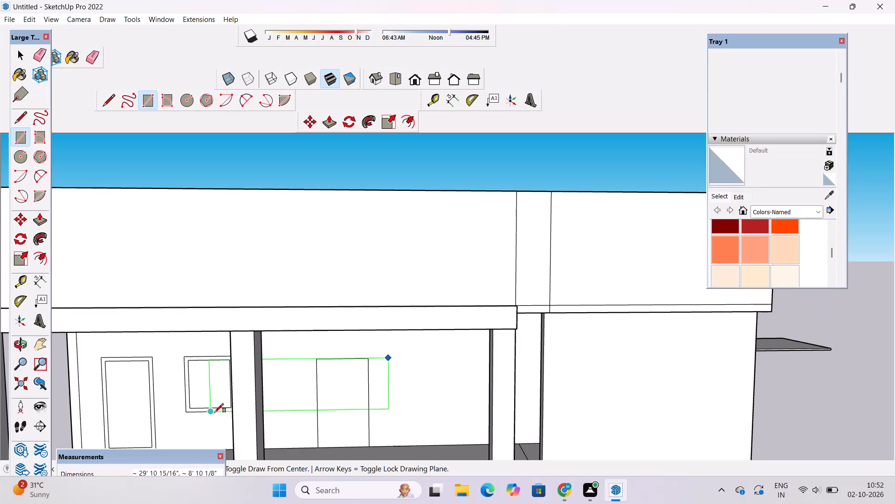
click(434, 409)
Offset the second door rectangle's outline inward to form a narrow frame like the first door's.
key(space)
text(of)
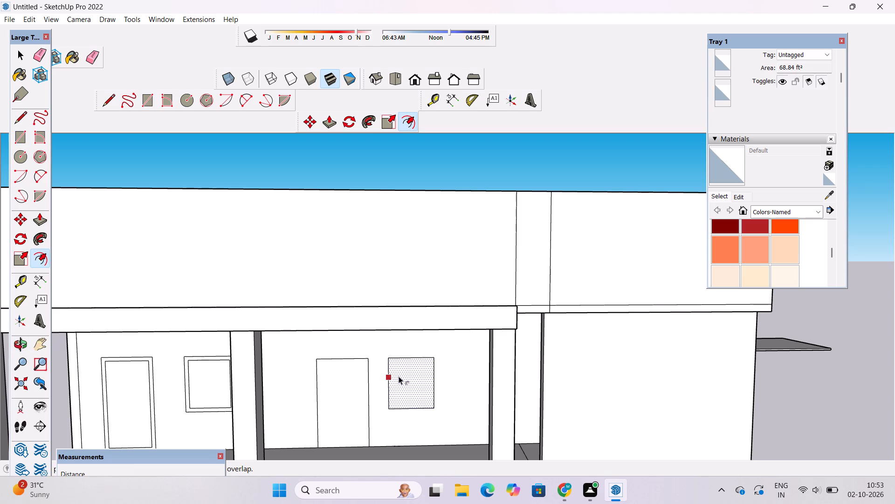
click(344, 366)
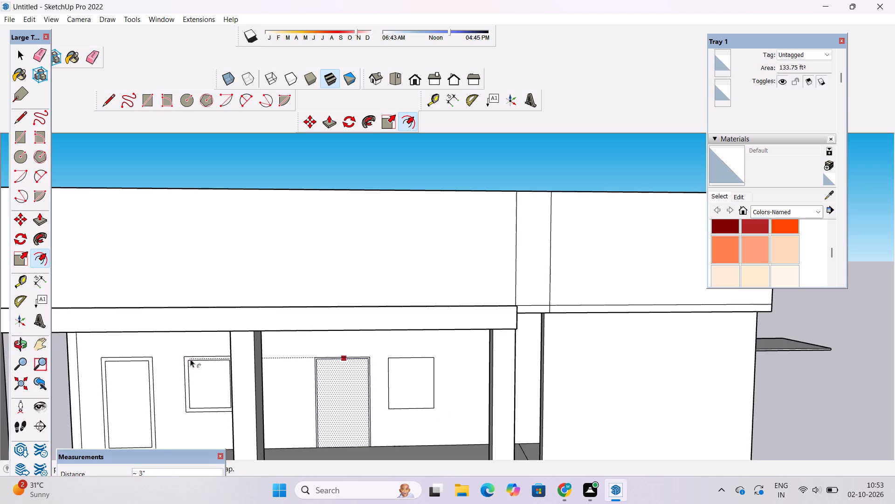
scroll(190, 359, up, 6)
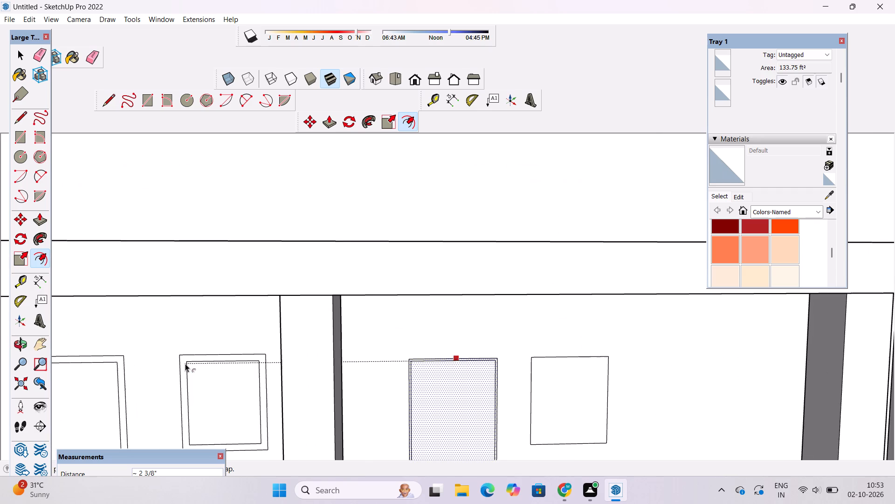
scroll(186, 361, down, 2)
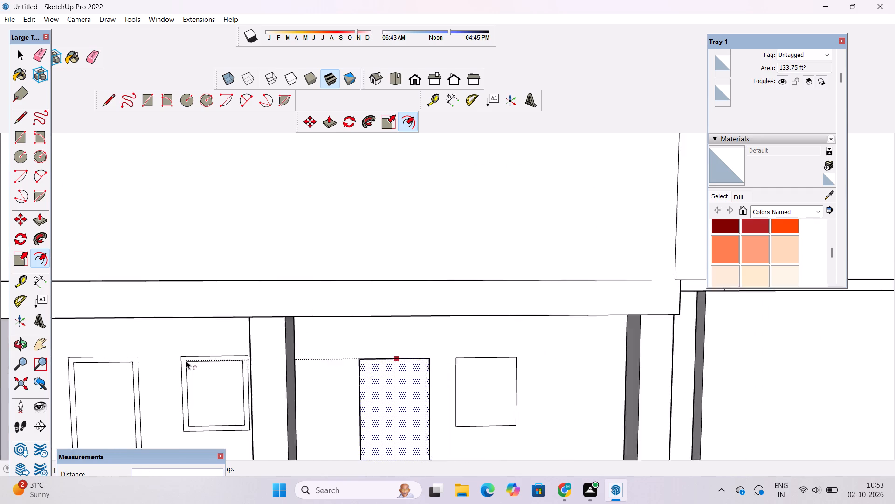
scroll(186, 361, down, 5)
scroll(304, 369, up, 4)
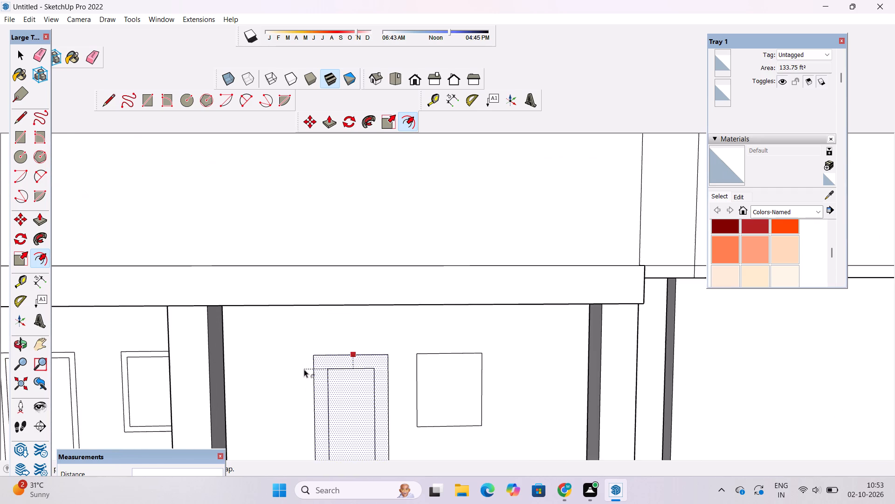
scroll(304, 369, up, 2)
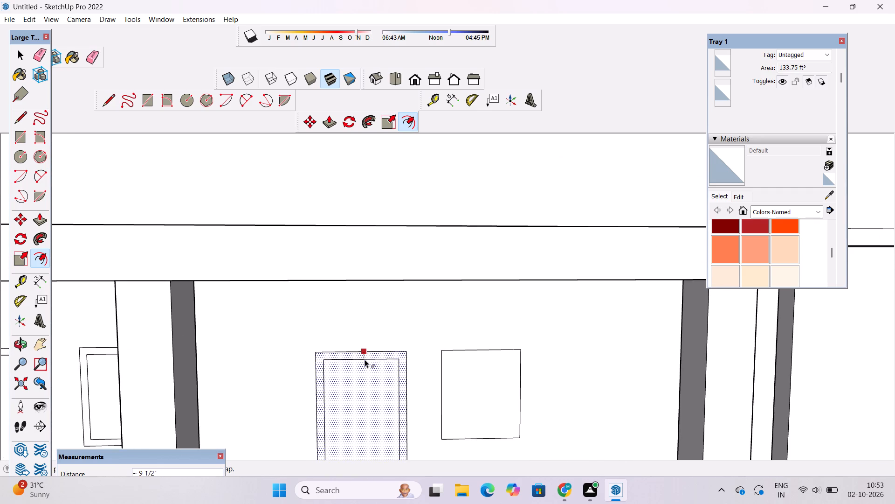
click(366, 358)
Offset the second window rectangle's outline inward about 8" to form its frame.
scroll(271, 331, down, 7)
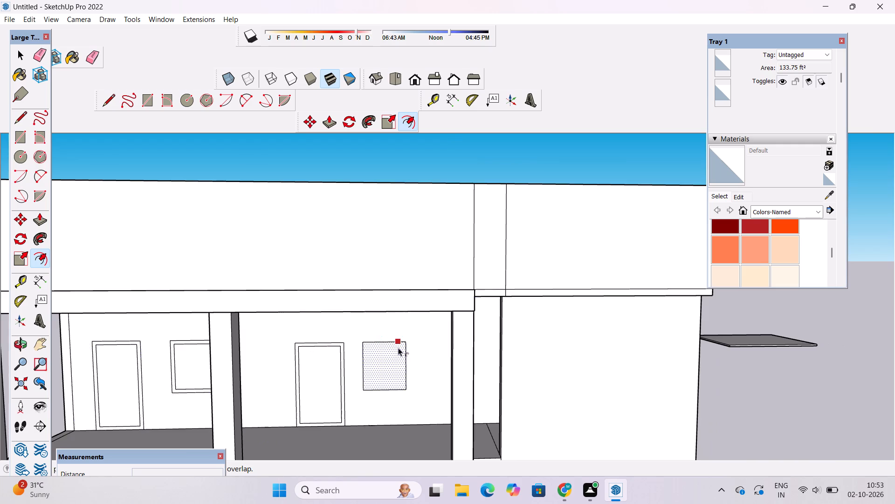
scroll(398, 348, up, 4)
click(371, 343)
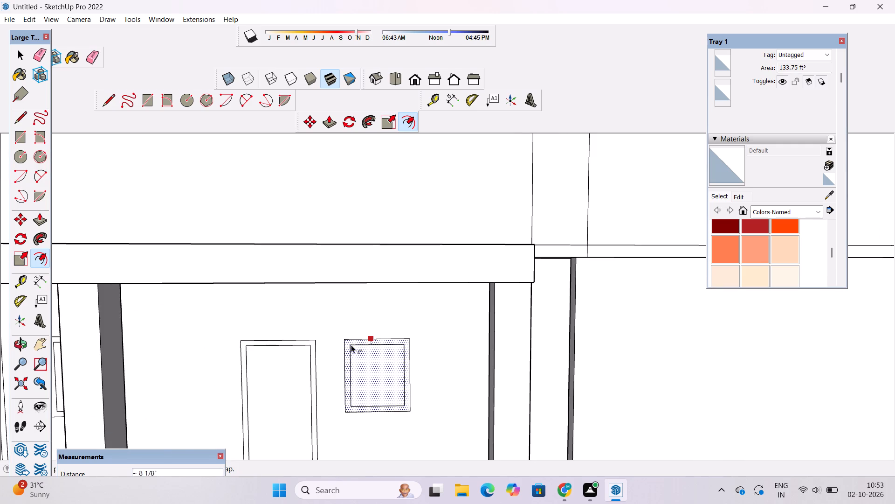
click(307, 345)
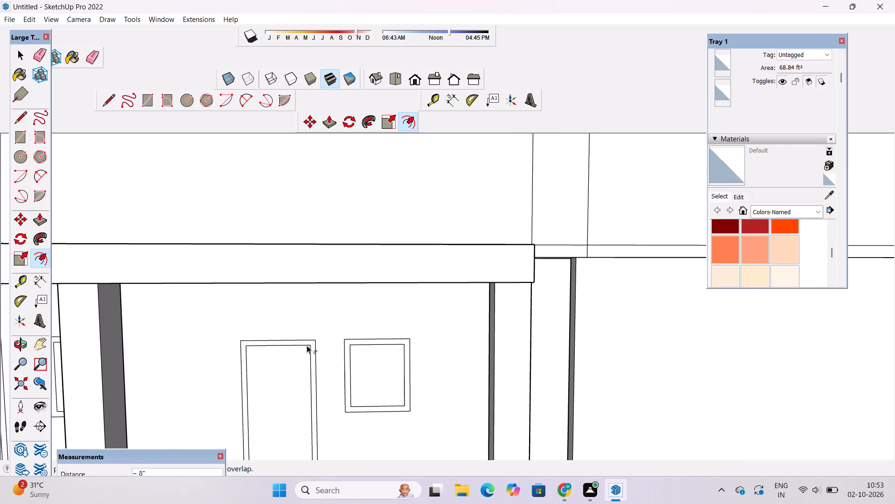
key(space)
Examine the building from several angles, checking the framed openings, columns, floor slabs and roof walls.
scroll(311, 343, down, 7)
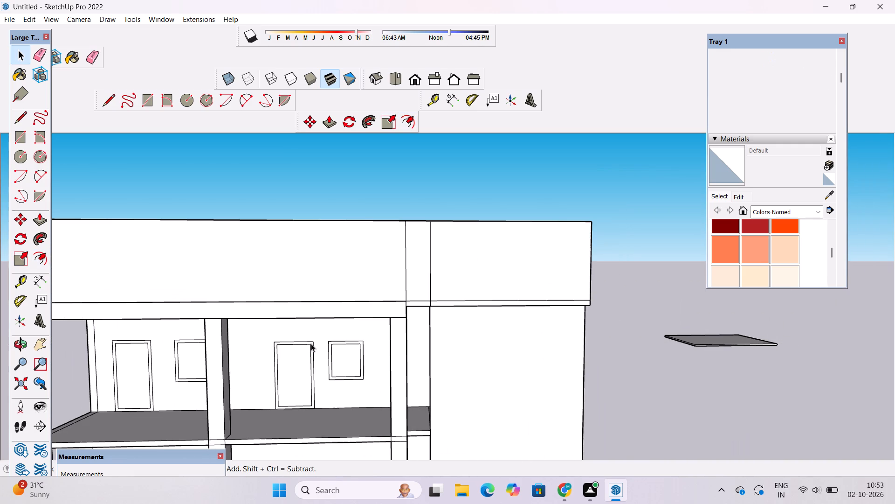
scroll(311, 343, down, 1)
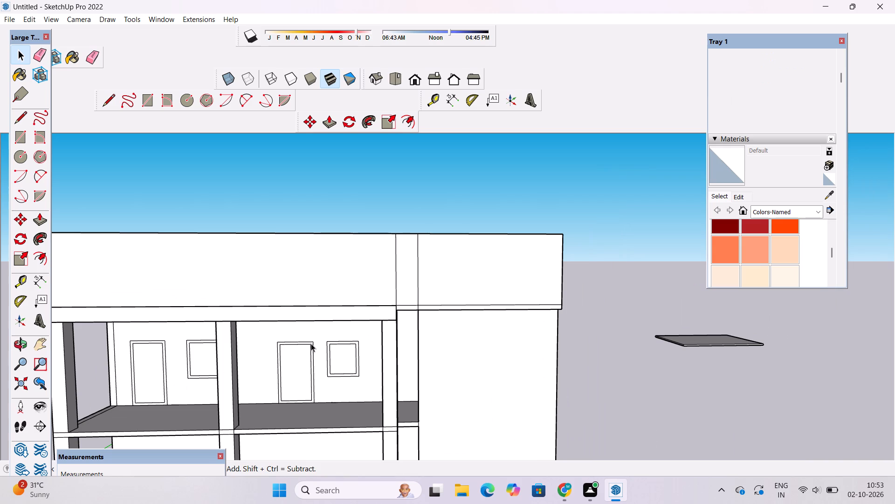
key(o)
scroll(319, 340, down, 5)
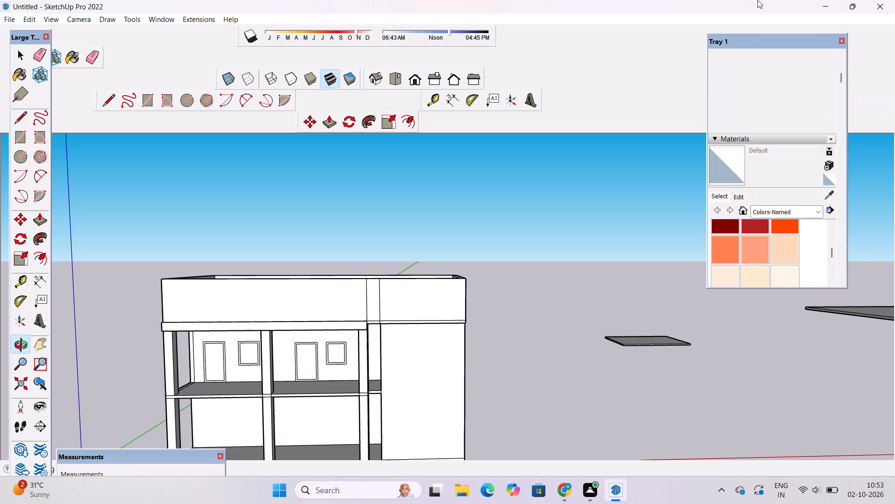
scroll(406, 179, down, 5)
drag(421, 279, 386, 352)
scroll(366, 336, up, 5)
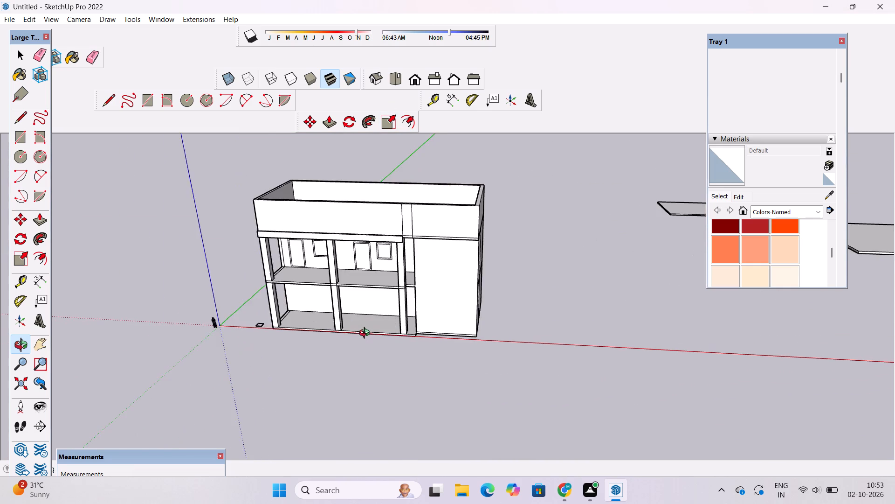
scroll(366, 334, up, 2)
shift+drag(368, 322, 406, 373)
scroll(362, 369, up, 4)
drag(343, 392, 413, 310)
scroll(439, 281, down, 5)
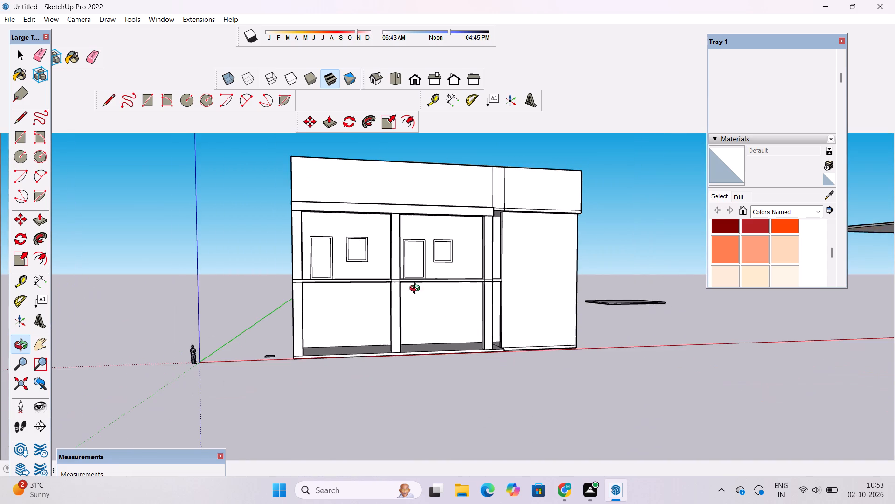
drag(337, 304, 554, 309)
scroll(594, 286, up, 4)
drag(589, 286, 357, 303)
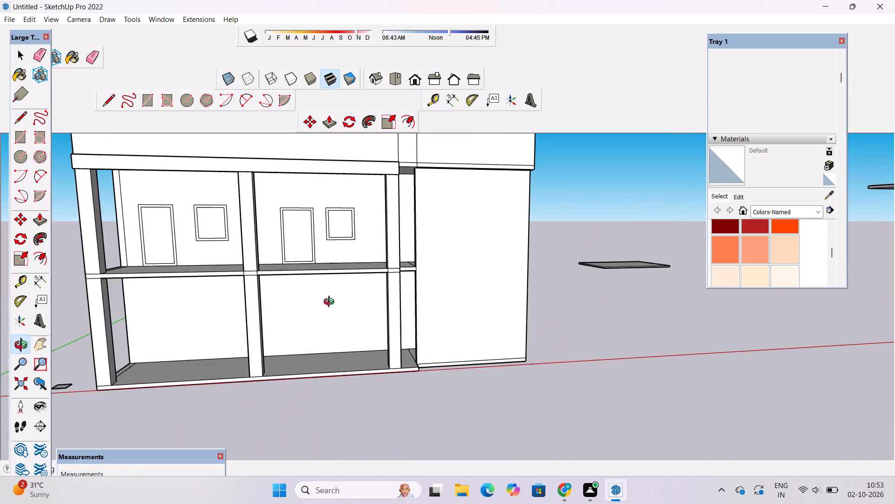
scroll(331, 302, down, 4)
shift+drag(389, 260, 439, 345)
shift+drag(428, 358, 426, 311)
scroll(431, 302, up, 4)
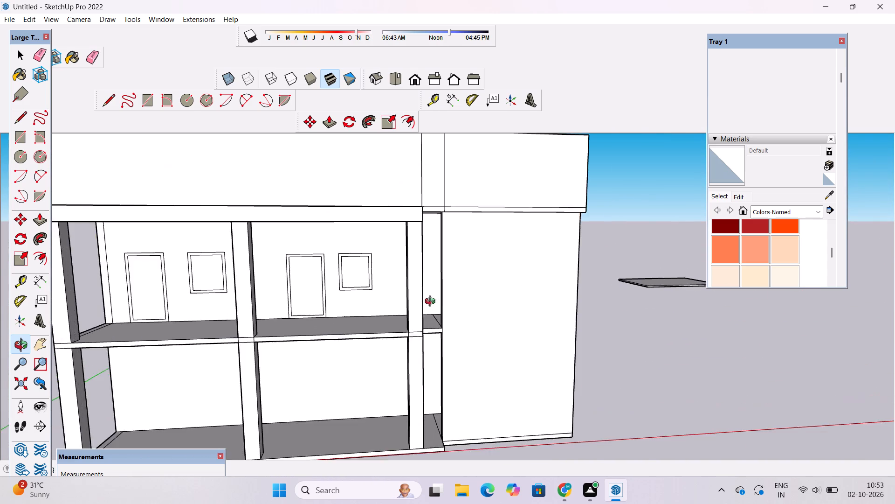
scroll(432, 302, up, 2)
shift+drag(436, 364, 434, 314)
drag(427, 309, 230, 356)
scroll(401, 280, up, 6)
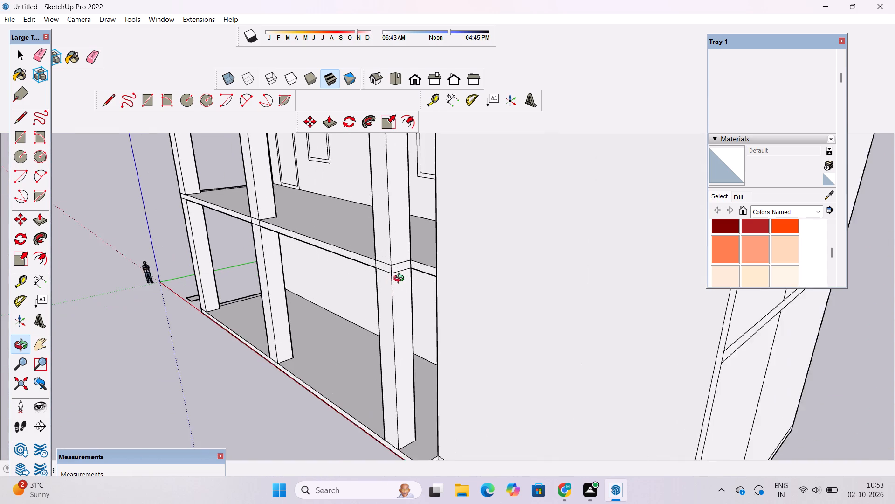
scroll(401, 280, up, 2)
shift+drag(401, 280, 406, 338)
scroll(406, 334, up, 6)
shift+drag(406, 332, 367, 331)
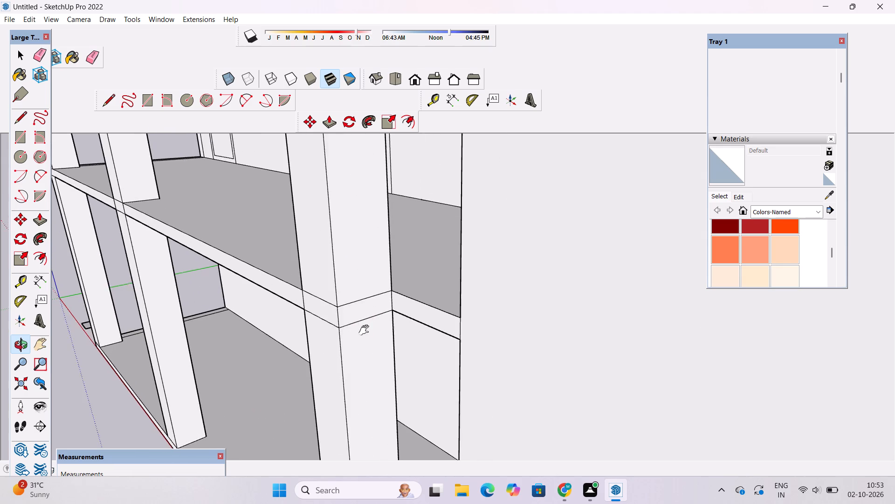
scroll(366, 330, down, 6)
drag(345, 346, 399, 336)
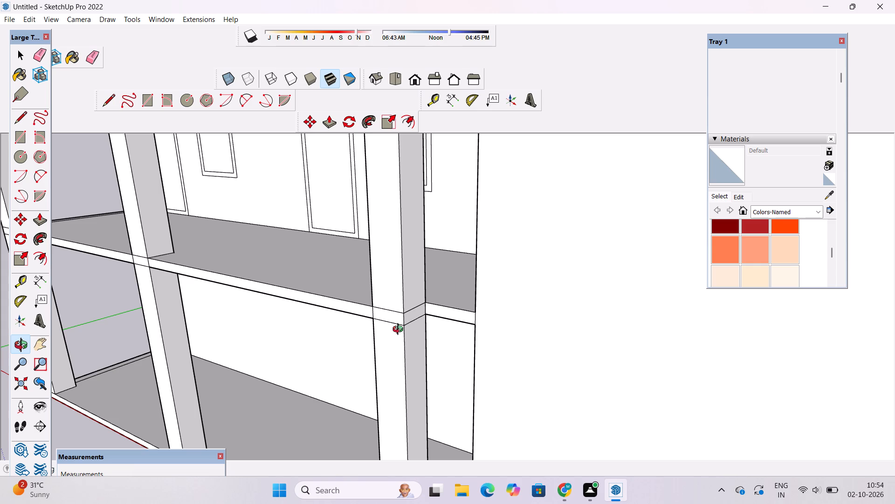
scroll(412, 343, down, 8)
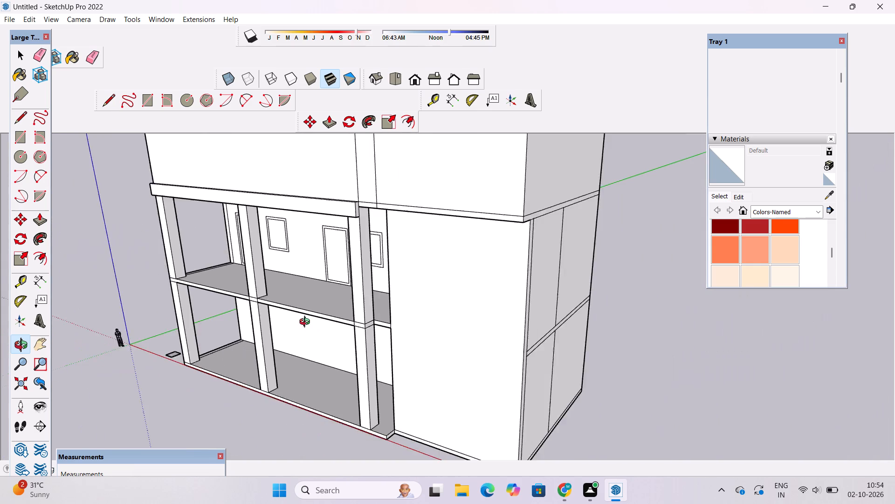
scroll(307, 323, down, 6)
drag(294, 335, 377, 293)
scroll(381, 288, up, 7)
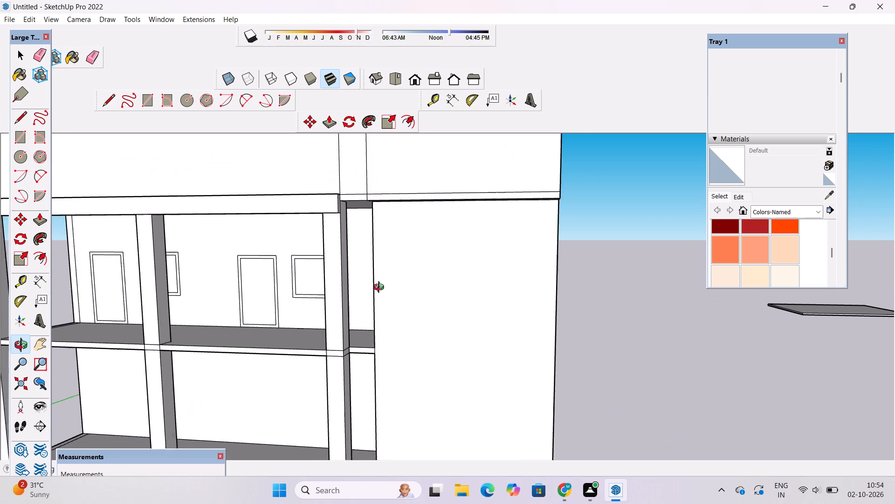
scroll(381, 288, up, 1)
scroll(381, 288, down, 8)
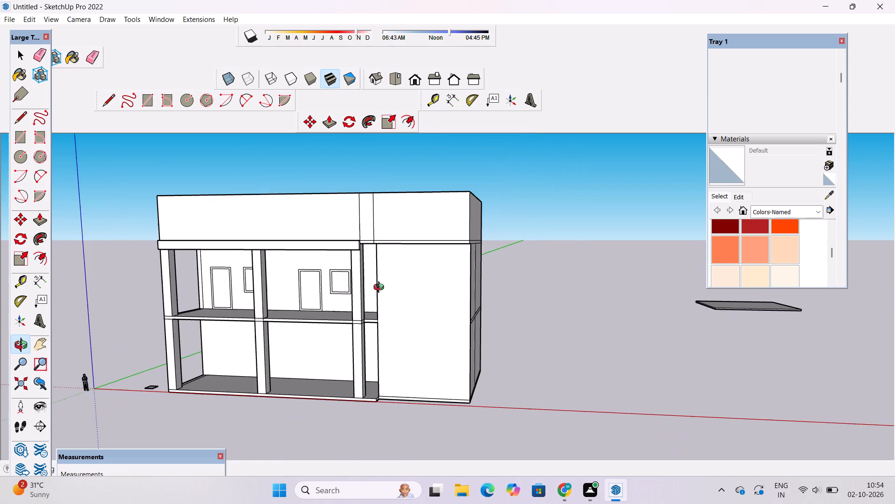
drag(202, 350, 327, 395)
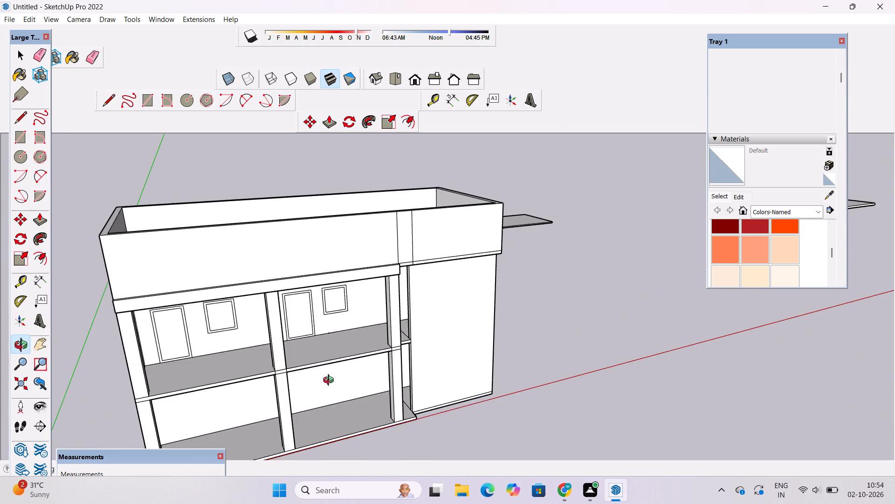
scroll(330, 381, down, 4)
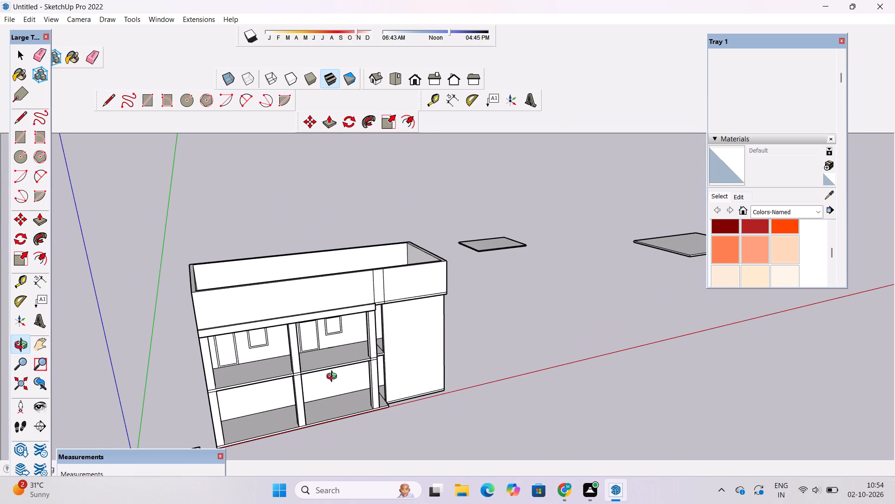
scroll(334, 378, down, 1)
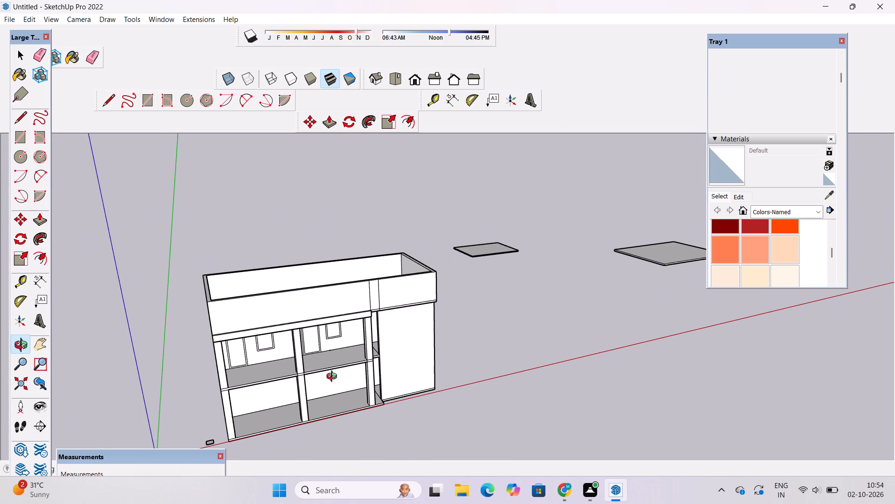
scroll(334, 378, up, 5)
scroll(334, 378, down, 2)
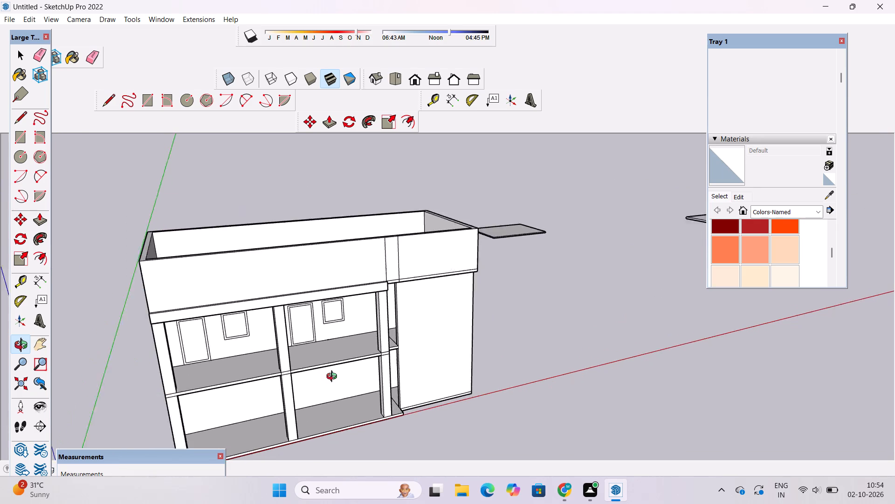
scroll(334, 378, down, 3)
shift+drag(337, 385, 333, 348)
shift+drag(340, 352, 328, 358)
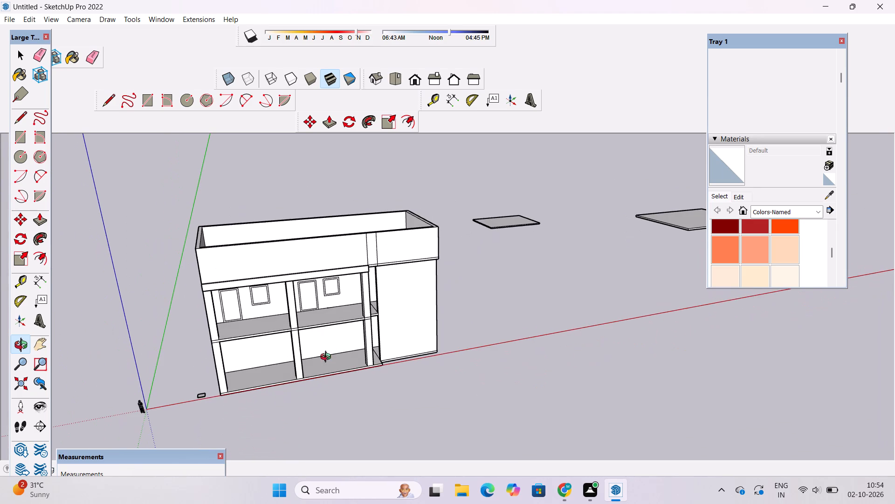
scroll(432, 309, up, 6)
scroll(432, 309, down, 7)
drag(440, 328, 368, 349)
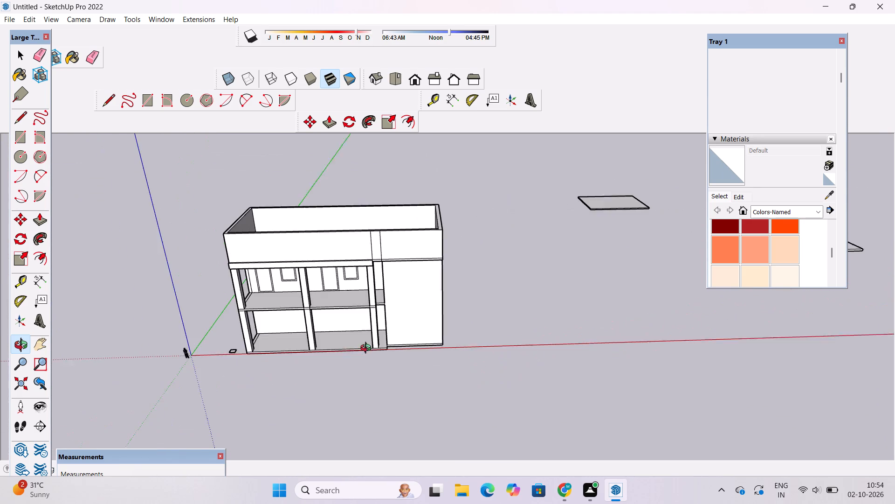
drag(368, 349, 366, 349)
scroll(360, 322, up, 2)
drag(365, 356, 363, 325)
shift+drag(363, 325, 420, 351)
scroll(324, 340, up, 1)
scroll(324, 340, down, 3)
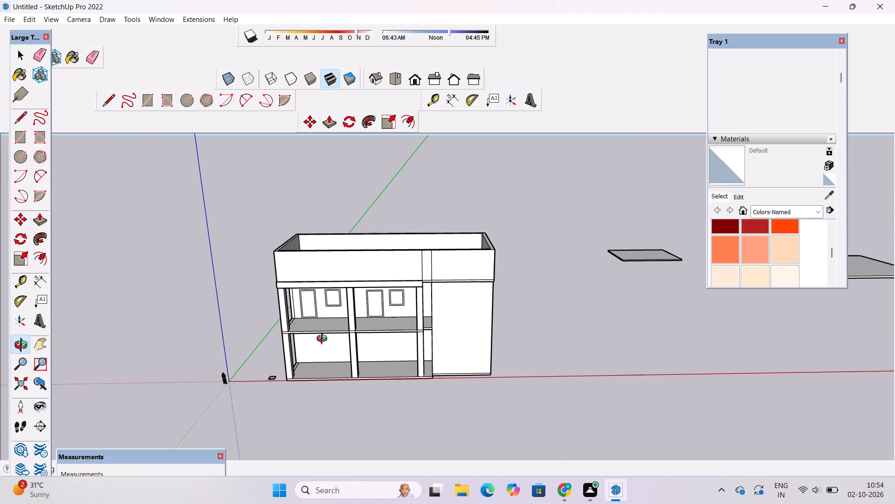
Push/Pull the narrow floor strip along the upper storey's open side edge up 10' to form a low wall.
scroll(315, 332, up, 4)
drag(315, 331, 332, 373)
scroll(331, 350, up, 5)
drag(331, 350, 331, 378)
scroll(242, 354, up, 3)
drag(138, 367, 372, 317)
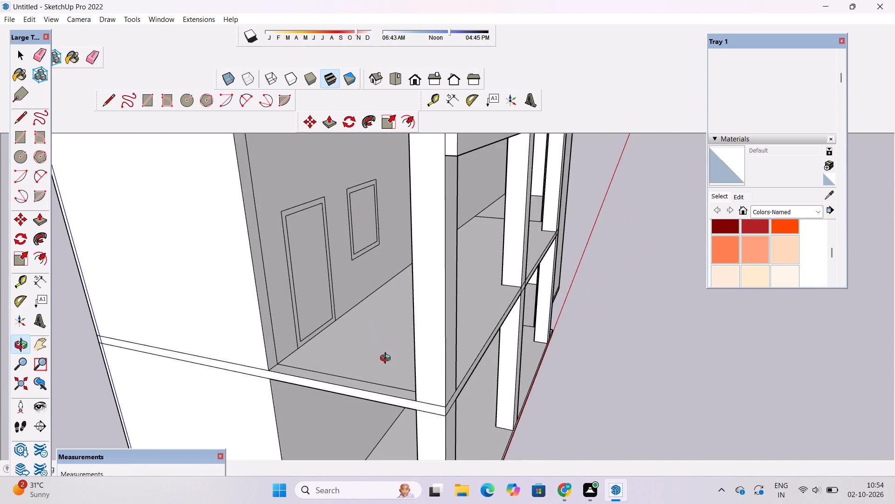
drag(389, 363, 408, 367)
drag(432, 366, 438, 364)
key(p)
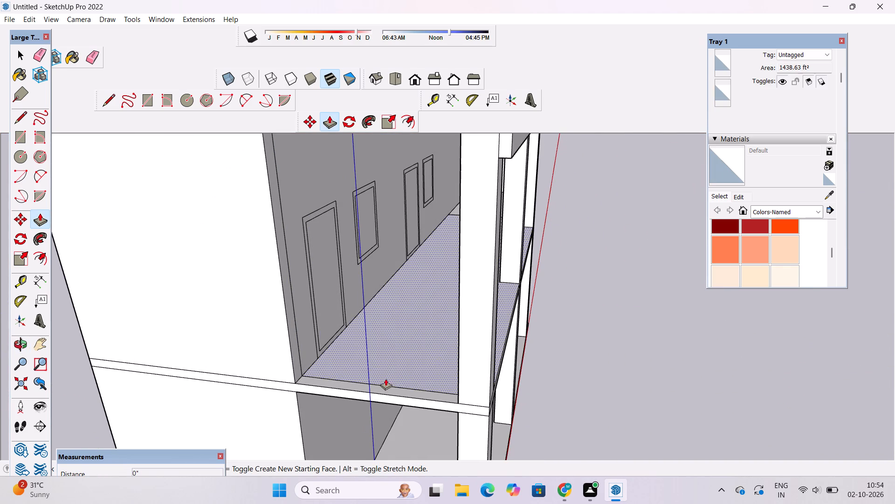
click(392, 388)
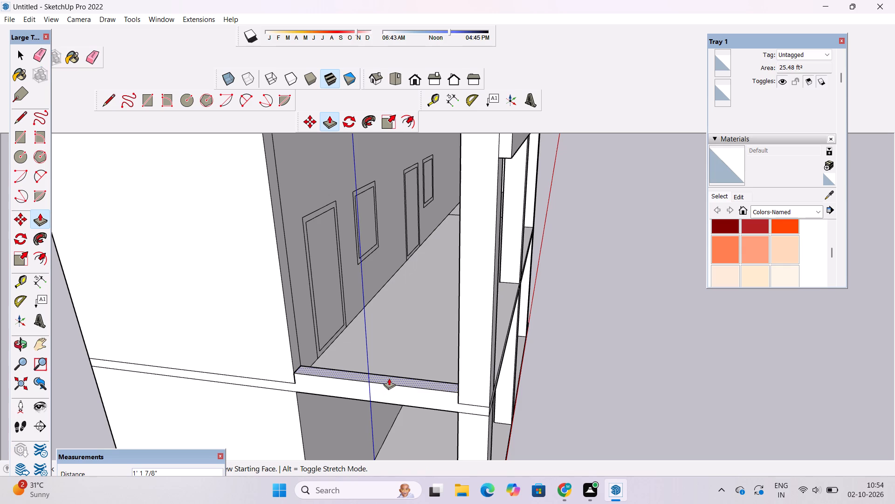
scroll(388, 378, down, 2)
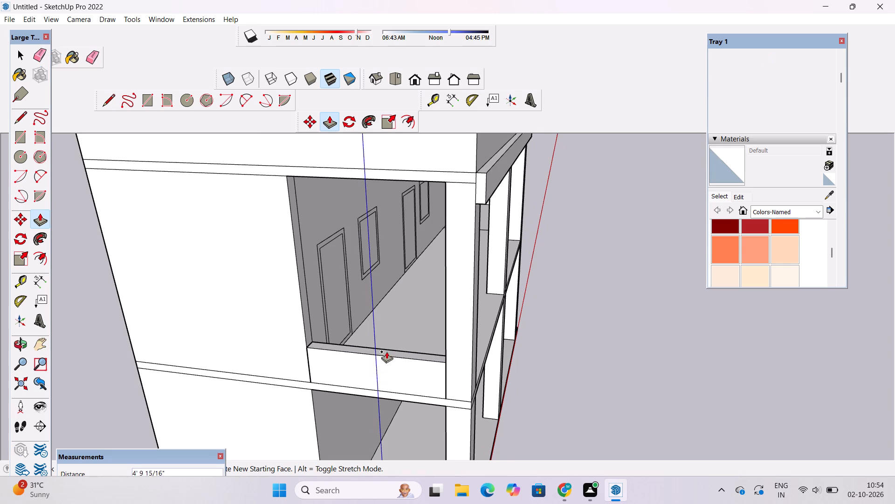
scroll(388, 346, down, 2)
scroll(388, 345, up, 1)
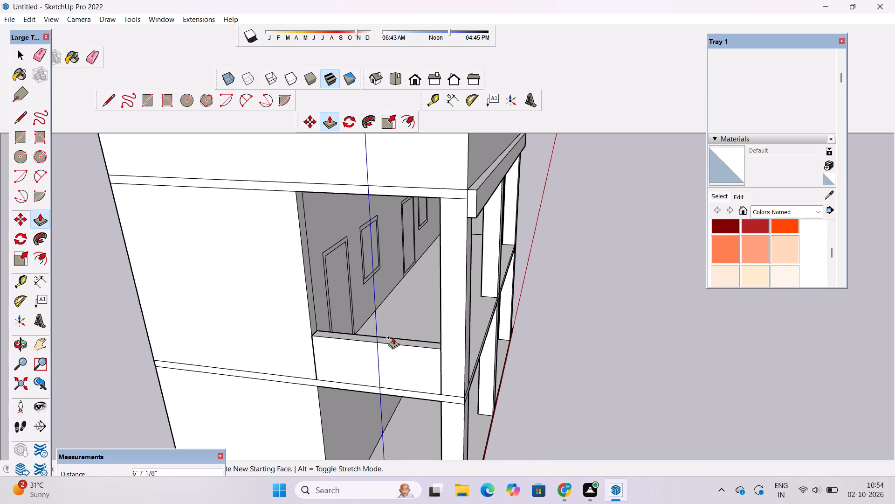
scroll(393, 335, up, 3)
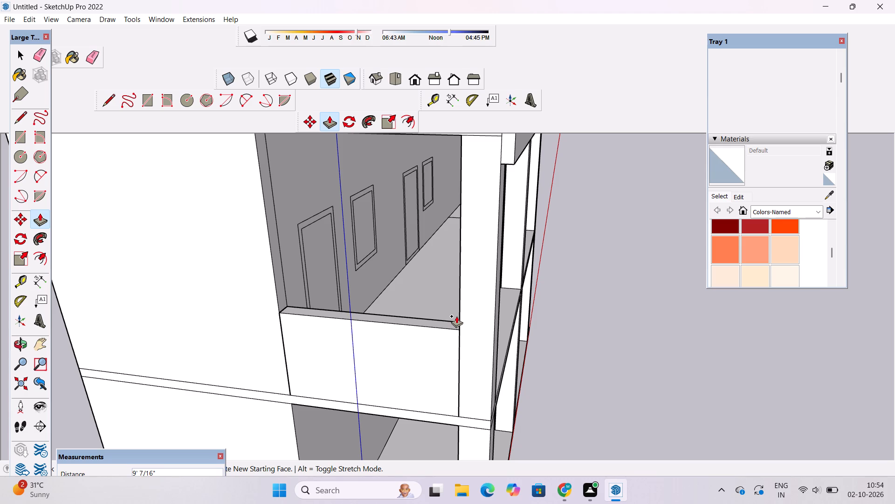
text(10')
key(Return)
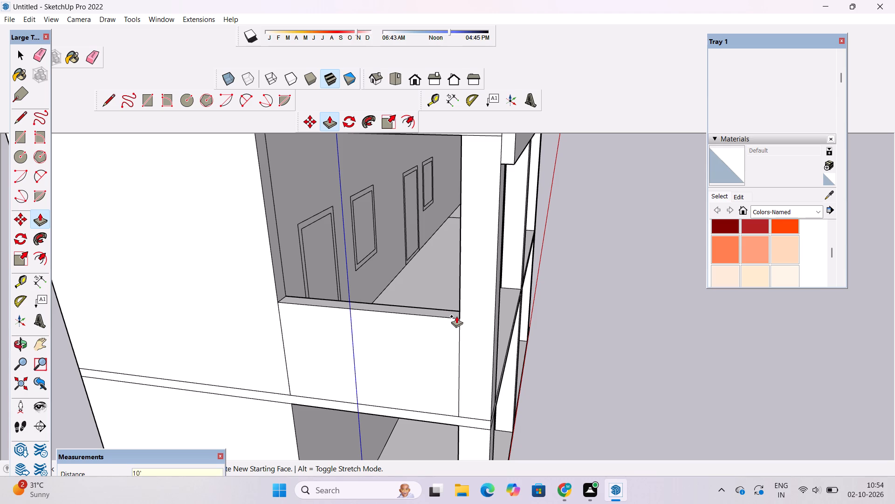
Lower the top face of the upper storey's low side wall by 1' with Push/Pull.
key(o)
scroll(554, 246, down, 5)
drag(617, 328, 400, 295)
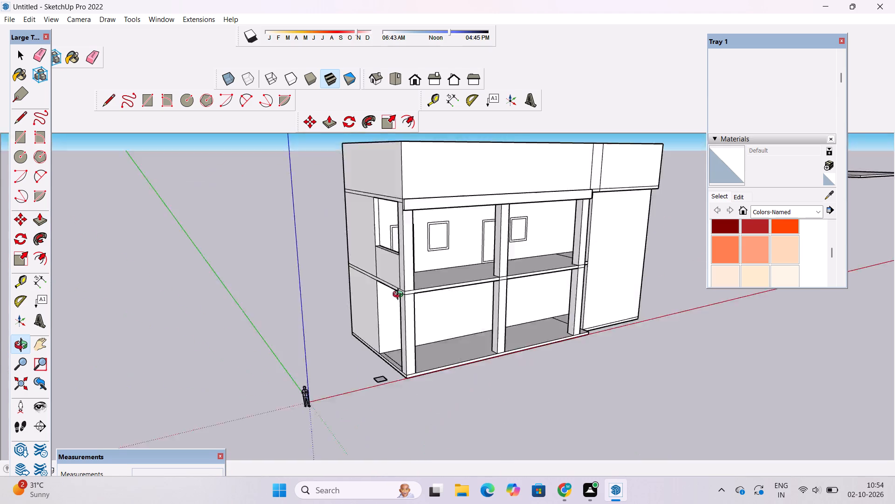
drag(400, 295, 374, 293)
scroll(422, 268, up, 3)
drag(489, 264, 375, 276)
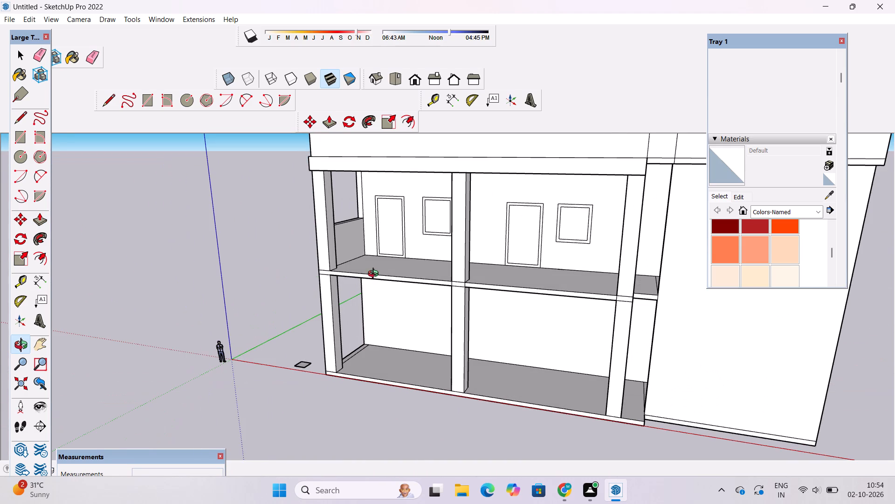
drag(406, 301, 424, 315)
scroll(342, 254, up, 3)
shift+drag(342, 254, 352, 268)
drag(352, 269, 351, 298)
scroll(362, 234, up, 3)
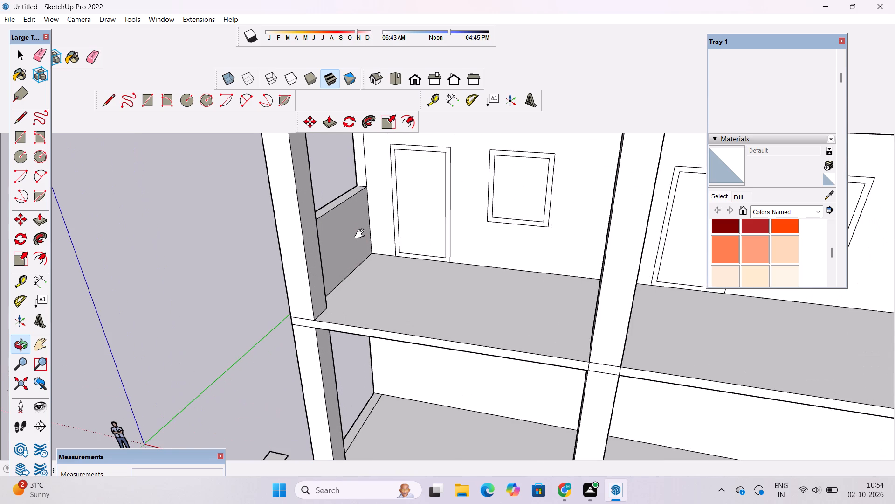
shift+drag(362, 234, 366, 267)
scroll(367, 280, up, 3)
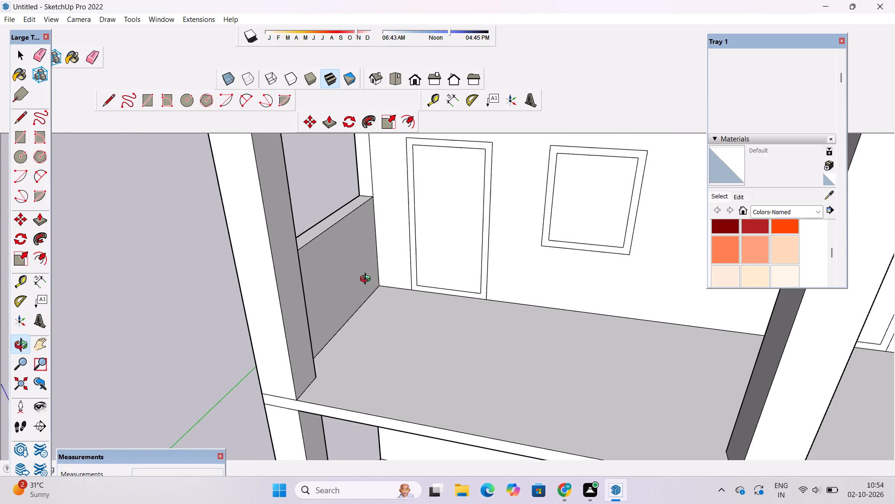
drag(367, 280, 359, 252)
shift+drag(358, 249, 367, 289)
drag(364, 275, 372, 298)
shift+drag(366, 293, 368, 280)
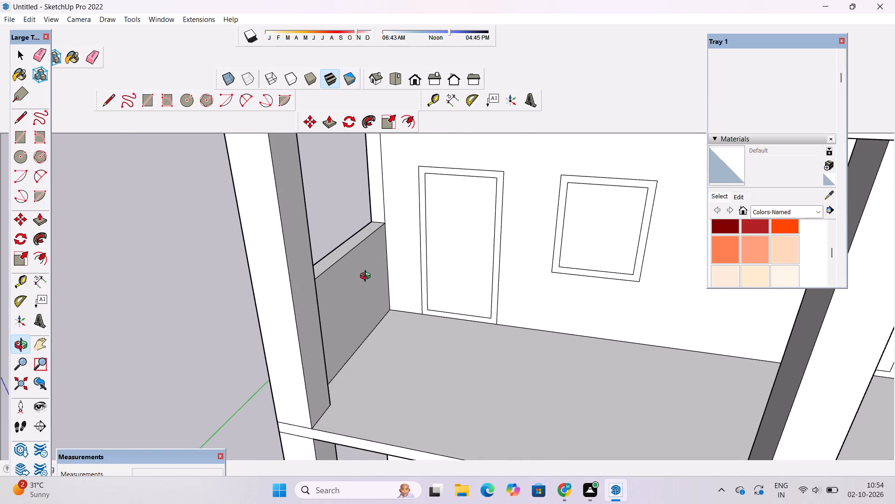
scroll(367, 277, down, 1)
click(367, 280)
scroll(366, 283, up, 2)
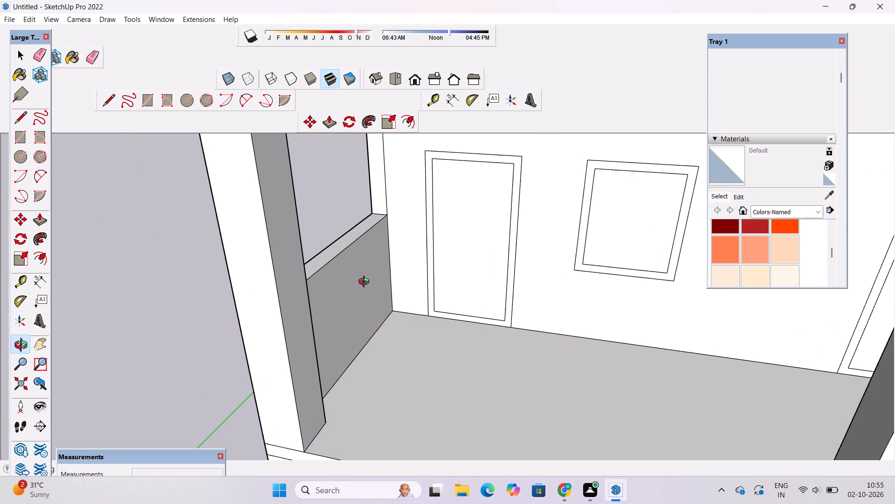
shift+click(366, 281)
shift+scroll(332, 255, up, 1)
shift+drag(332, 255, 340, 256)
key(space)
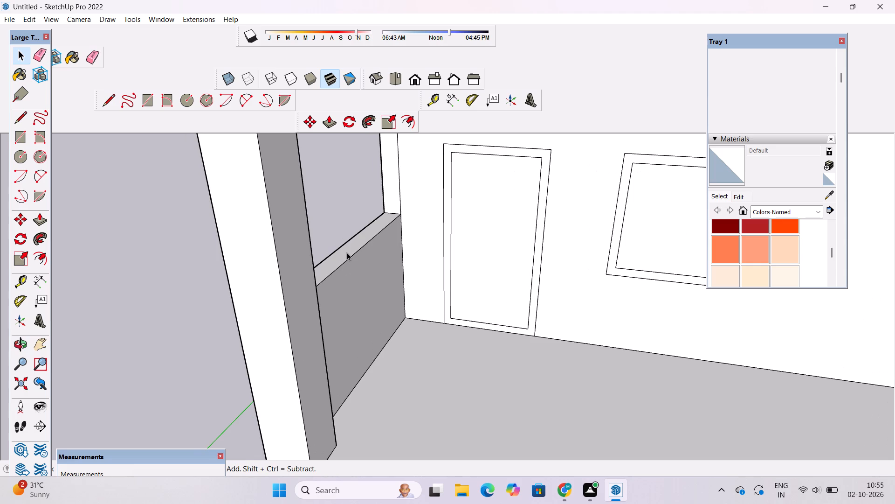
click(347, 252)
key(p)
click(347, 252)
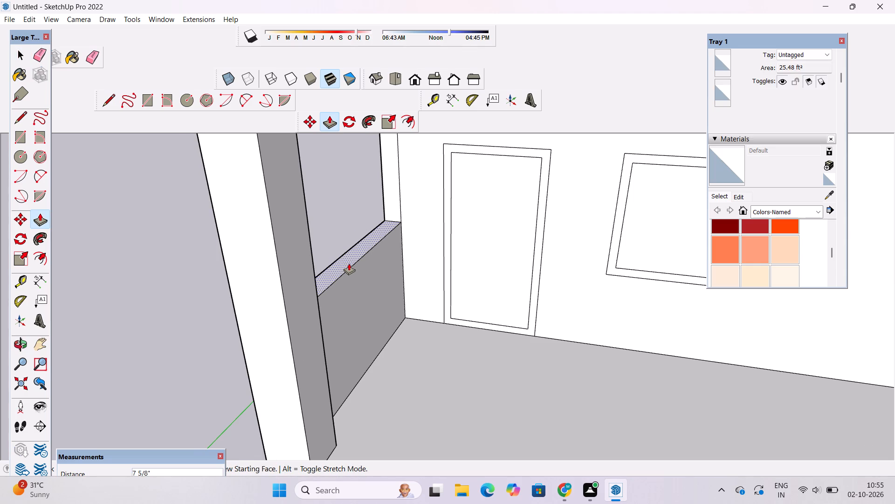
text(1')
key(Return)
Draw a line across the upper floor from the middle column to the corner column beside the low wall, parallel to the front edge.
key(o)
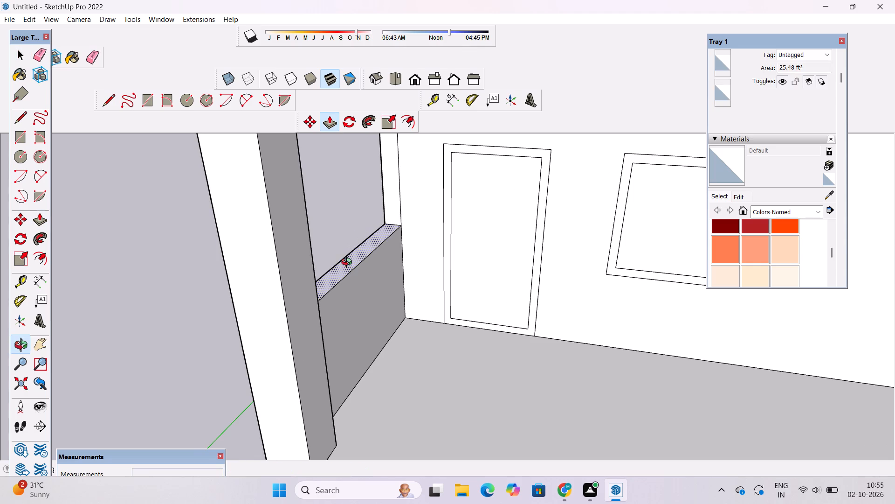
scroll(349, 263, down, 9)
drag(351, 320, 522, 354)
scroll(521, 321, up, 2)
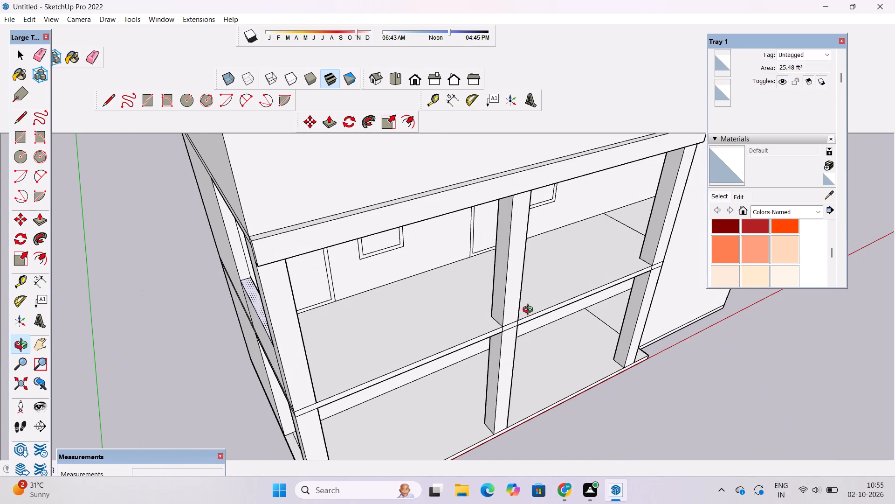
shift+drag(530, 310, 388, 317)
drag(413, 329, 401, 329)
shift+drag(375, 329, 479, 335)
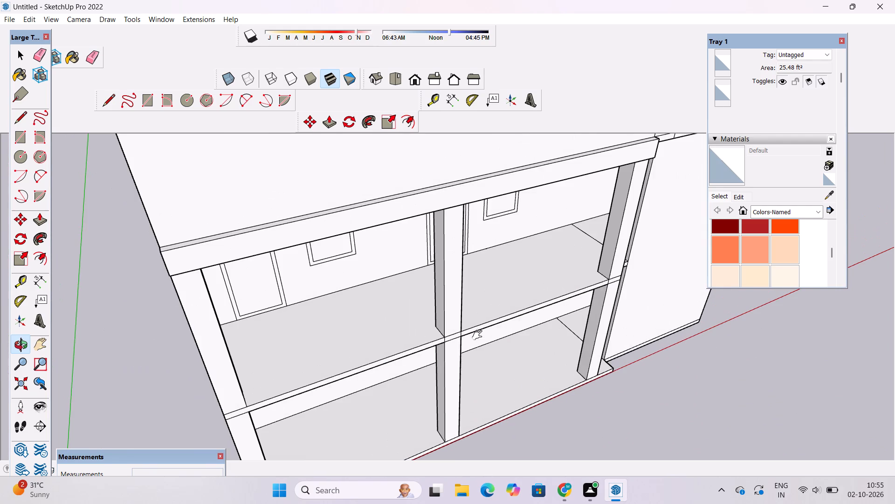
key(l)
scroll(515, 301, up, 3)
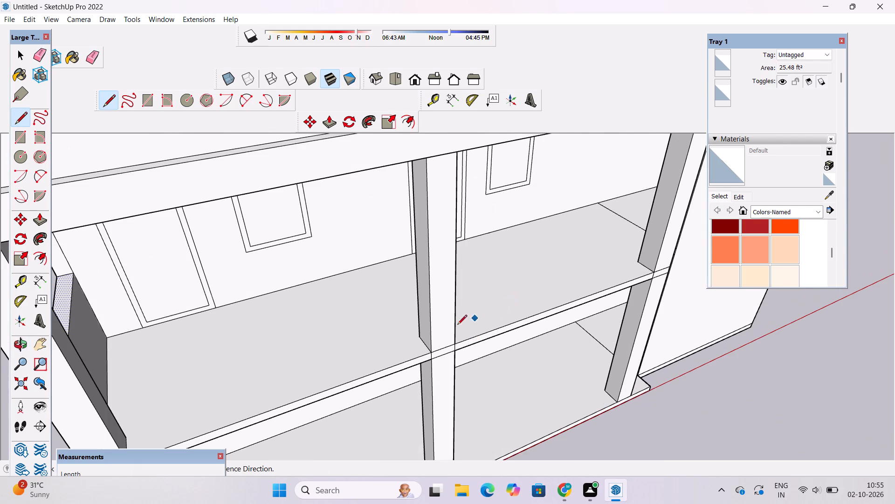
click(426, 346)
scroll(426, 346, down, 4)
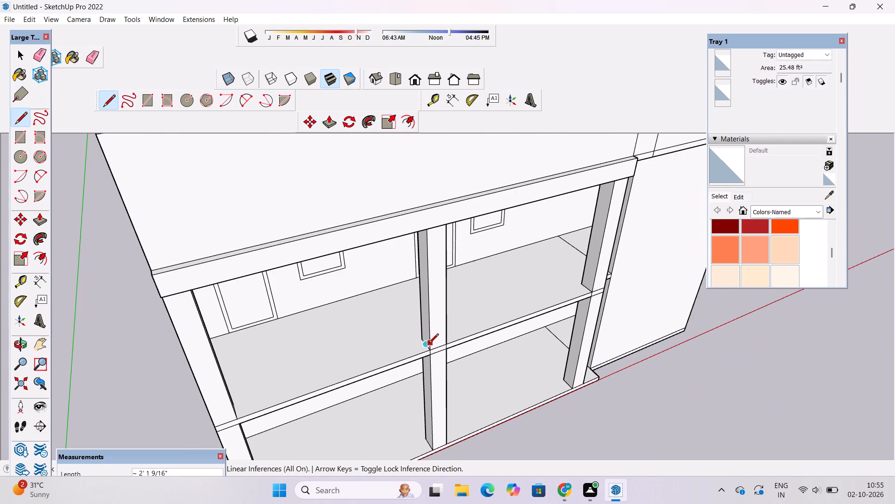
scroll(429, 344, up, 1)
scroll(429, 344, down, 2)
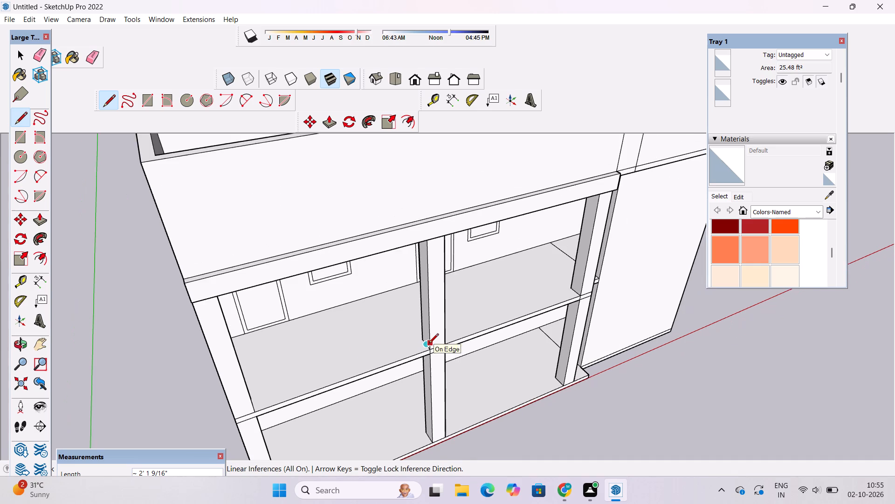
scroll(348, 358, up, 1)
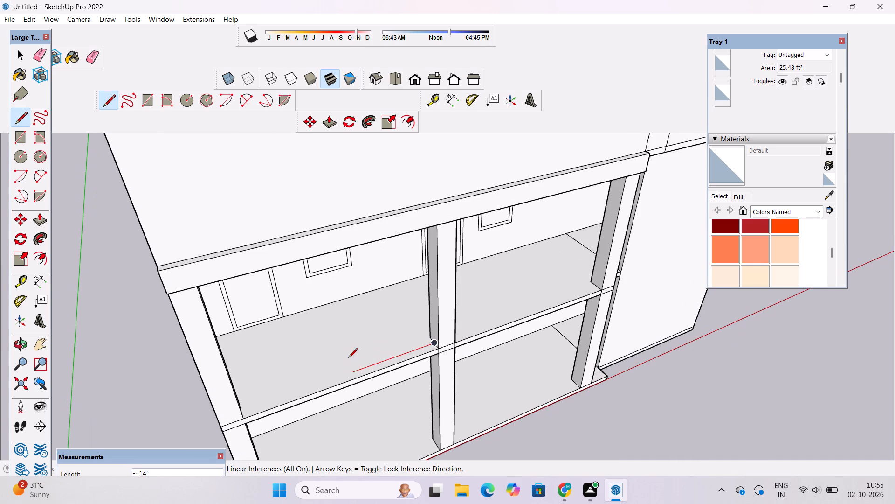
scroll(348, 358, up, 2)
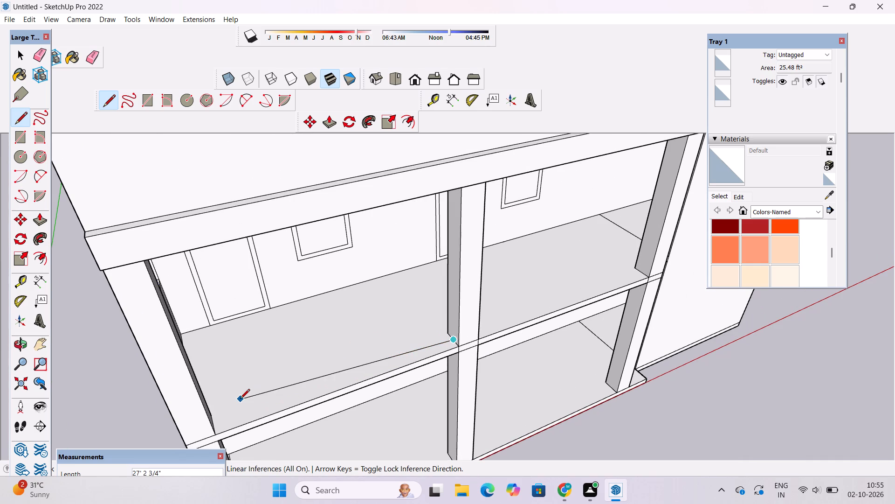
scroll(236, 416, up, 2)
scroll(238, 414, down, 5)
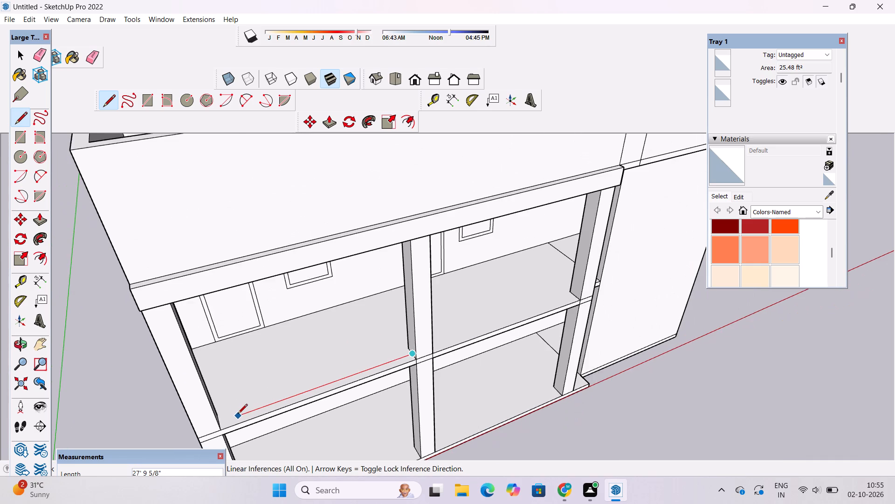
scroll(236, 423, up, 4)
scroll(236, 423, down, 10)
scroll(231, 423, up, 6)
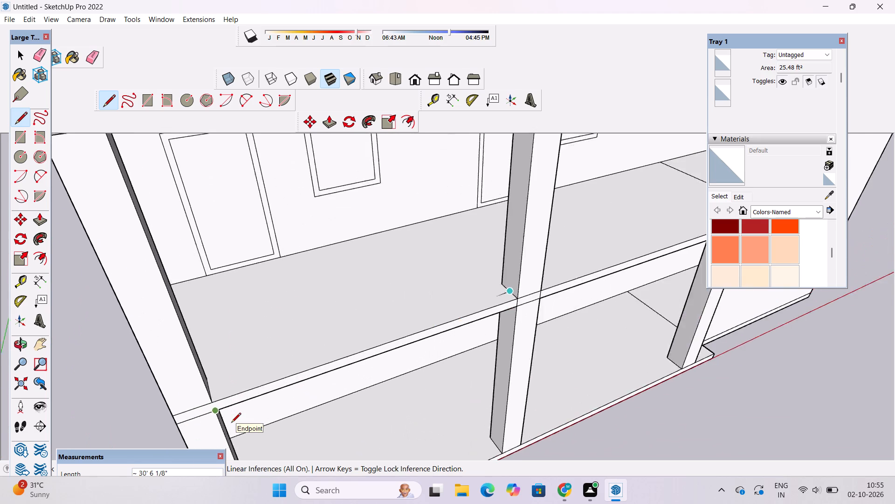
scroll(231, 423, up, 4)
scroll(262, 368, up, 1)
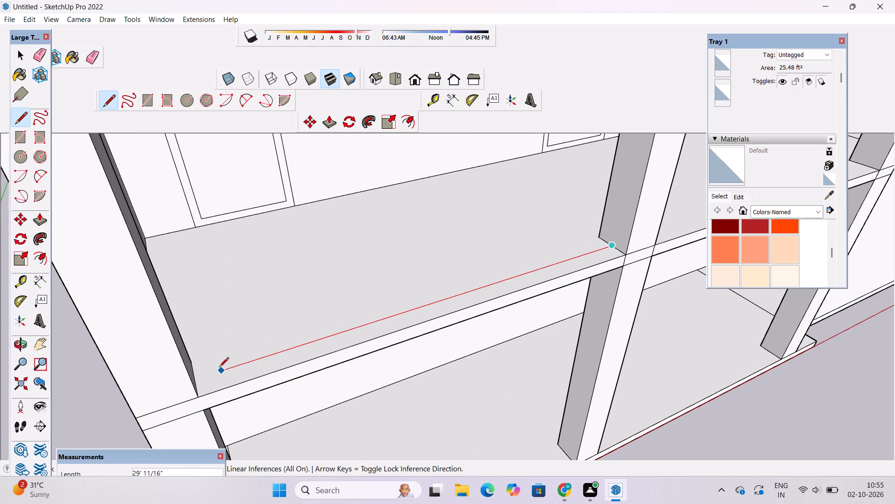
click(196, 378)
Draw a line about 31' 2" long across the upper floor's other bay, from the far corner column to the middle column, parallel to the front edge.
scroll(140, 378, down, 8)
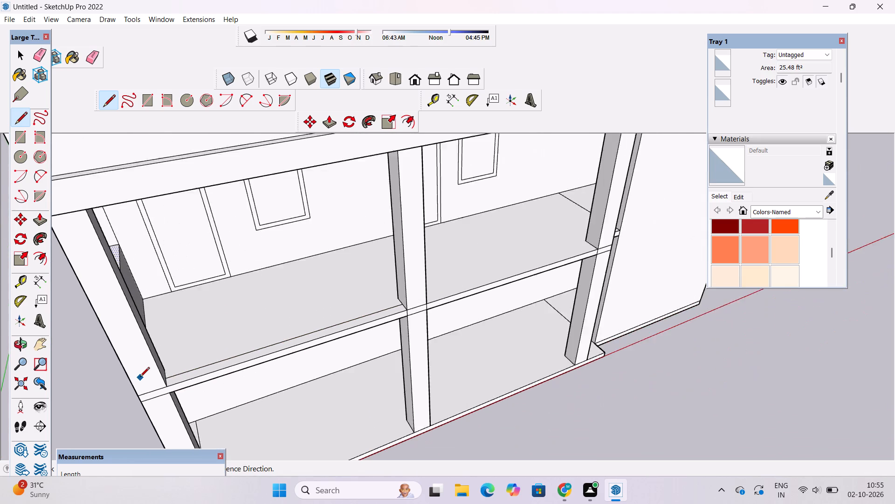
scroll(140, 378, down, 6)
scroll(528, 274, up, 4)
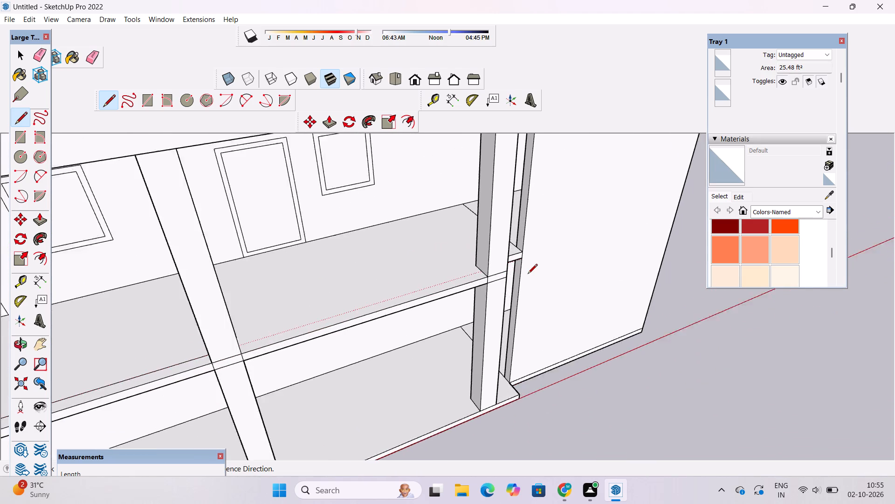
scroll(528, 274, up, 2)
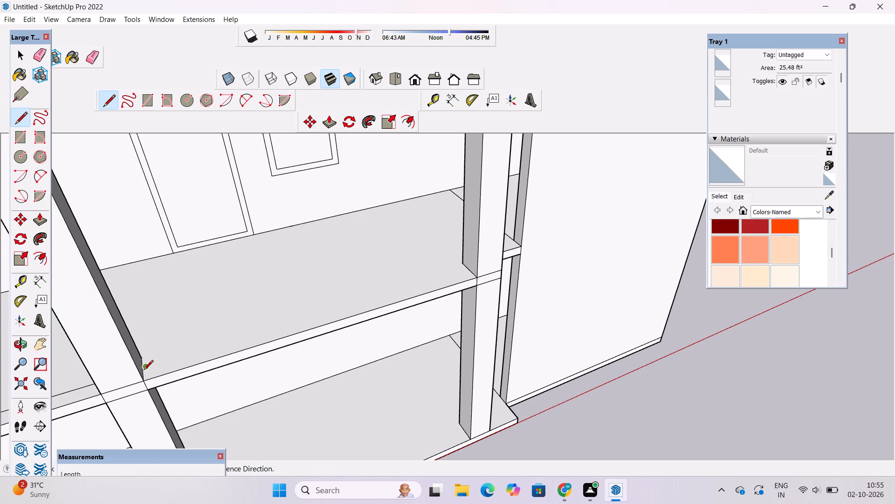
scroll(145, 368, up, 9)
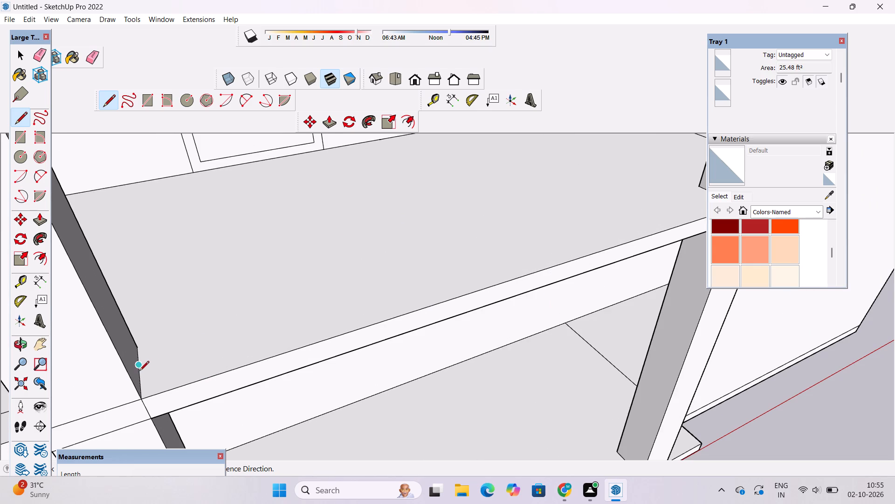
scroll(141, 377, down, 5)
scroll(223, 328, down, 4)
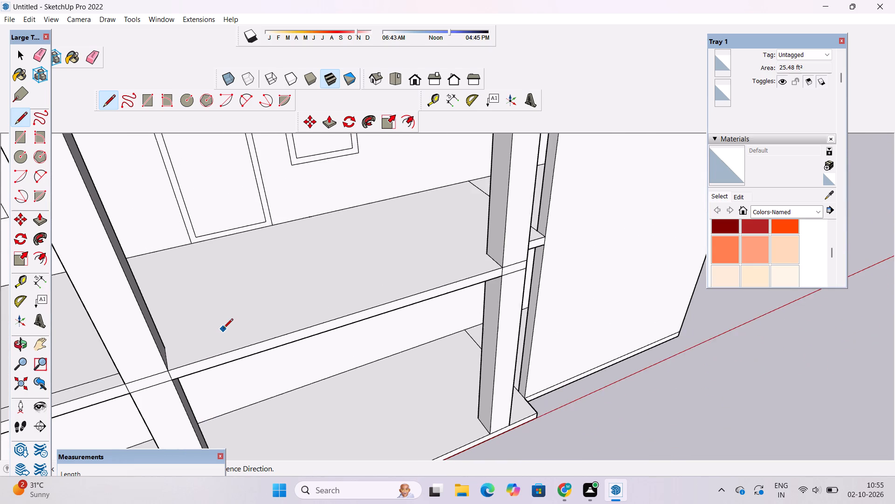
scroll(223, 329, down, 3)
scroll(260, 325, up, 2)
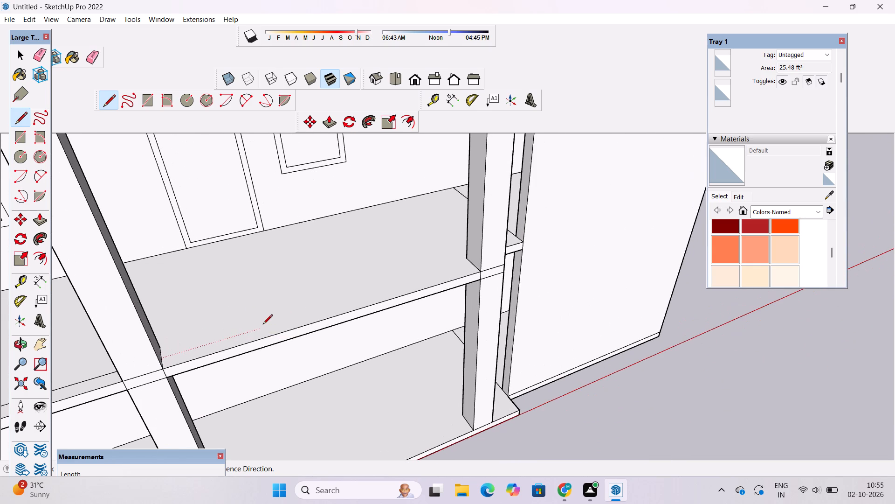
scroll(472, 265, up, 4)
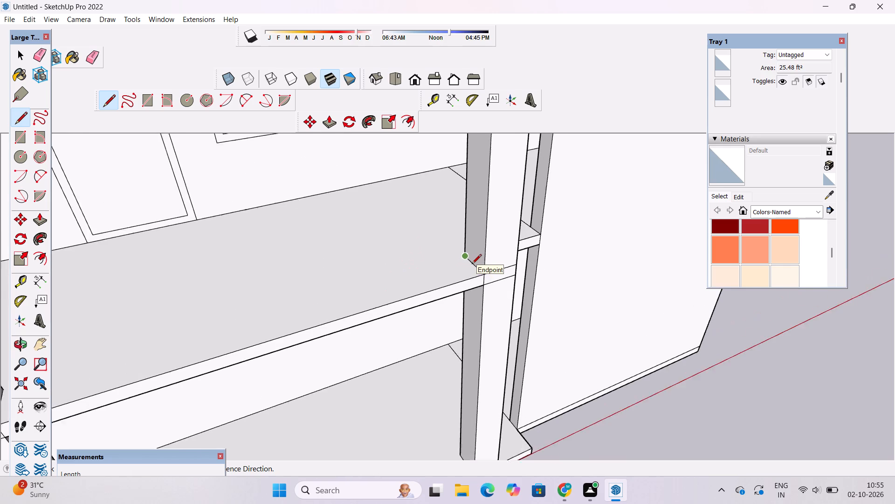
scroll(472, 265, up, 2)
click(474, 267)
scroll(474, 267, down, 6)
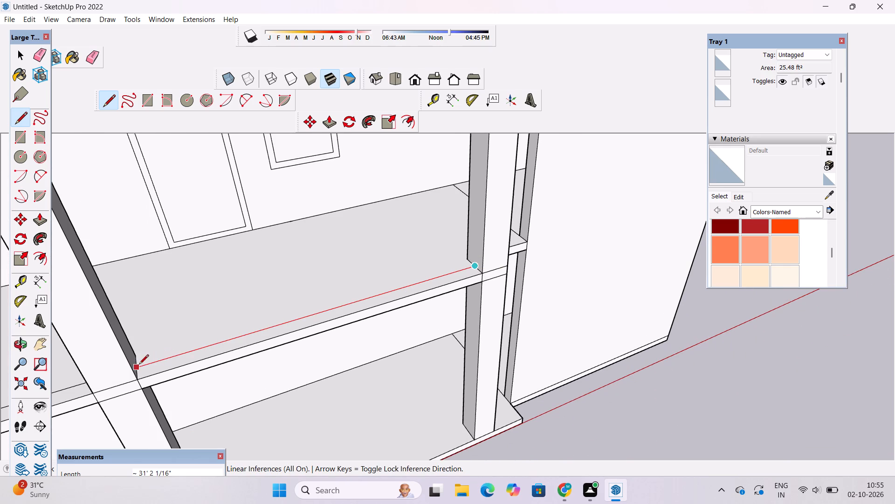
scroll(136, 367, up, 3)
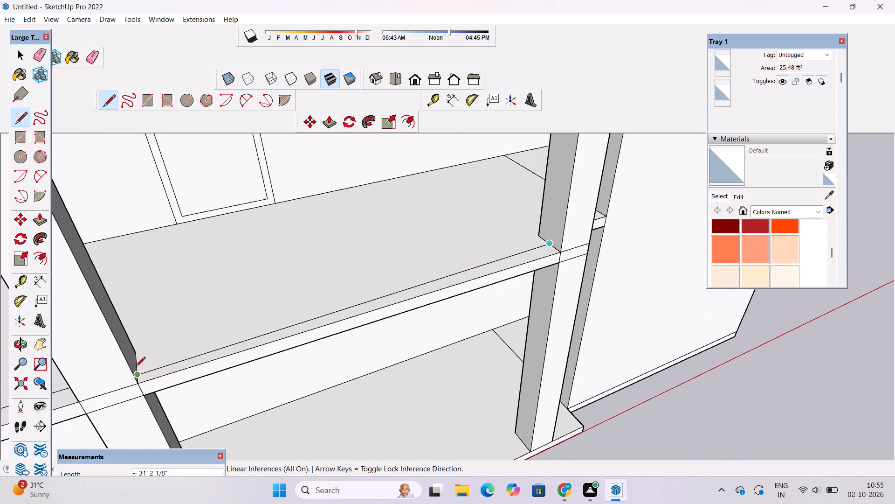
click(137, 366)
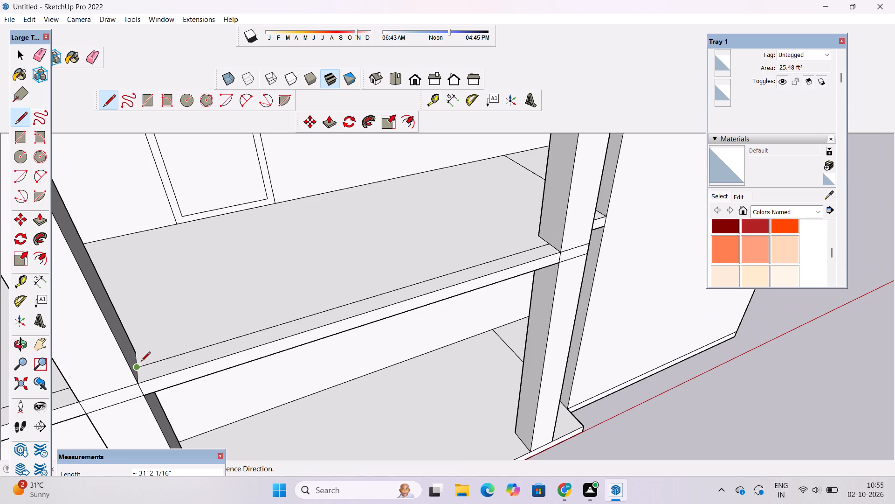
key(space)
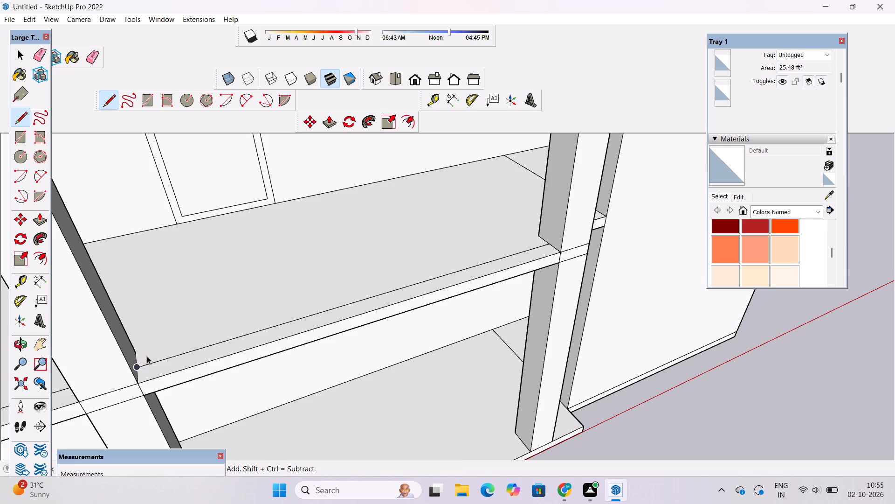
Push/Pull the upper floor's narrow front strip between the middle column and the low side wall up 7' to form a low wall.
text(o)
scroll(267, 327, down, 7)
drag(368, 315, 352, 306)
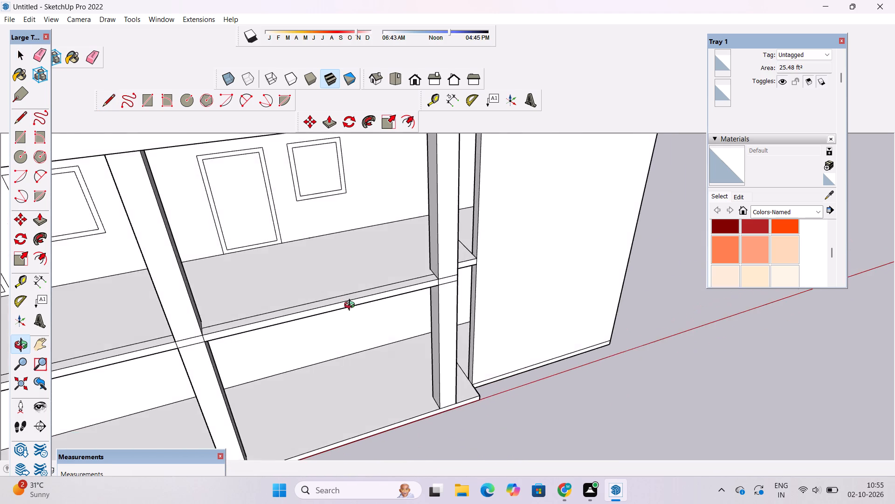
scroll(351, 306, down, 7)
drag(486, 328, 407, 321)
scroll(328, 308, up, 3)
scroll(304, 309, down, 2)
click(317, 281)
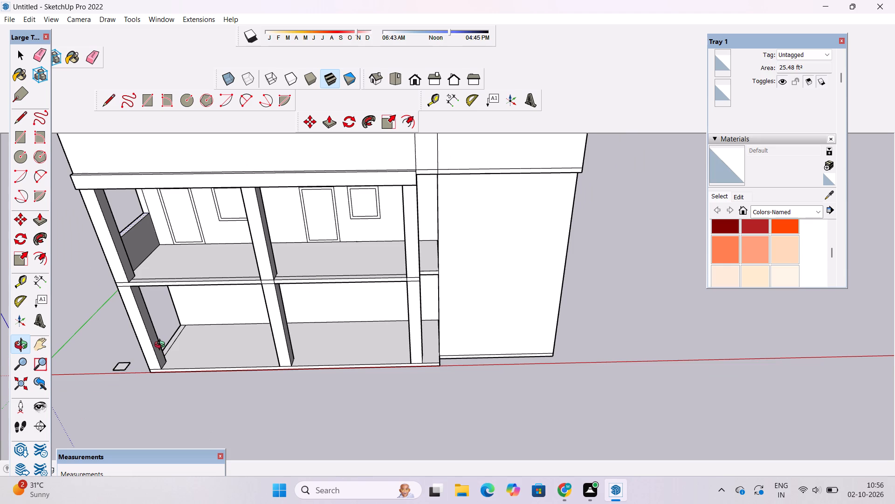
shift+drag(186, 278, 286, 296)
scroll(277, 306, up, 6)
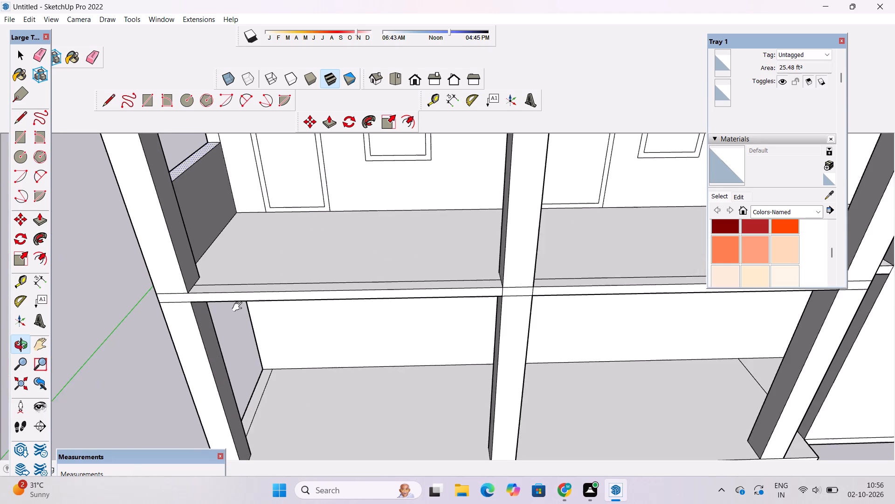
shift+drag(239, 307, 242, 325)
scroll(241, 325, up, 3)
shift+drag(239, 324, 207, 311)
scroll(206, 307, down, 8)
drag(236, 297, 247, 316)
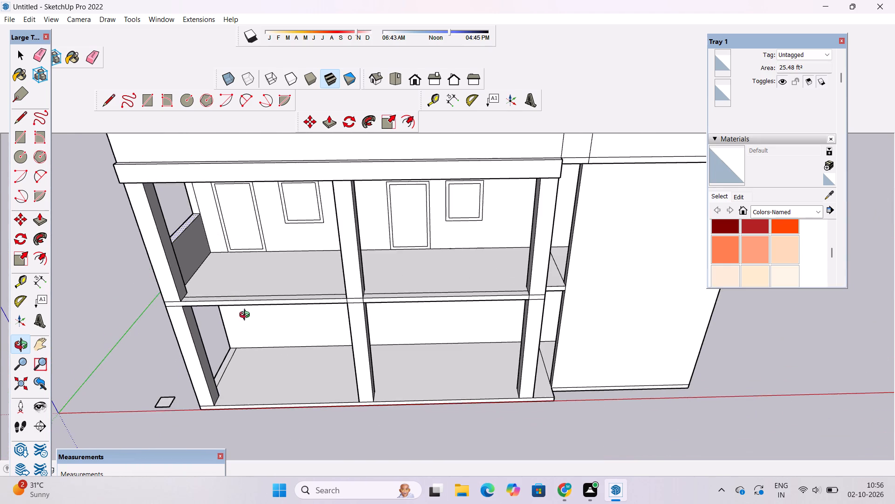
drag(247, 316, 250, 323)
scroll(250, 323, up, 3)
shift+drag(234, 323, 282, 320)
drag(283, 320, 310, 313)
scroll(317, 308, up, 3)
shift+drag(317, 308, 306, 314)
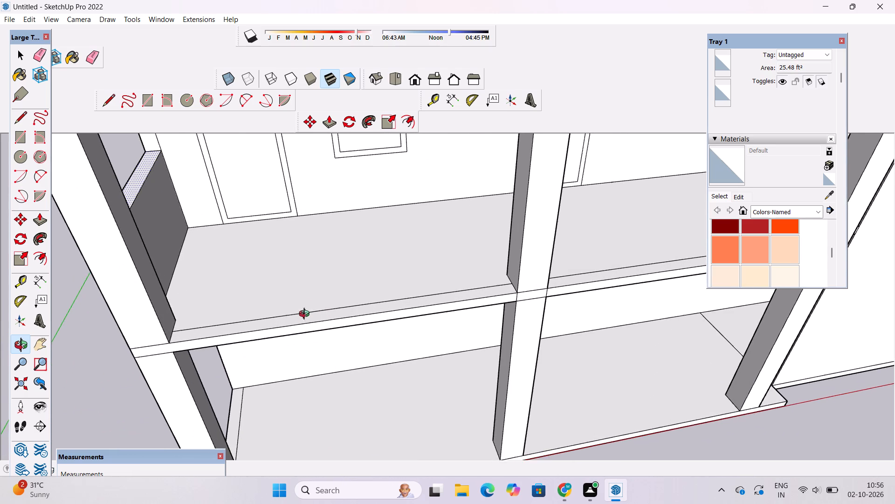
drag(304, 325, 297, 320)
scroll(286, 307, up, 2)
shift+drag(286, 307, 273, 321)
drag(272, 322, 268, 315)
key(p)
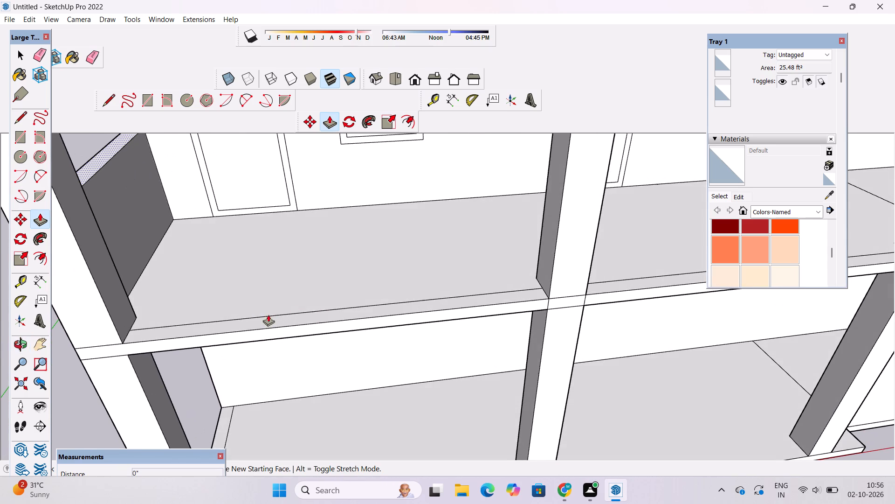
key(space)
click(298, 321)
key(p)
scroll(298, 321, down, 2)
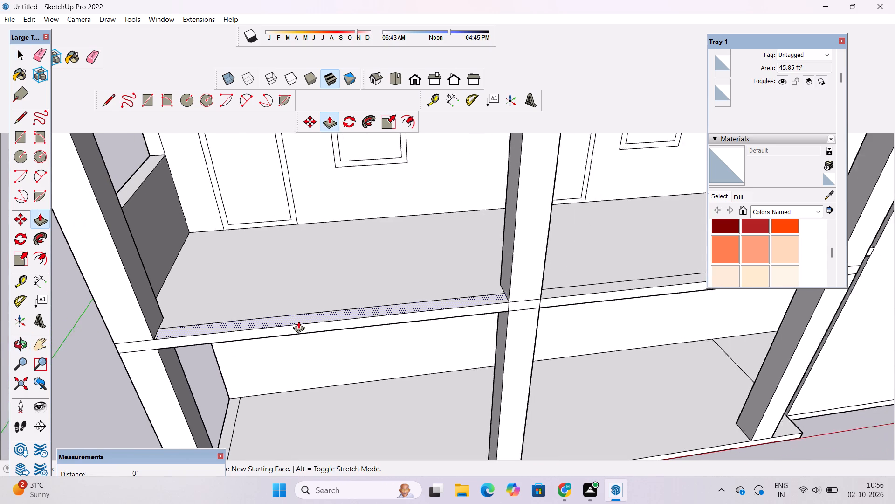
scroll(298, 321, down, 1)
click(298, 321)
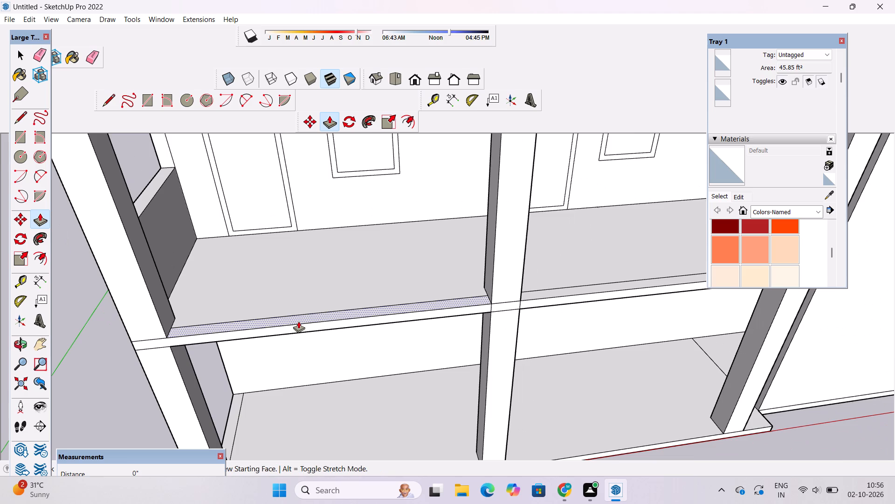
scroll(297, 306, down, 5)
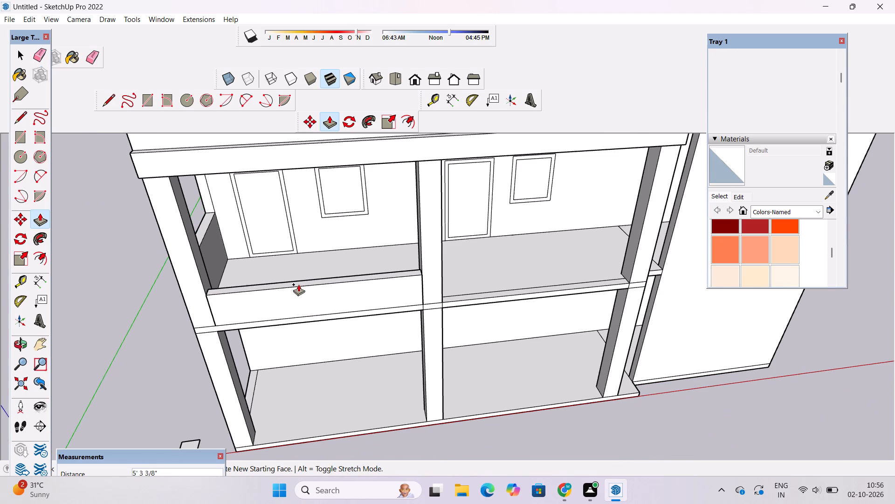
text(7')
key(Return)
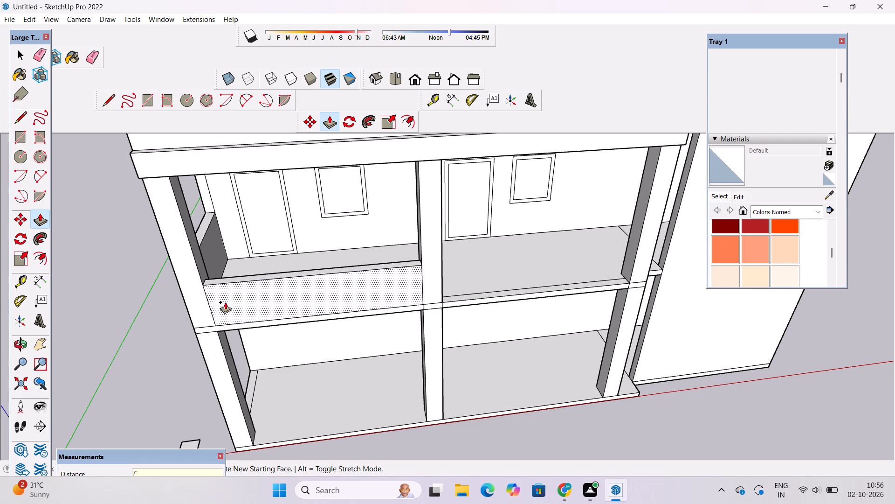
Push/Pull the front strip in the other upper bay up to match the top of the adjacent 7' low wall.
scroll(225, 302, down, 3)
scroll(413, 288, up, 4)
click(407, 307)
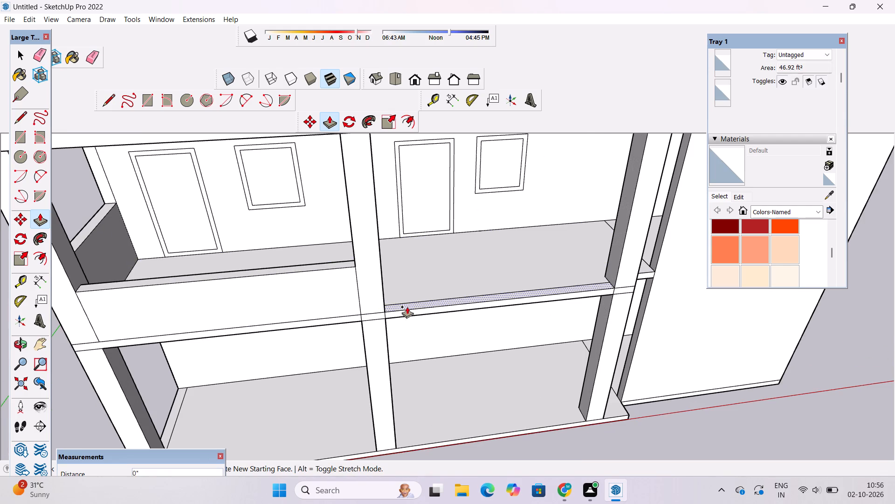
click(355, 267)
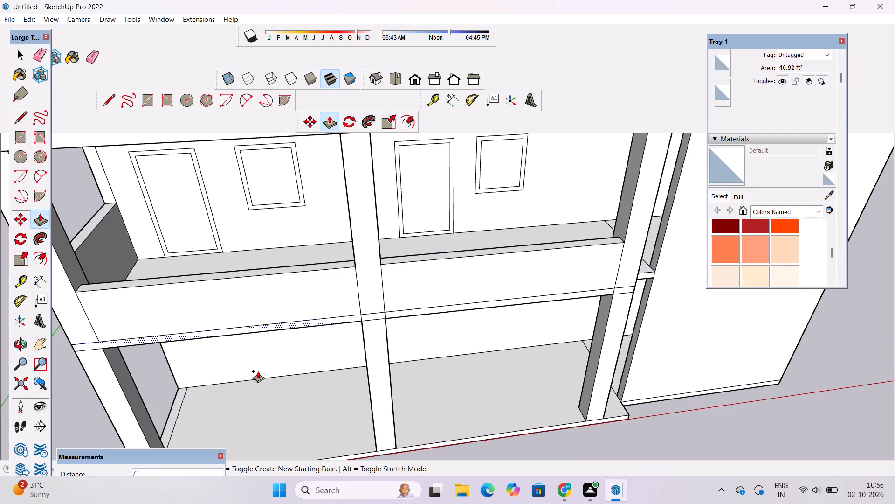
Examine the building's front from several angles and distances, checking the low front walls, columns, floor slabs and ground-storey back wall.
key(o)
scroll(256, 371, down, 7)
drag(317, 414, 294, 333)
scroll(294, 330, up, 2)
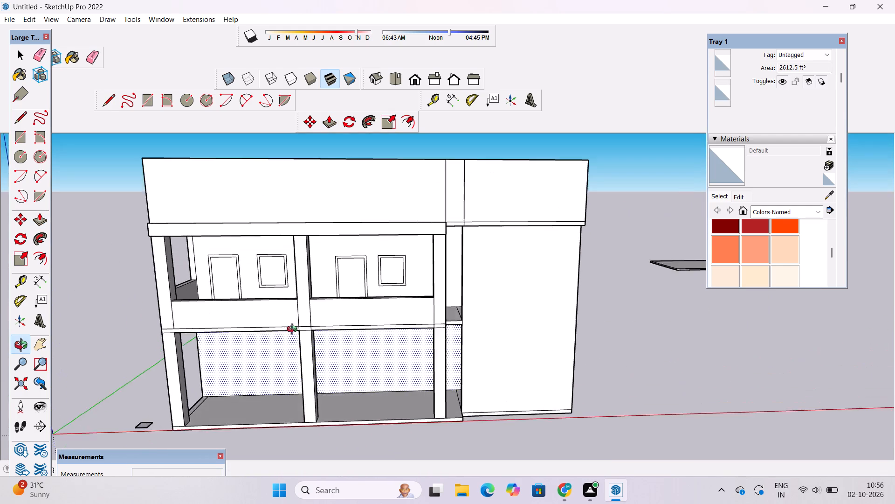
scroll(294, 330, up, 5)
scroll(269, 345, down, 4)
shift+drag(263, 368, 321, 302)
scroll(321, 302, down, 3)
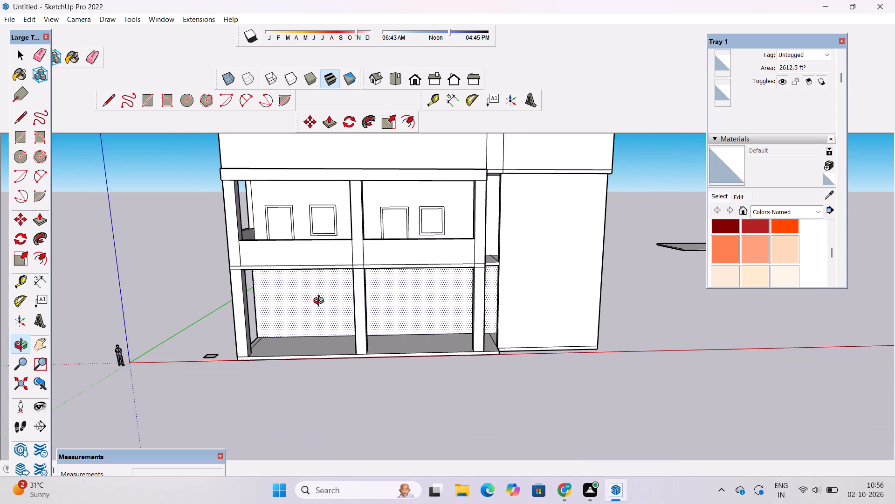
drag(321, 302, 331, 368)
scroll(246, 356, up, 4)
shift+drag(282, 385, 270, 305)
scroll(216, 297, down, 3)
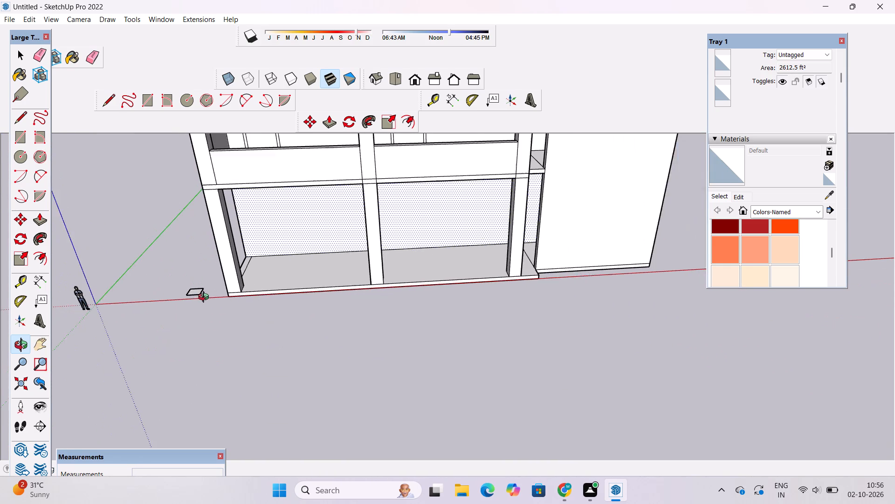
scroll(206, 298, down, 8)
drag(317, 357, 308, 271)
shift+drag(306, 263, 291, 306)
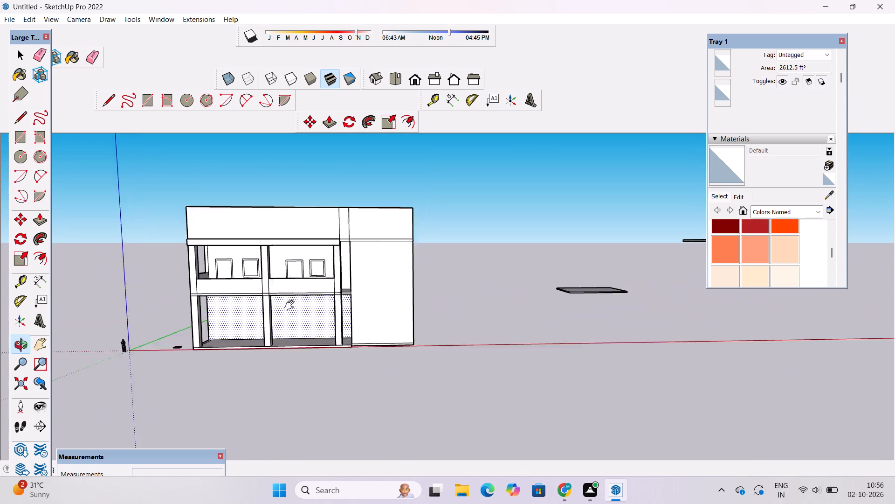
shift+drag(291, 306, 291, 312)
scroll(291, 313, up, 3)
drag(212, 325, 285, 343)
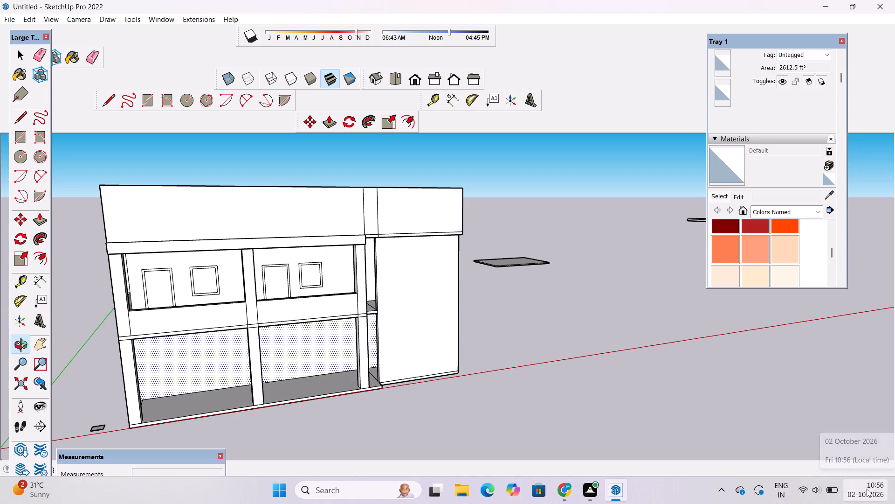
scroll(409, 411, down, 6)
drag(407, 417, 378, 440)
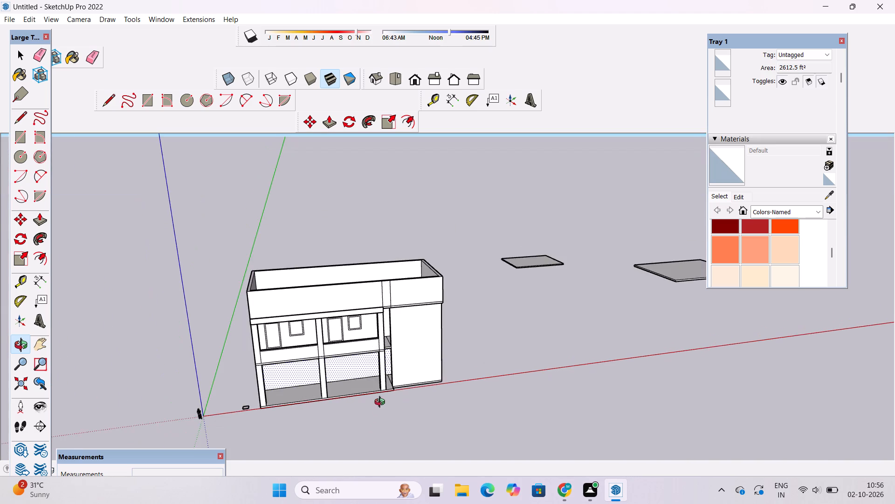
scroll(380, 390, up, 10)
drag(420, 412, 388, 392)
scroll(383, 391, down, 3)
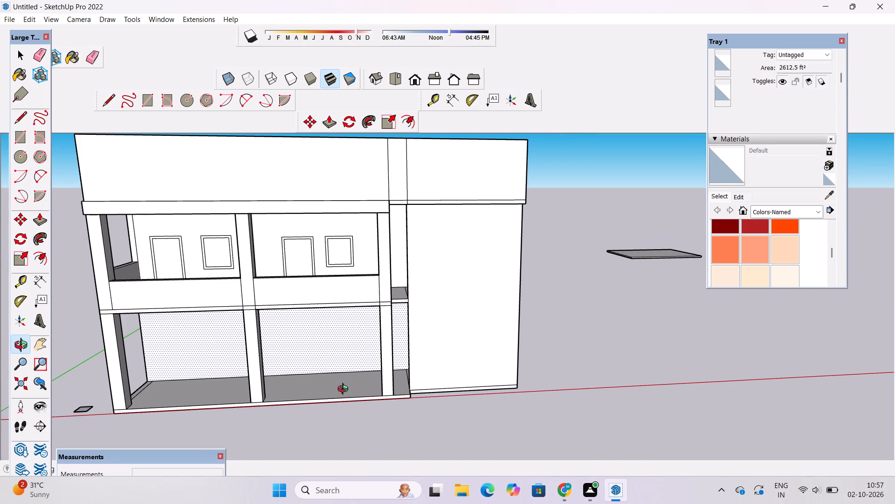
shift+drag(282, 399, 431, 358)
scroll(392, 329, up, 2)
shift+drag(392, 328, 399, 336)
shift+drag(414, 352, 417, 336)
shift+scroll(417, 336, down, 2)
drag(381, 342, 402, 352)
scroll(397, 349, up, 2)
drag(458, 357, 407, 325)
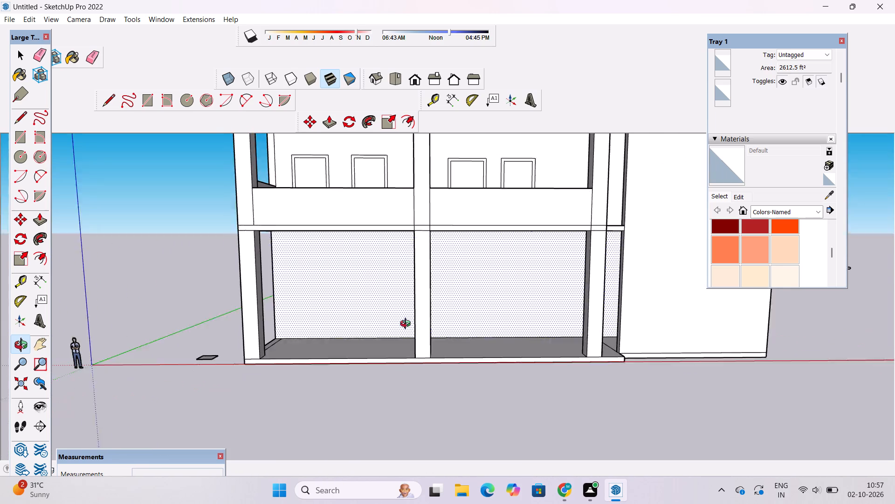
drag(407, 325, 406, 324)
shift+drag(342, 319, 391, 361)
shift+scroll(387, 364, down, 4)
drag(357, 382, 415, 399)
shift+drag(416, 395, 373, 361)
shift+scroll(358, 354, up, 3)
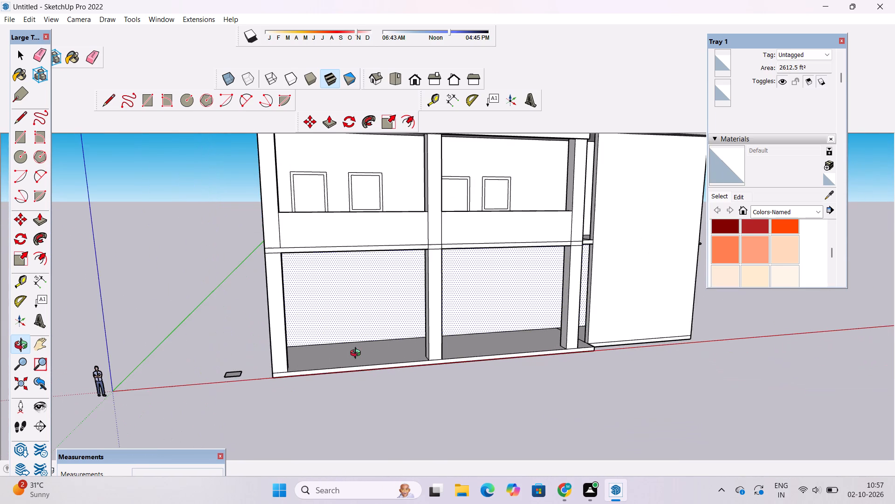
drag(363, 363, 351, 342)
shift+drag(351, 341, 343, 342)
key(space)
click(198, 409)
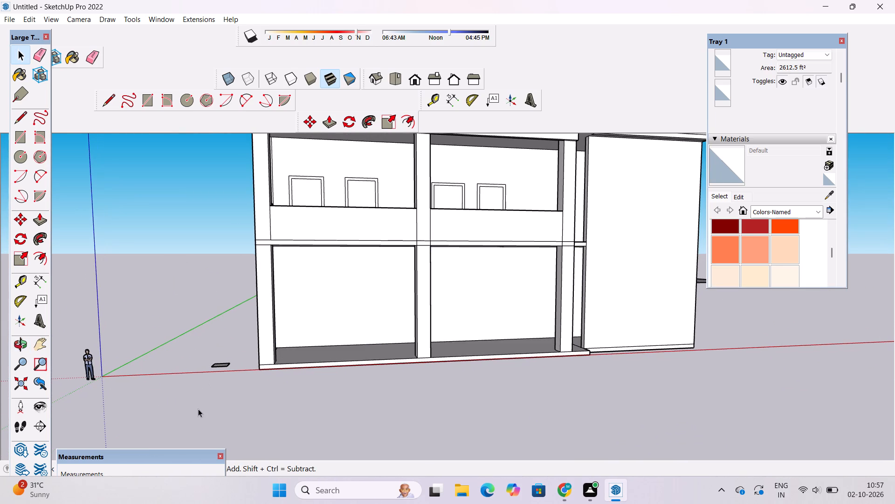
key(o)
scroll(248, 376, down, 4)
drag(248, 376, 278, 399)
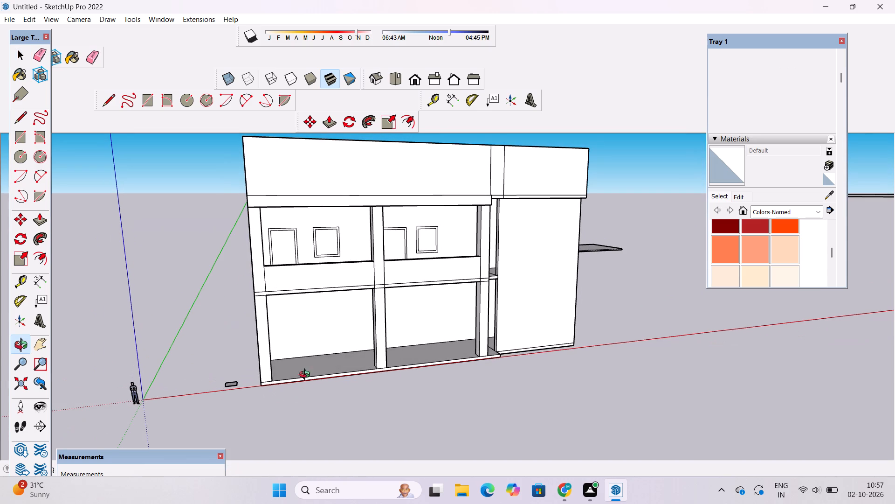
drag(414, 80, 414, 90)
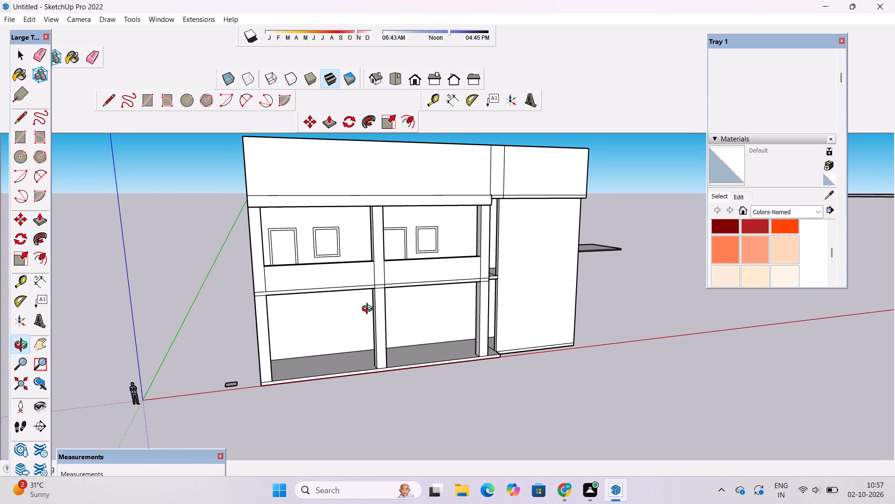
Draw a door rectangle about 10' 3" wide by 17' 10" high on the ground-storey back wall, rising from the floor in the bay beside the open side.
click(418, 79)
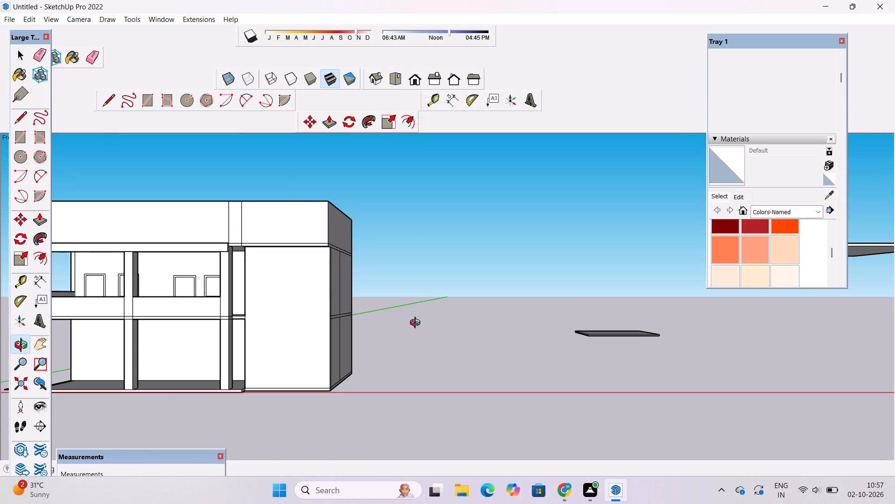
scroll(427, 333, down, 5)
shift+drag(286, 341, 447, 356)
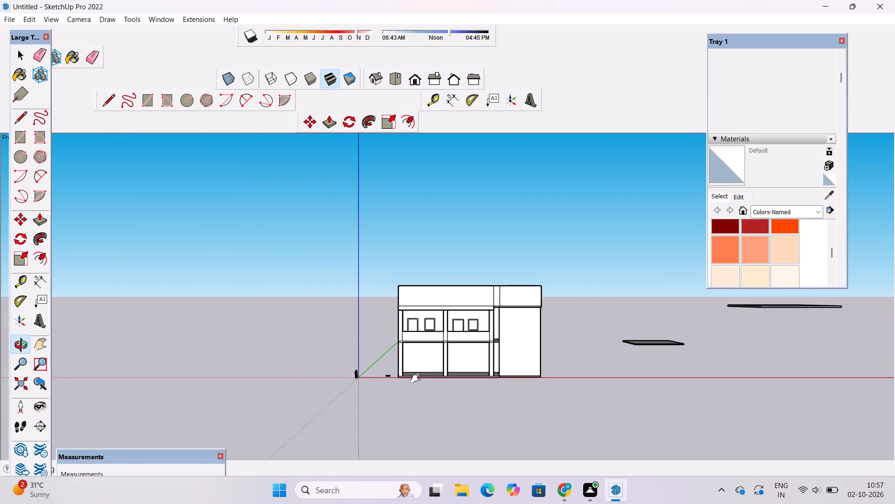
shift+scroll(418, 378, up, 8)
shift+drag(427, 353, 371, 377)
shift+scroll(364, 397, up, 7)
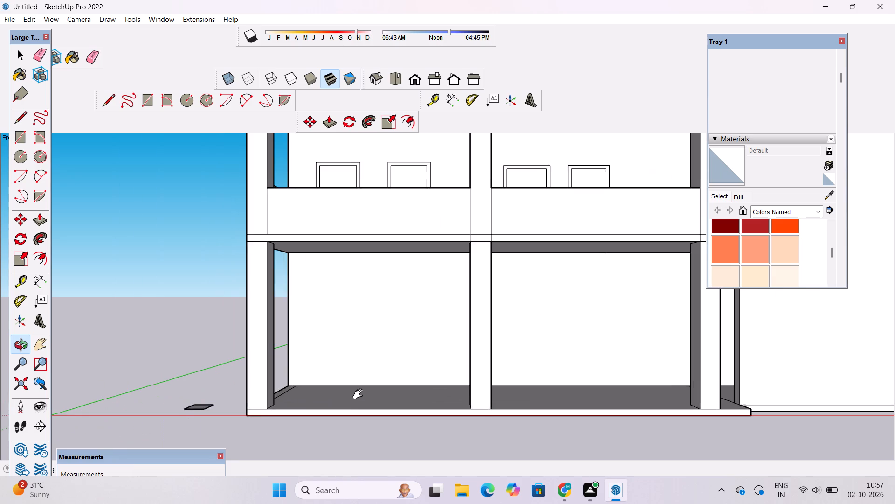
shift+drag(358, 392, 322, 389)
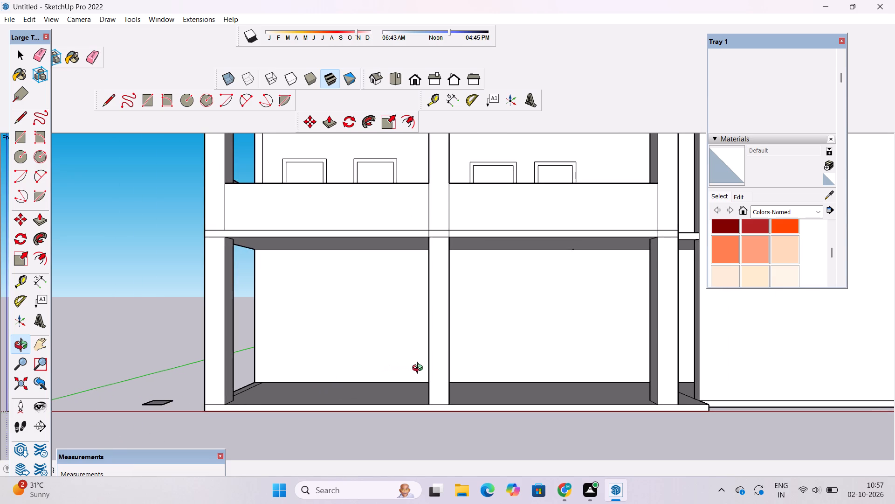
scroll(420, 369, down, 2)
scroll(242, 379, up, 3)
key(r)
scroll(271, 378, down, 4)
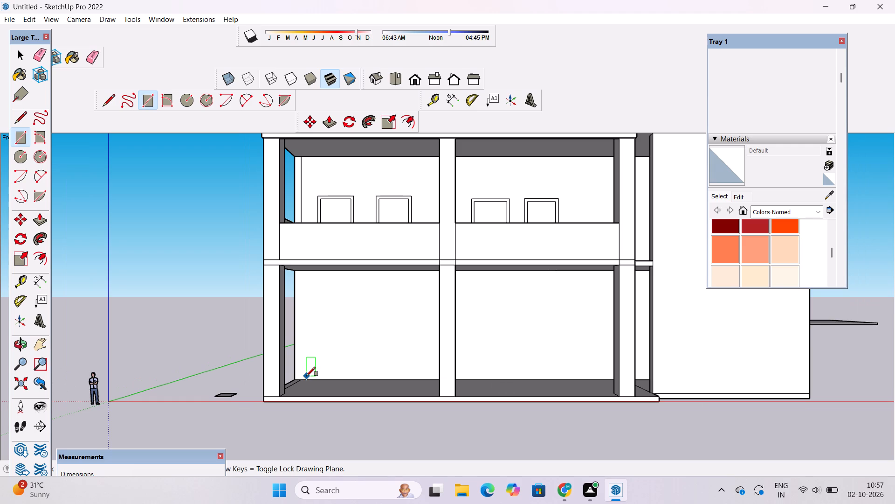
scroll(333, 377, down, 3)
scroll(333, 377, up, 3)
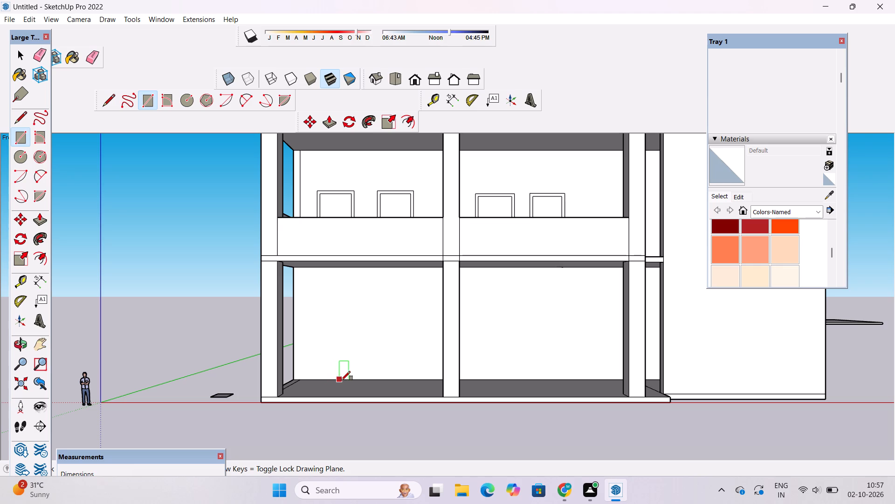
click(336, 380)
scroll(336, 380, down, 4)
scroll(343, 354, up, 4)
scroll(376, 310, up, 2)
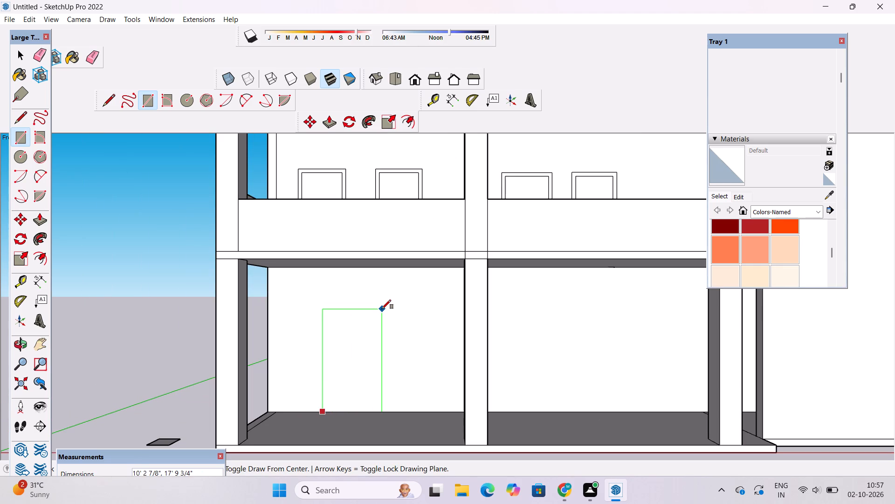
scroll(382, 309, up, 1)
click(382, 309)
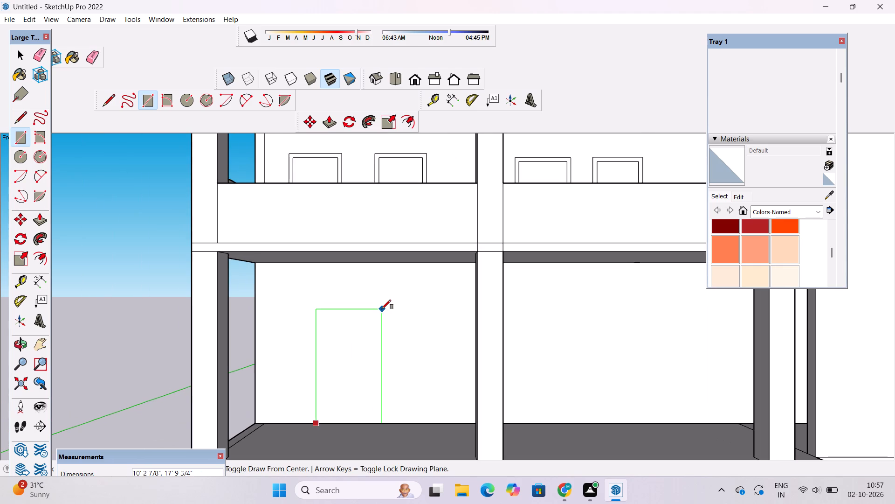
Offset the ground-storey door rectangle inward by about 9 9/16" to form the door frame.
text(of)
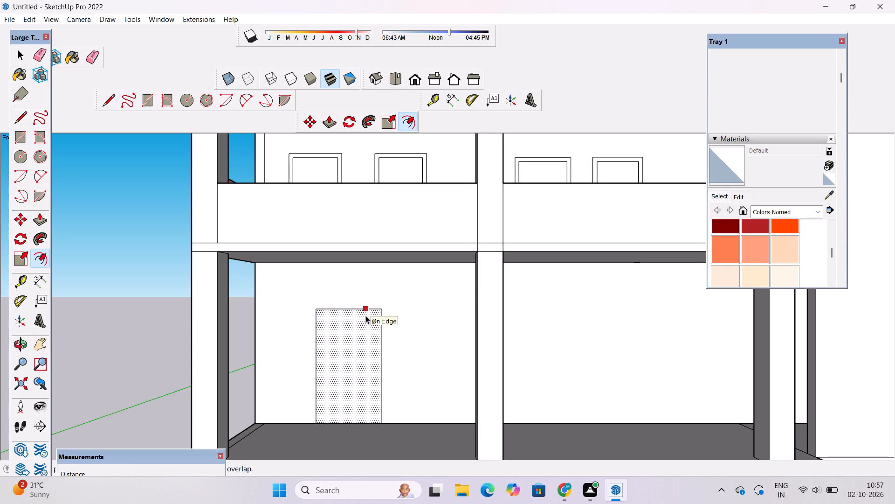
click(365, 313)
scroll(365, 317, down, 4)
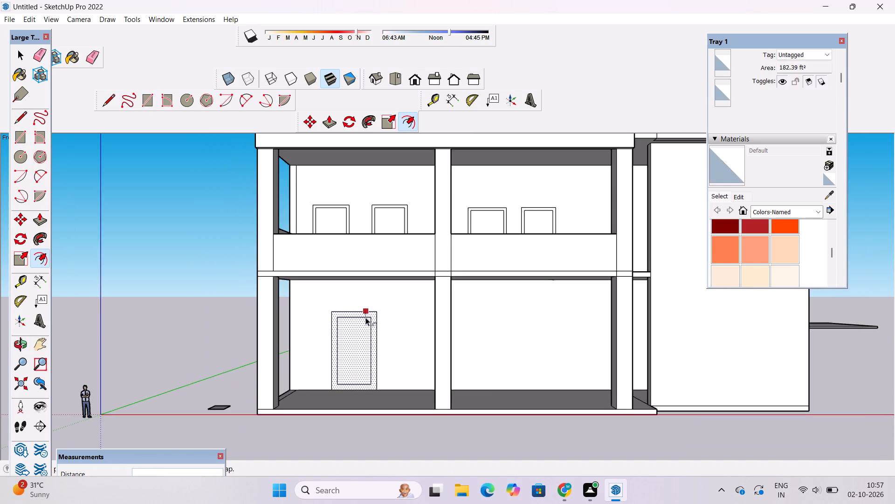
scroll(365, 317, up, 10)
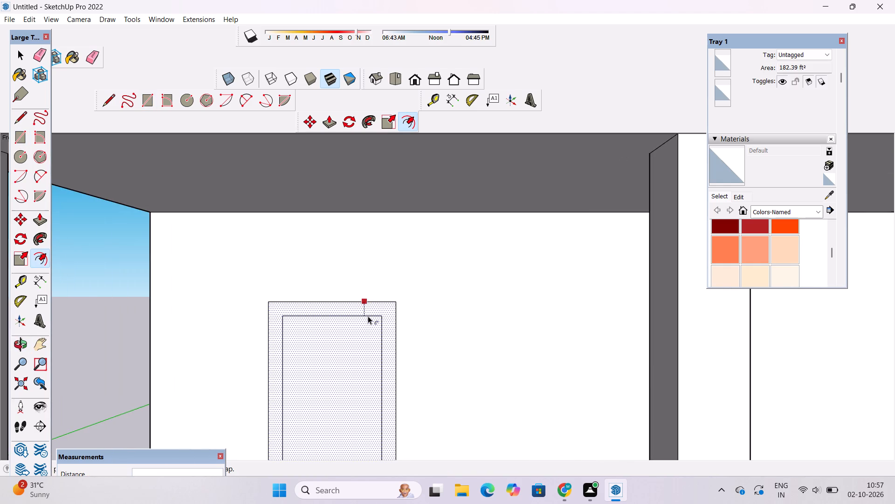
scroll(368, 316, up, 1)
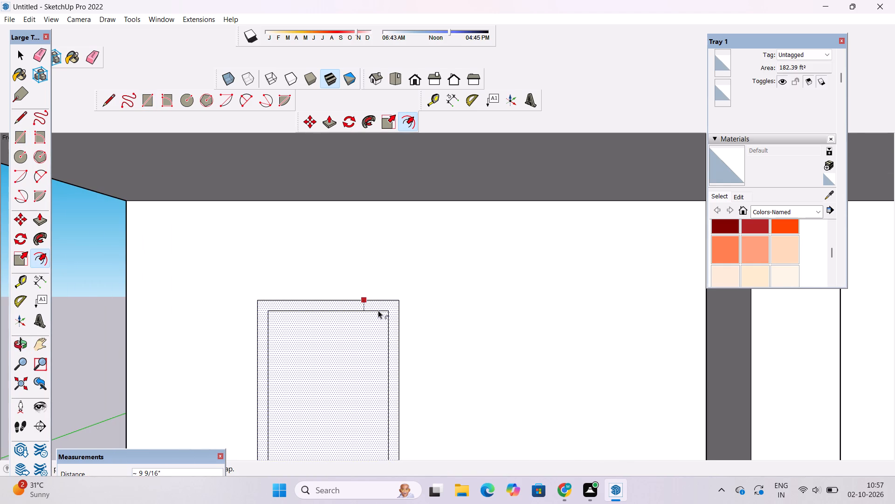
click(378, 310)
scroll(227, 308, down, 8)
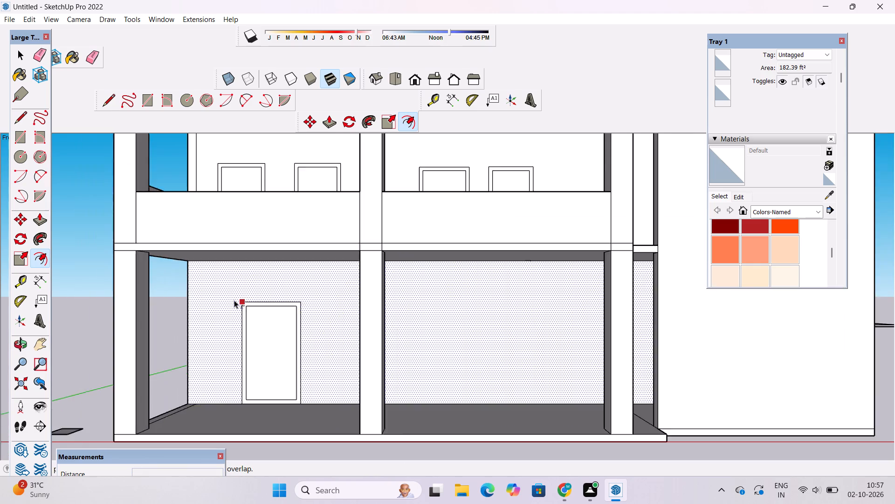
scroll(234, 300, down, 9)
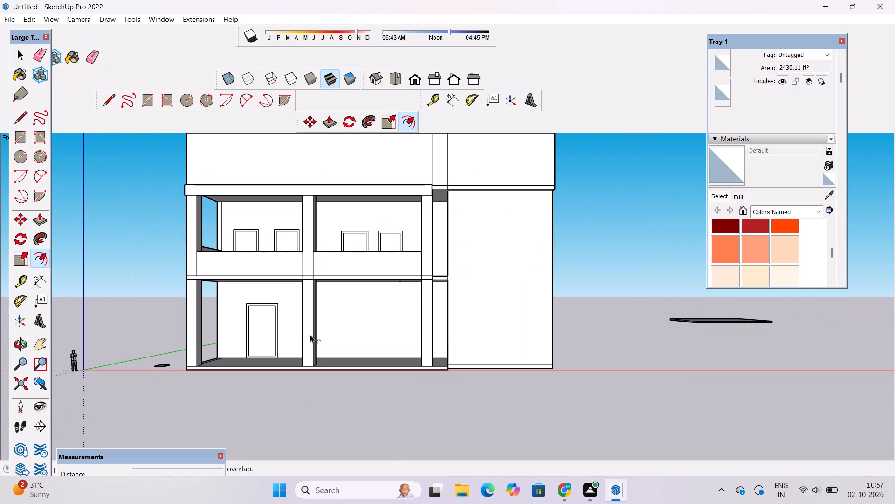
Examine the ground-storey back wall from several angles, checking the space between the framed door and the middle column.
key(space)
key(r)
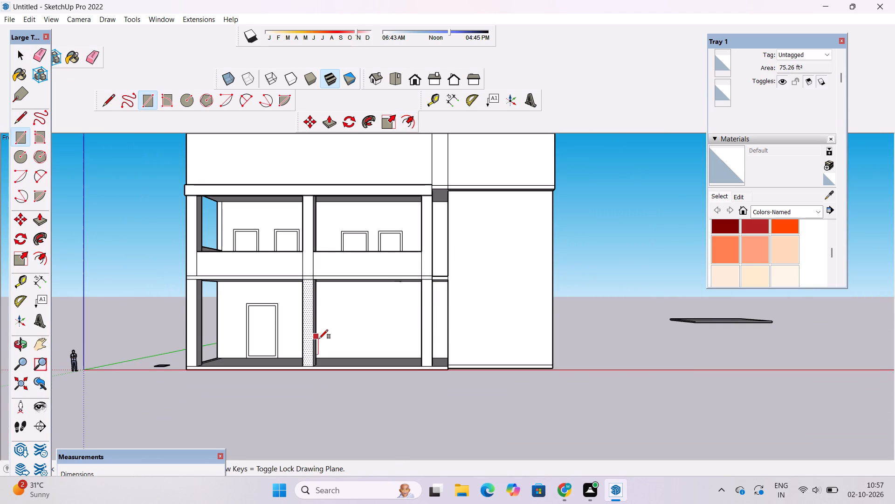
scroll(281, 327, up, 5)
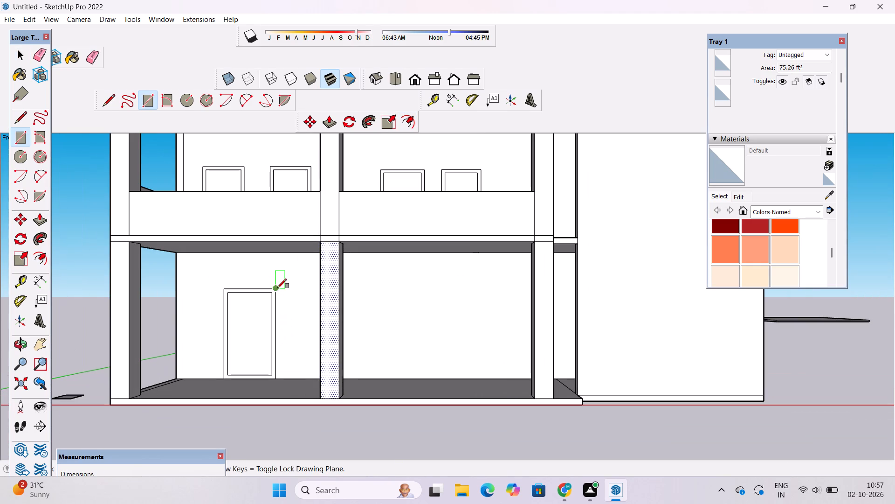
scroll(275, 289, up, 4)
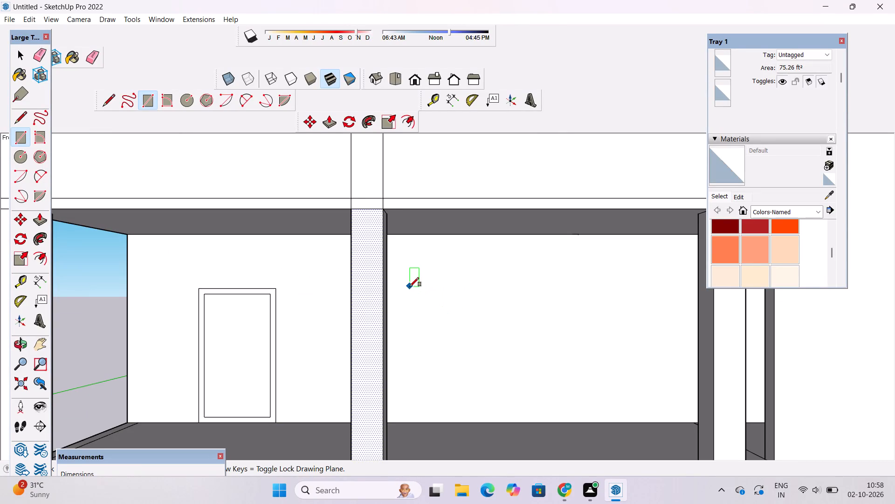
scroll(399, 289, up, 3)
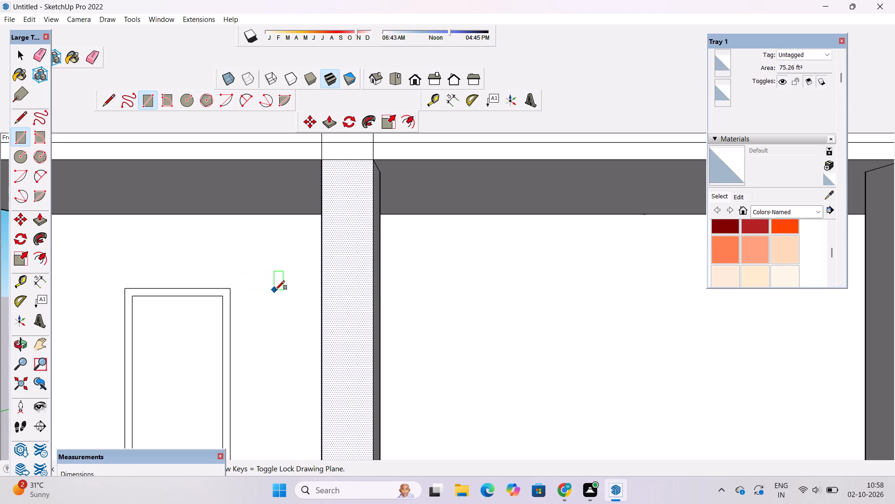
key(o)
scroll(342, 300, down, 7)
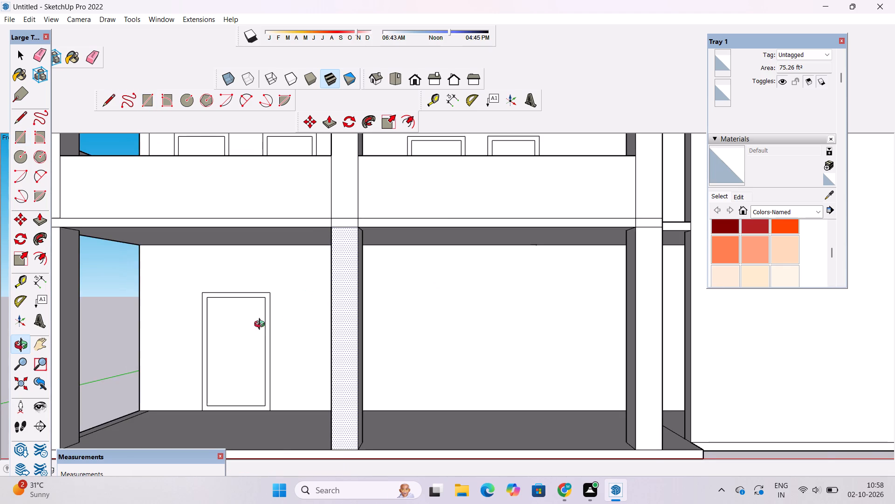
drag(324, 340, 424, 352)
shift+drag(289, 336, 288, 301)
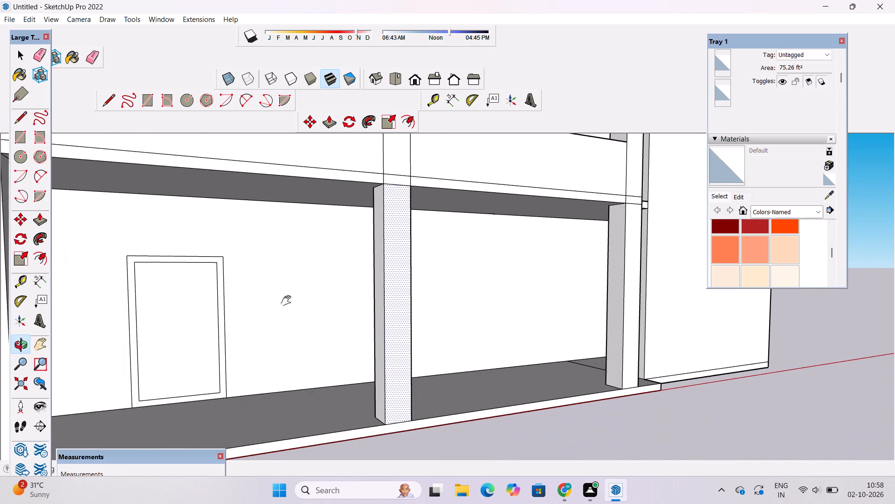
drag(282, 325, 258, 346)
scroll(253, 347, down, 2)
shift+drag(252, 346, 255, 357)
scroll(251, 358, up, 3)
shift+drag(250, 354, 261, 373)
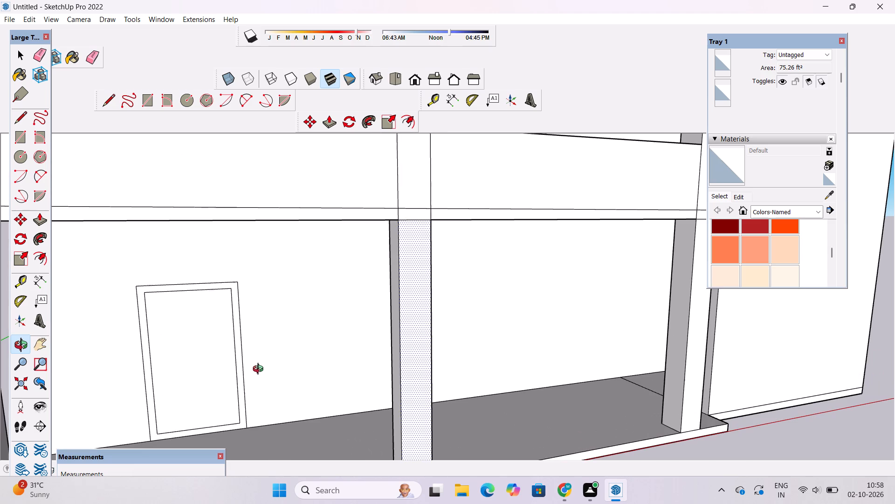
key(r)
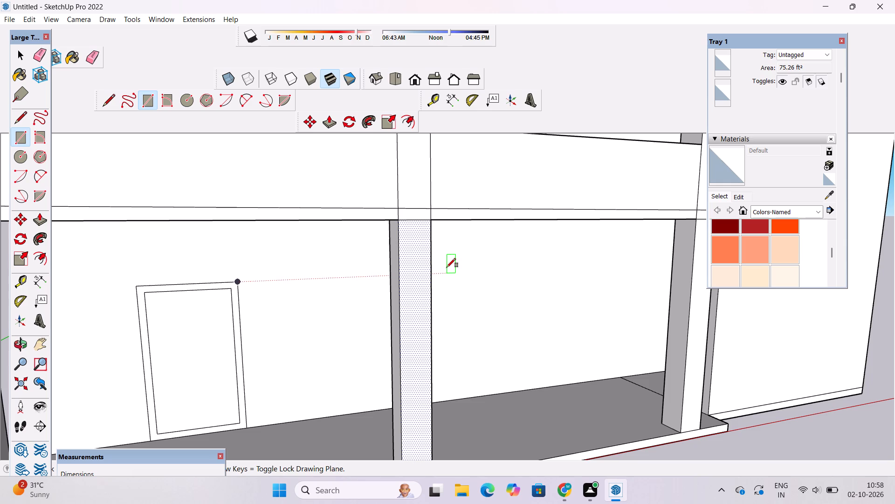
key(o)
drag(484, 294, 414, 289)
scroll(413, 288, down, 3)
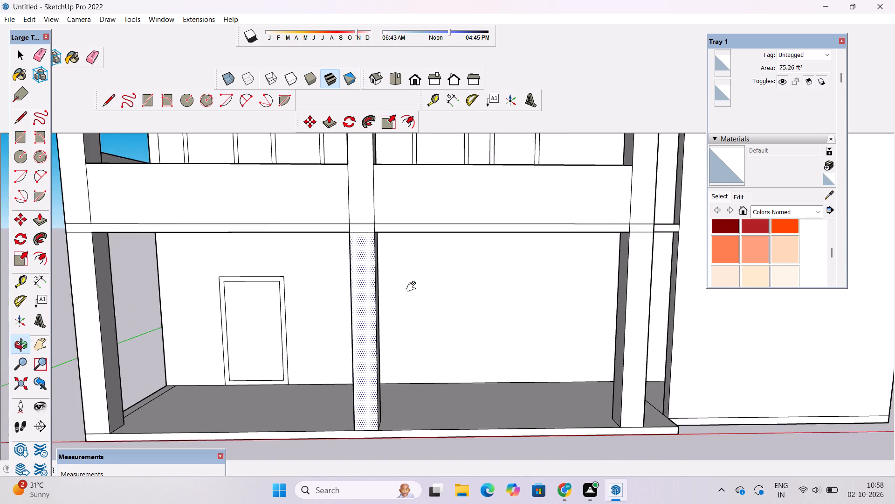
shift+drag(413, 287, 313, 308)
drag(312, 324, 330, 325)
scroll(334, 319, down, 3)
drag(334, 330, 358, 342)
shift+drag(361, 345, 355, 322)
scroll(345, 319, up, 2)
shift+drag(341, 318, 304, 297)
drag(307, 304, 326, 321)
shift+drag(326, 321, 329, 315)
shift+drag(330, 315, 322, 297)
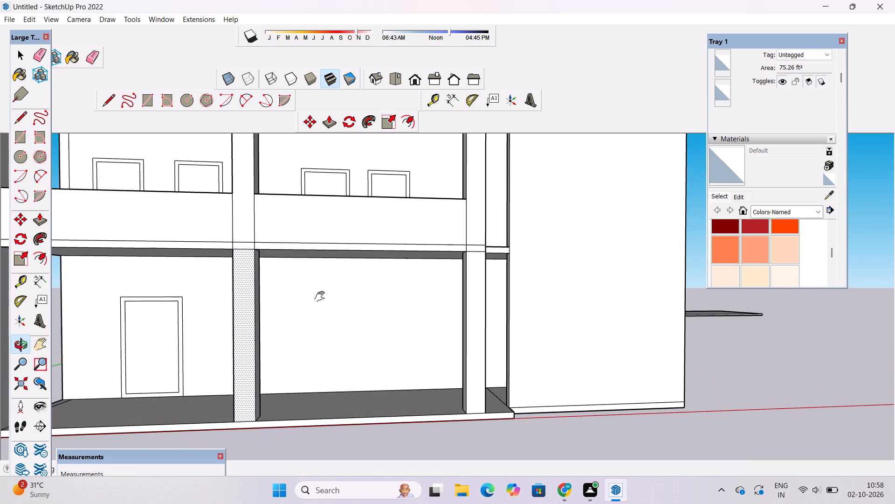
shift+drag(322, 297, 324, 302)
Draw a window rectangle about 12' 2" by 11' 11" on the ground-storey back wall between the door frame and the middle column, level with the door's top.
key(r)
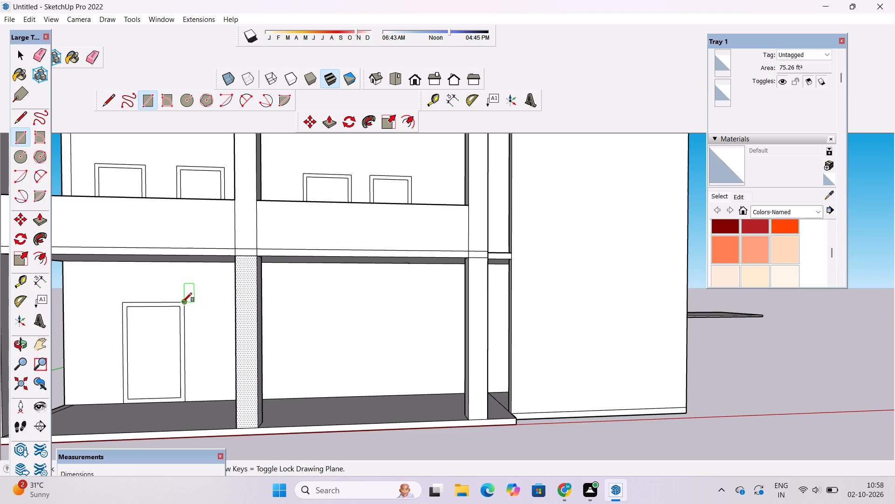
scroll(182, 301, up, 12)
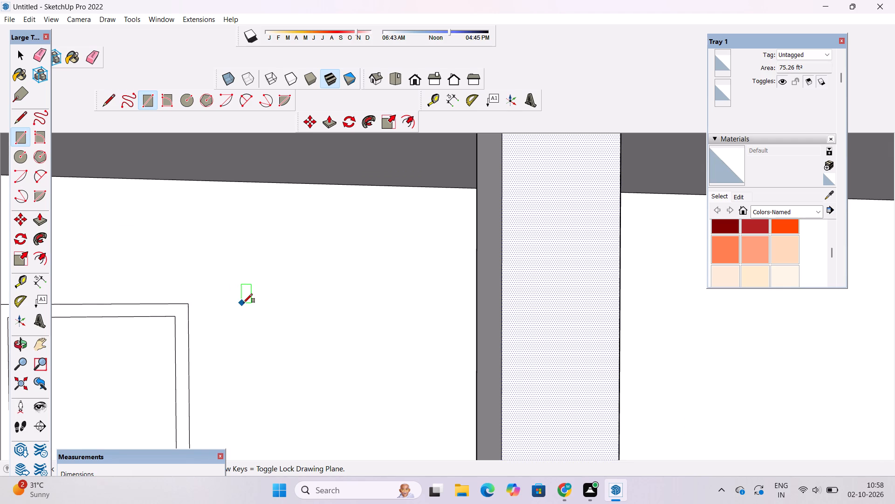
click(243, 303)
scroll(244, 303, down, 11)
scroll(248, 316, up, 5)
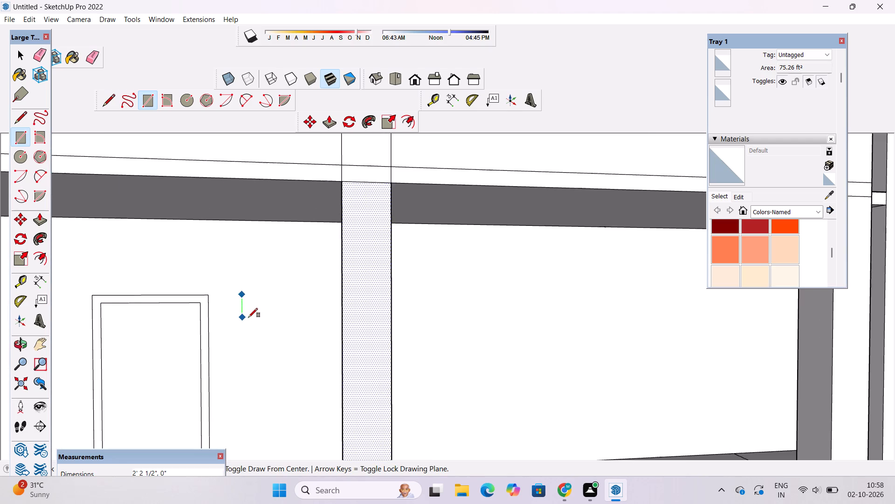
scroll(248, 317, down, 8)
scroll(268, 371, up, 2)
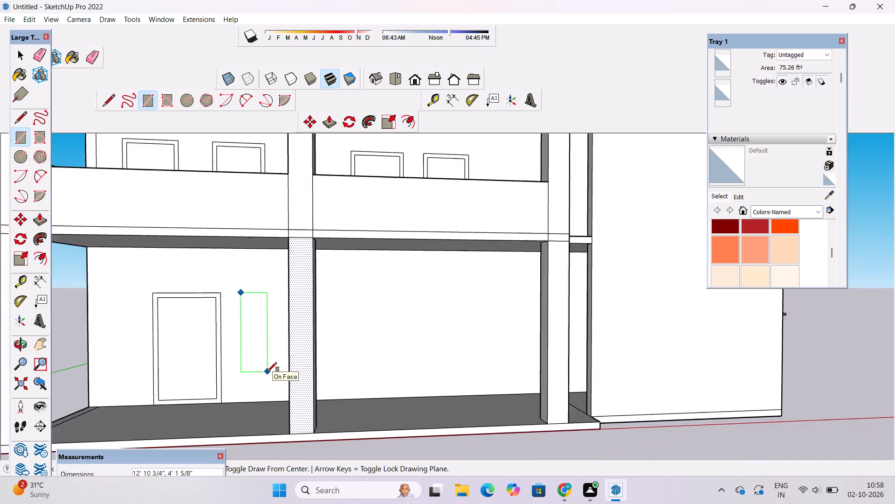
scroll(268, 371, up, 11)
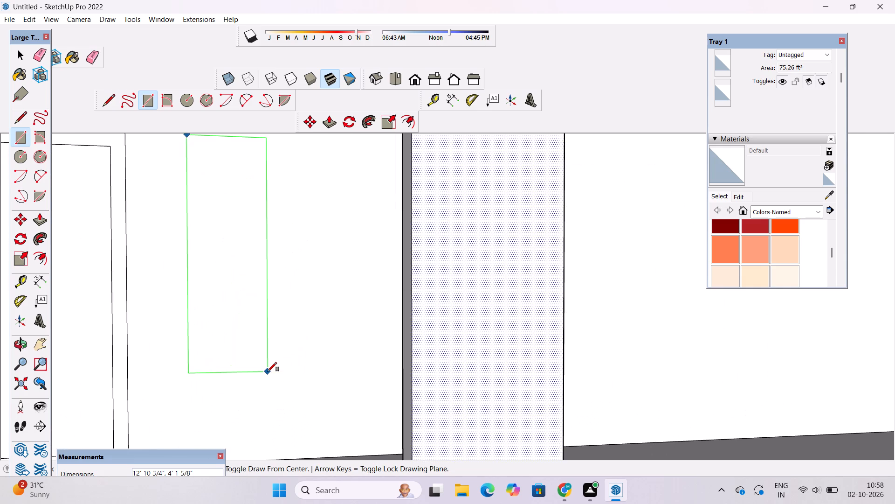
scroll(311, 372, down, 4)
scroll(322, 370, up, 6)
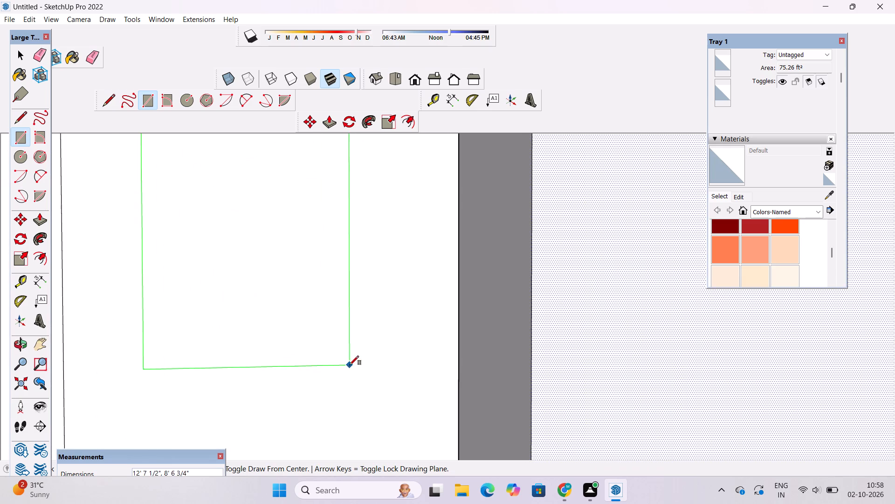
click(424, 353)
Move the window rectangle about 18' 11" horizontally along the back wall, past the middle column into the neighbouring bay.
text(of)
key(space)
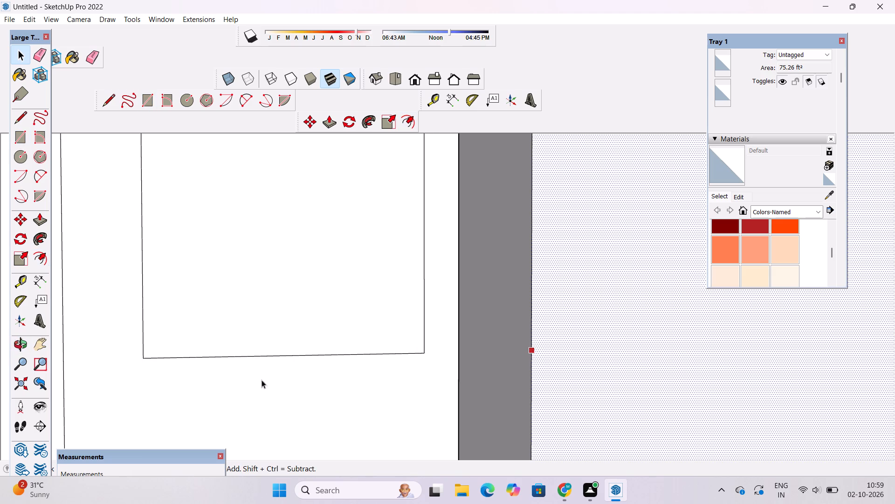
scroll(262, 397, down, 5)
triple_click(277, 329)
click(277, 329)
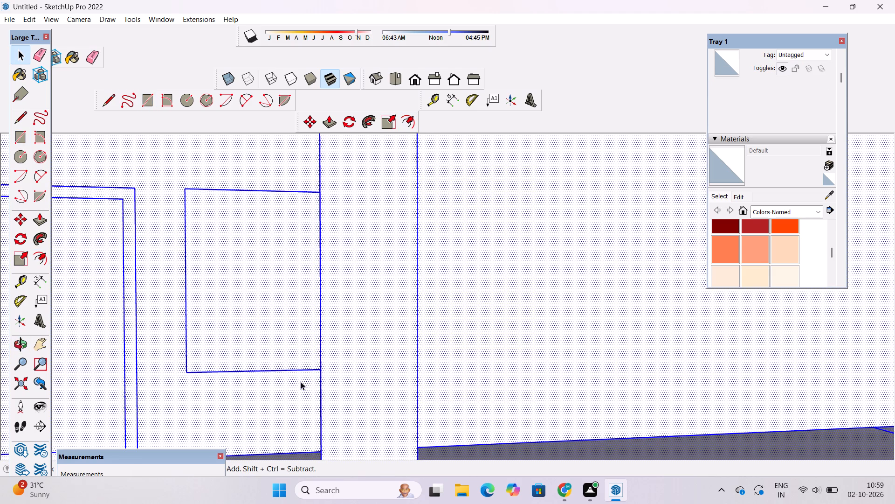
click(390, 398)
click(276, 322)
click(276, 322)
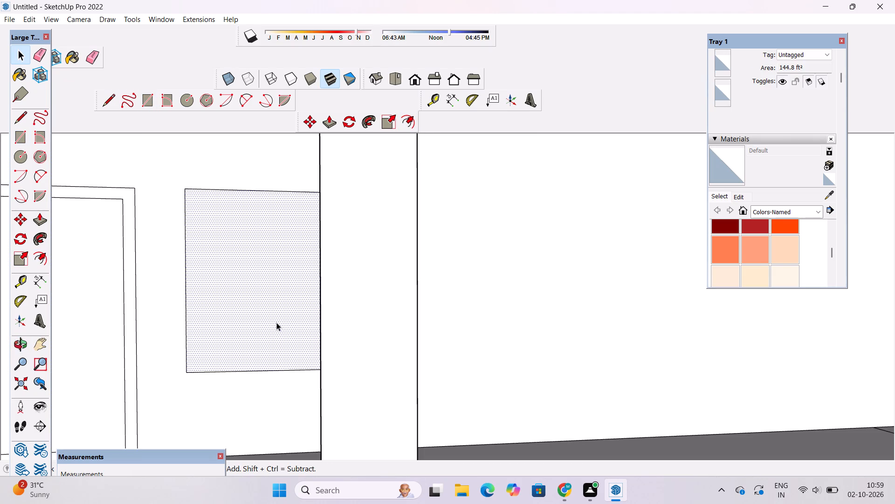
double_click(276, 322)
scroll(255, 329, down, 3)
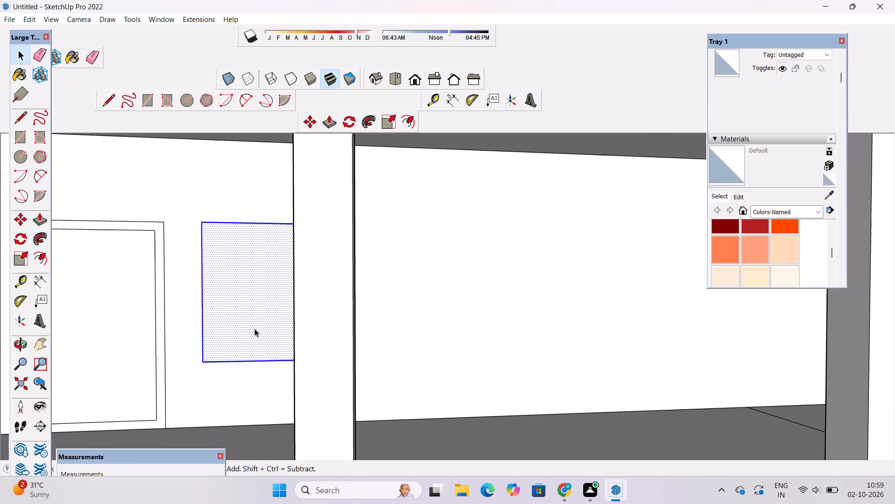
key(m)
click(200, 357)
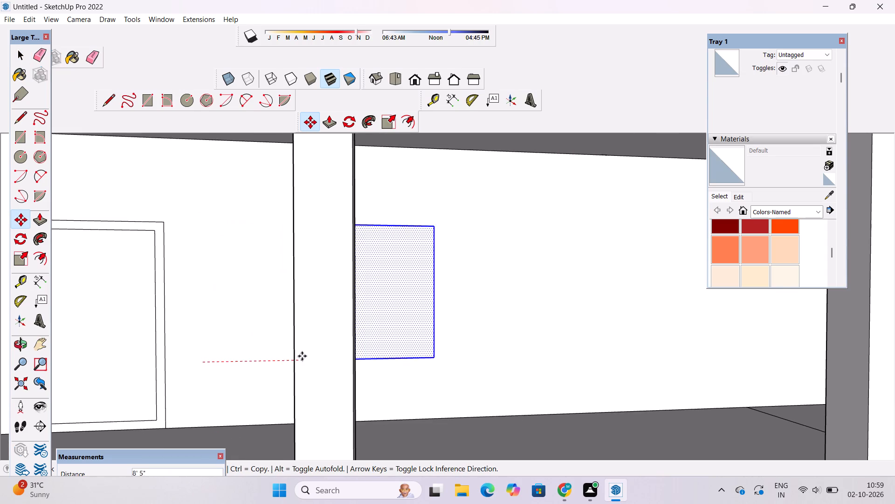
scroll(302, 358, down, 1)
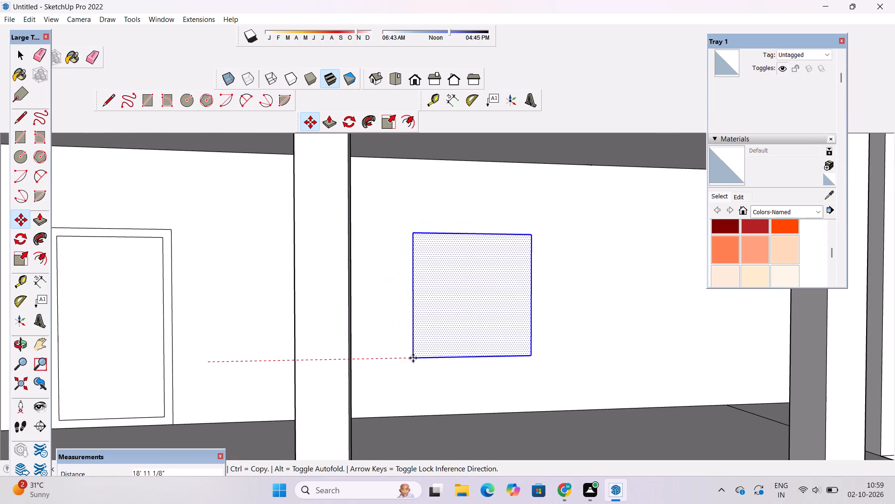
scroll(413, 358, down, 4)
scroll(413, 357, up, 1)
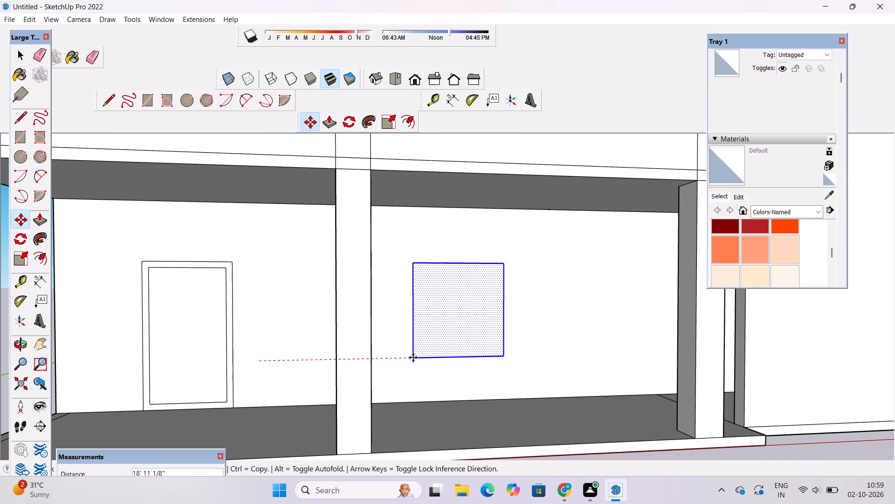
click(413, 357)
Examine the relocated window rectangle from several angles, checking its position against the columns and the framed door.
key(o)
drag(551, 382, 265, 383)
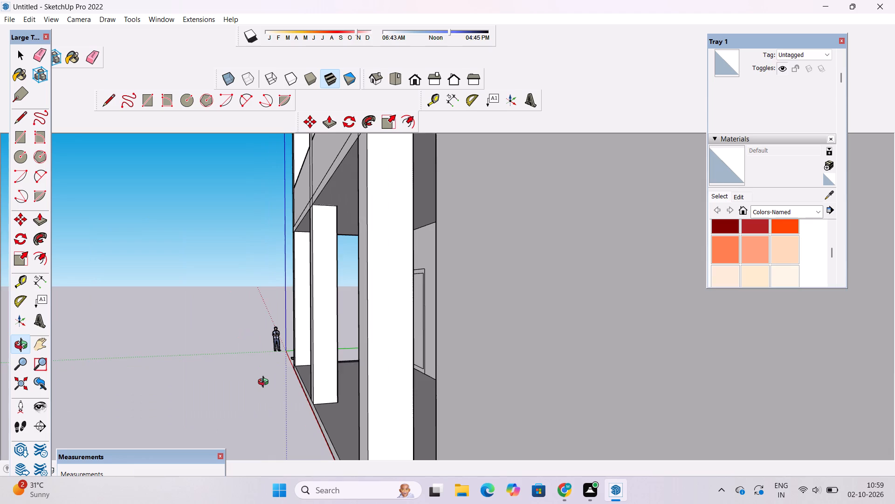
drag(265, 383, 515, 412)
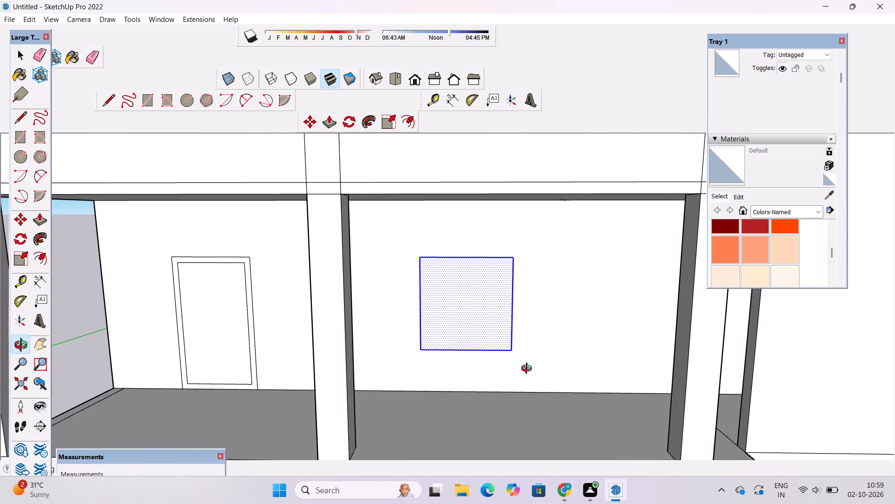
scroll(487, 329, down, 2)
scroll(437, 353, up, 4)
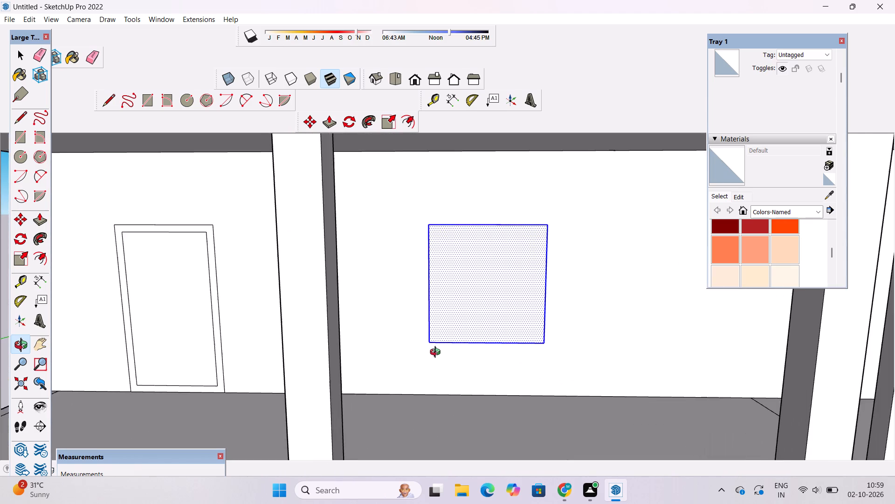
scroll(437, 353, down, 2)
shift+drag(438, 352, 499, 365)
scroll(538, 364, up, 2)
shift+drag(538, 357, 541, 371)
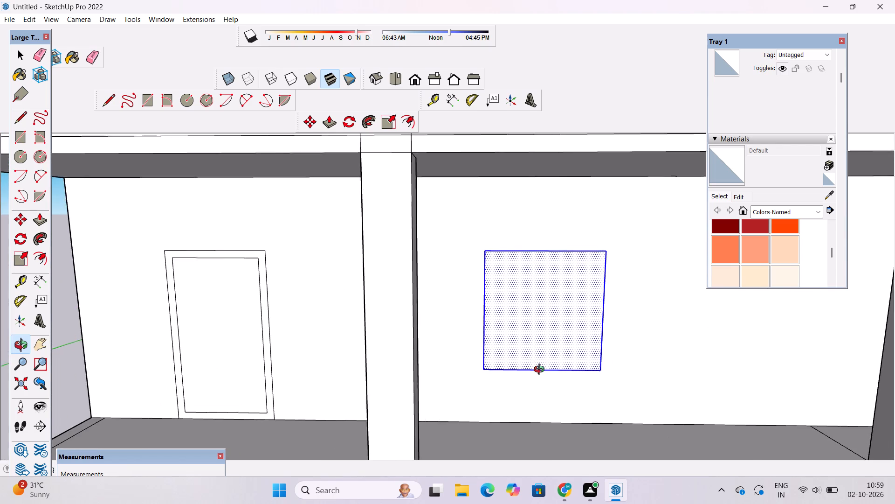
scroll(541, 371, up, 4)
shift+drag(544, 364, 454, 368)
scroll(456, 365, down, 4)
drag(481, 378, 476, 322)
scroll(476, 320, down, 2)
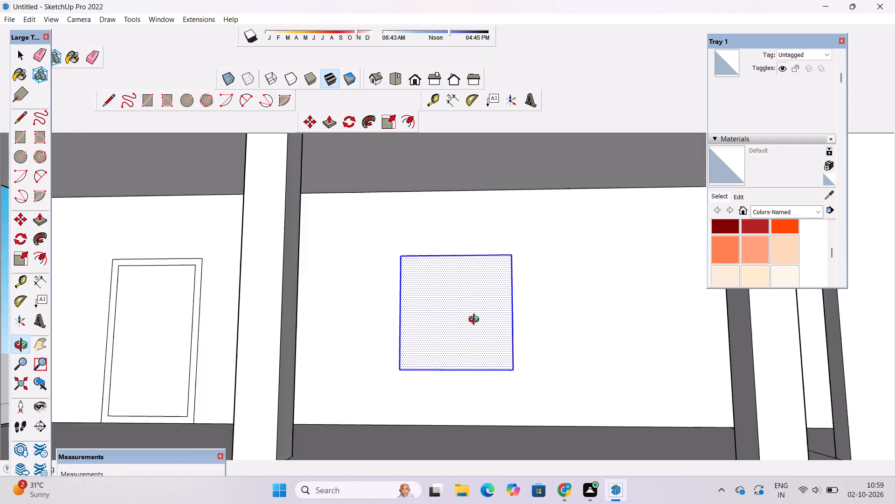
scroll(476, 321, down, 3)
drag(476, 324, 480, 371)
scroll(471, 350, up, 2)
shift+drag(471, 348, 471, 364)
shift+click(471, 364)
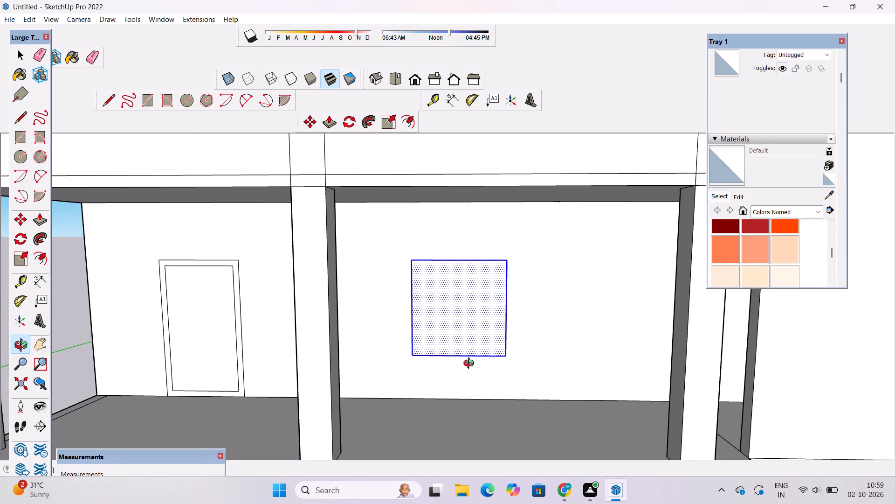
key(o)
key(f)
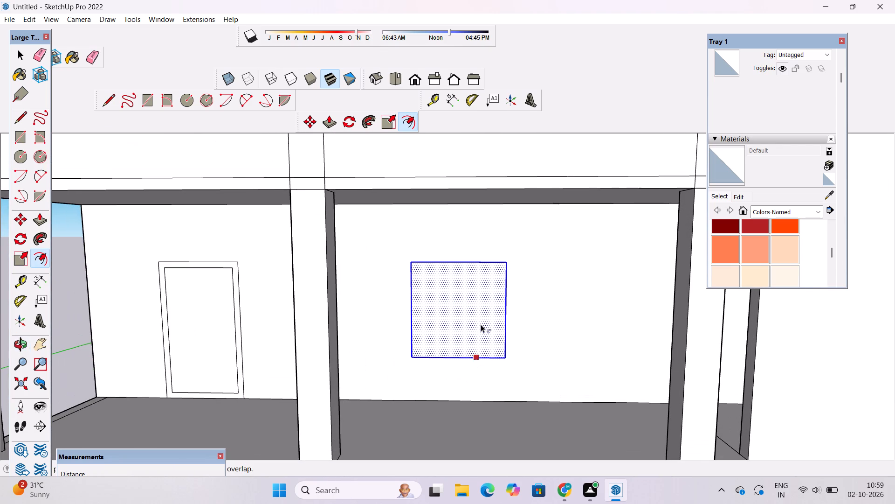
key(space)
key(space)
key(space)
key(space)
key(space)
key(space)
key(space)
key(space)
Offset the window rectangle inward to form its frame, aligning the inner top edge with the door frame's inner top.
click(76, 299)
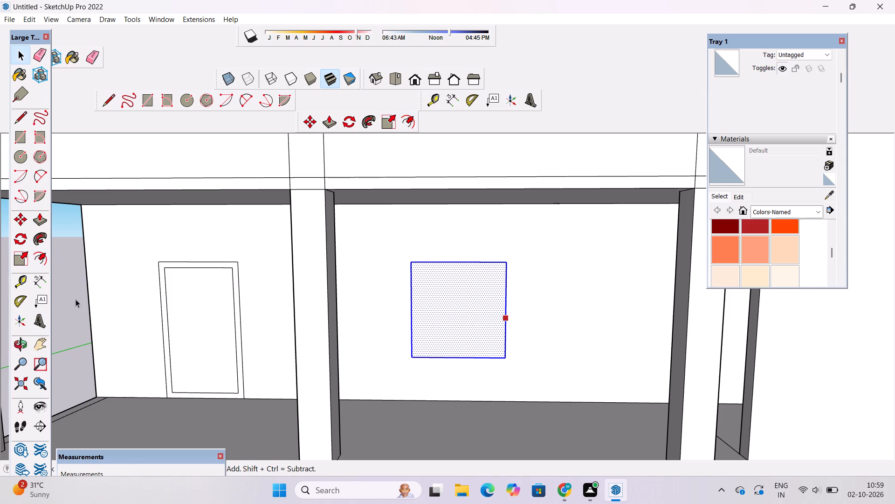
click(41, 252)
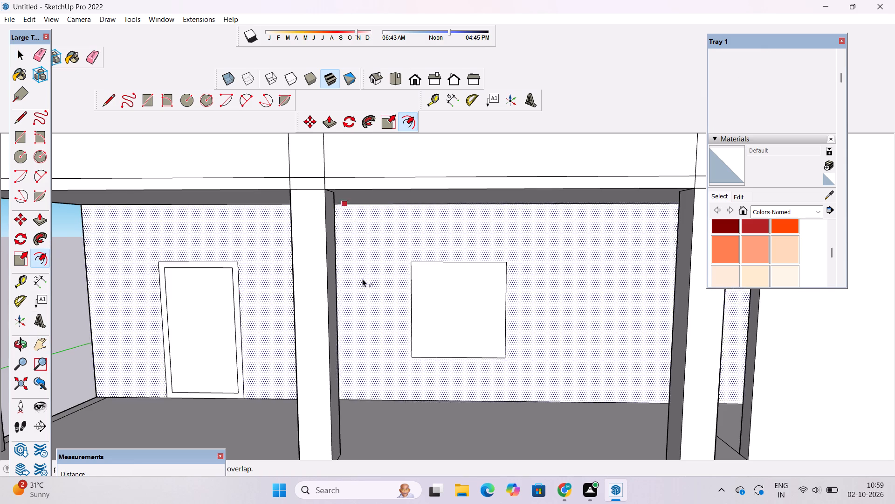
click(466, 269)
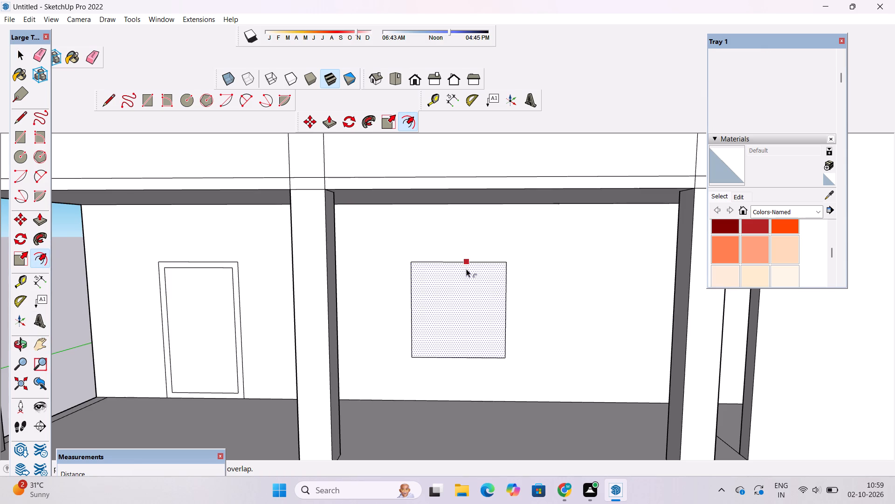
click(232, 270)
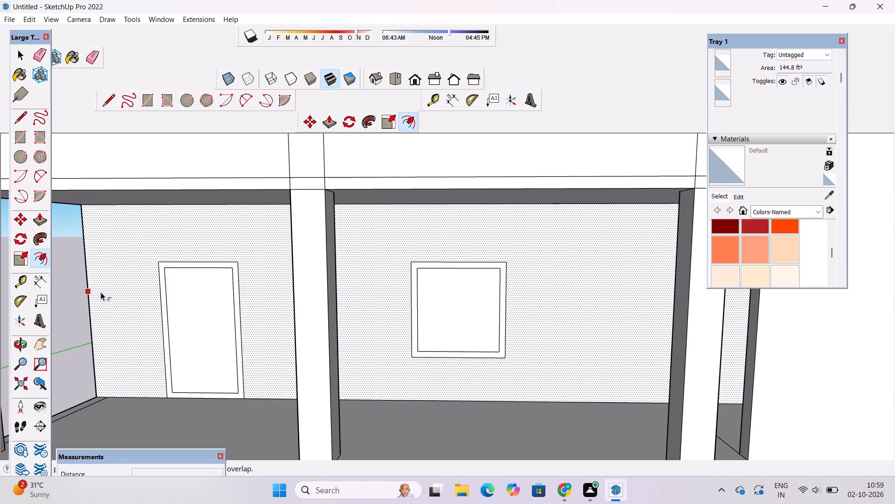
Place a vertical guide at the window's centre, about 5' 2" from the frame's inner side edge.
click(21, 285)
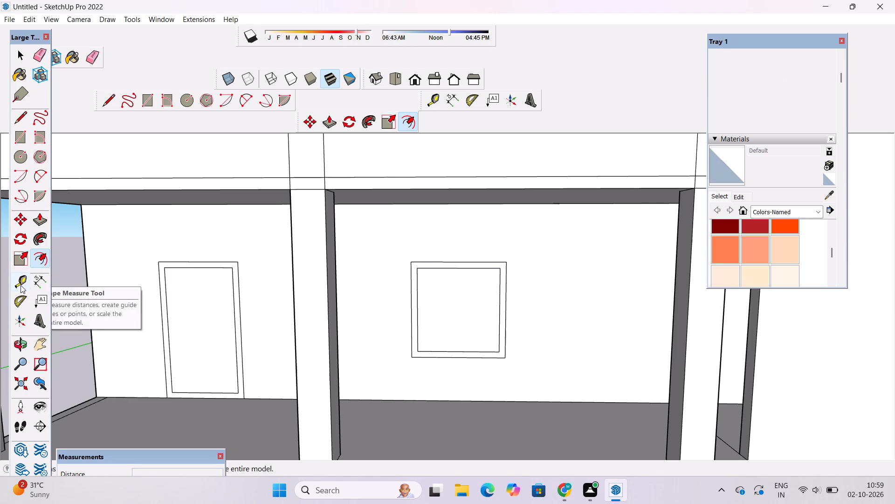
click(418, 309)
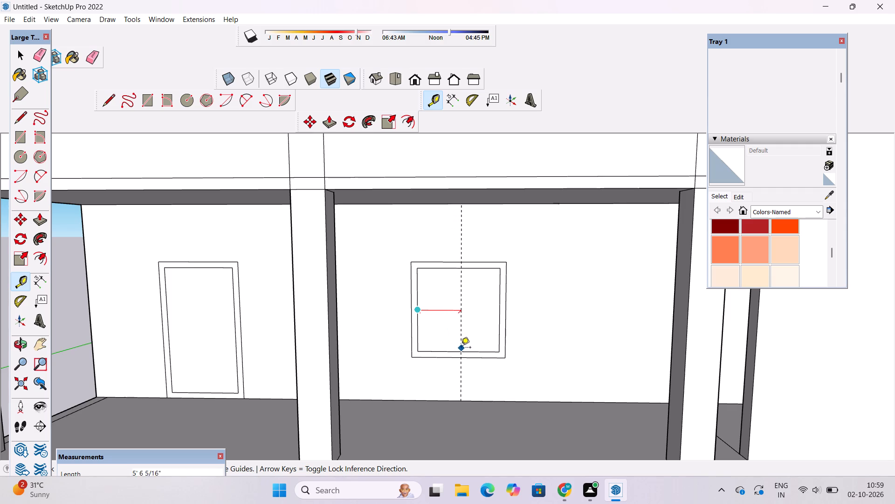
scroll(463, 352, up, 3)
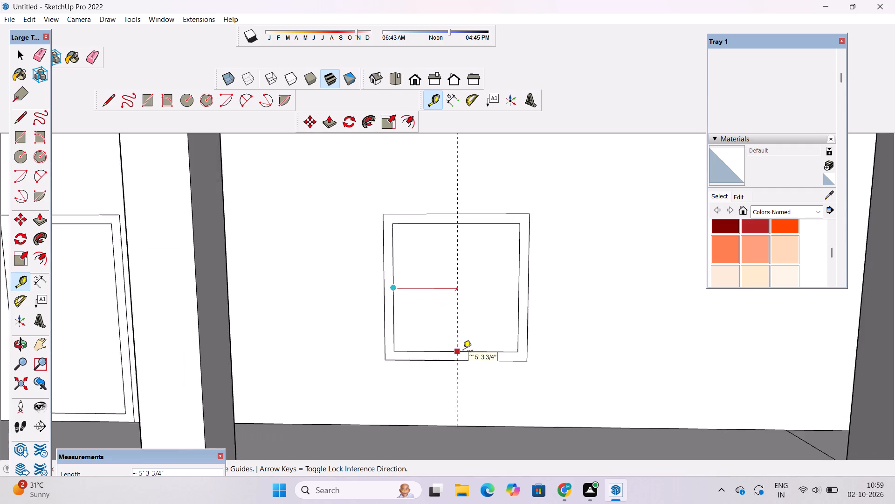
scroll(463, 351, up, 2)
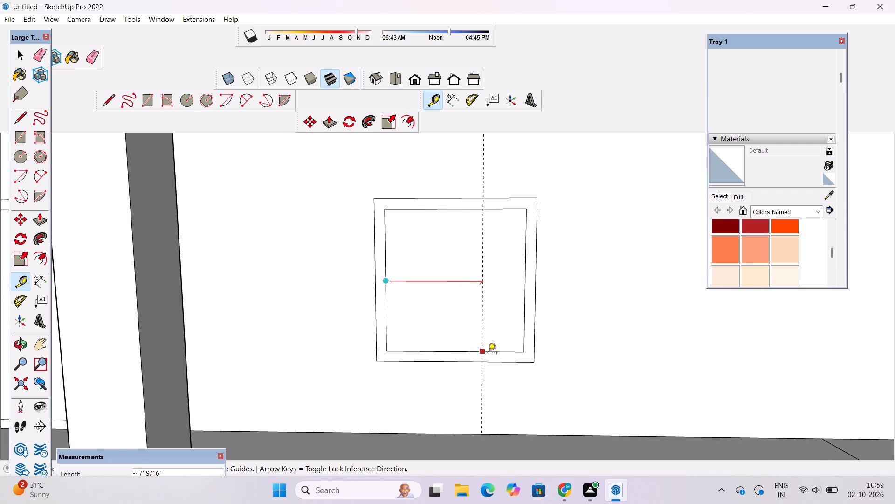
click(454, 362)
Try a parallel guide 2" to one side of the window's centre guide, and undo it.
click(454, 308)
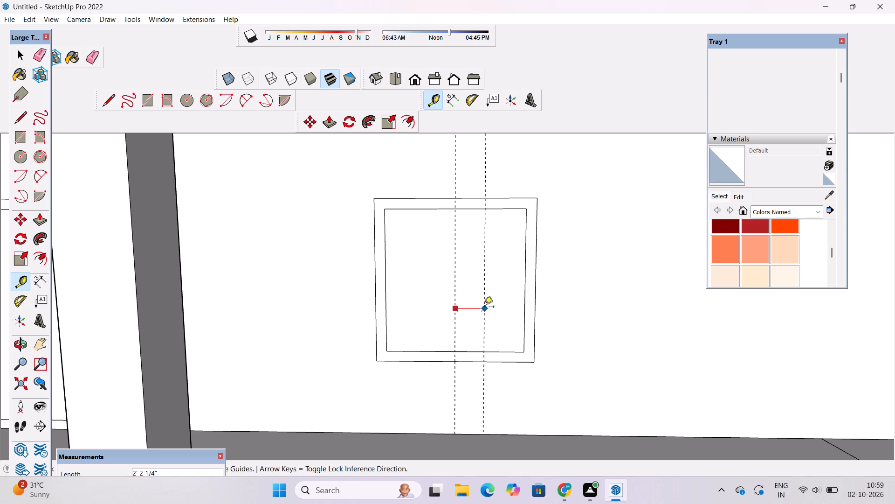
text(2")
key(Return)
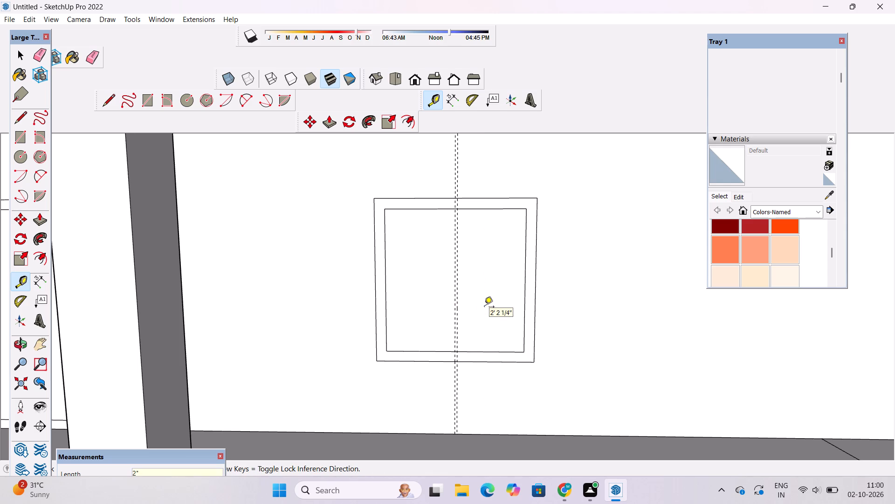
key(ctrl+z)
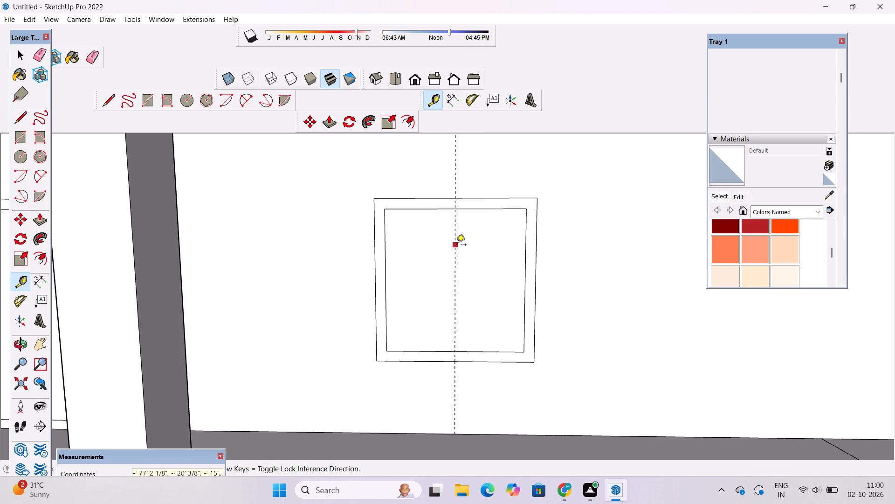
Place two vertical guides, one on each side of the window's centre guide, each 4" from it.
click(456, 245)
text(4")
key(Return)
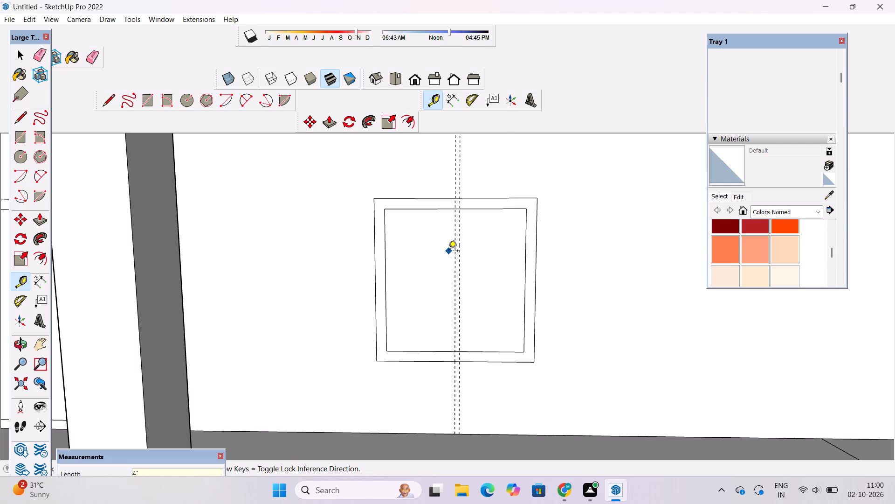
scroll(448, 252, up, 2)
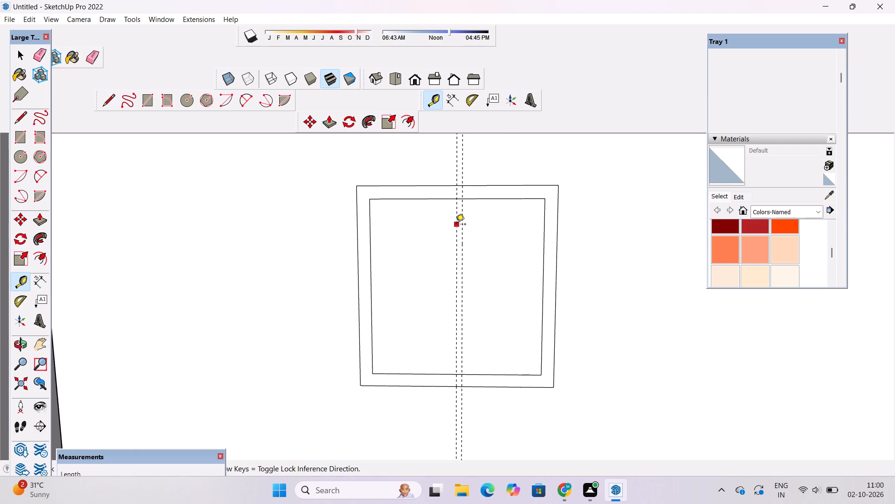
click(456, 225)
text(4")
key(shift+Return)
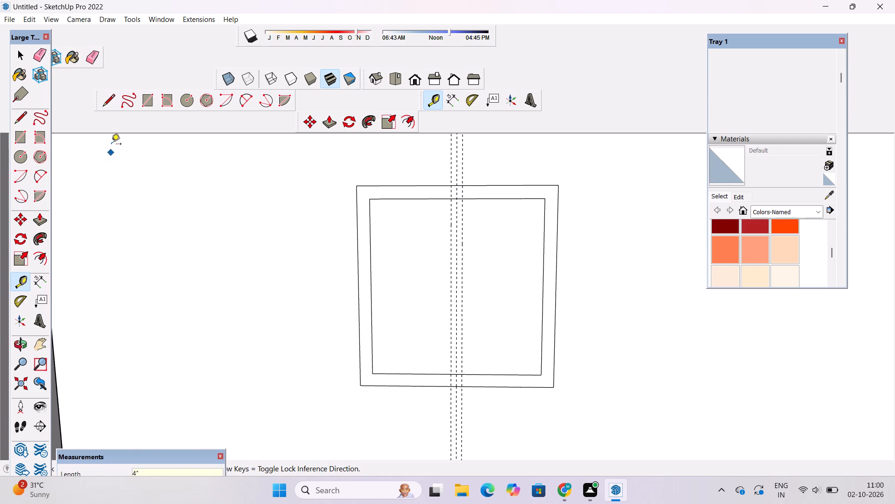
Draw an 8" wide by about 10' 7 1/2" high mullion rectangle between the outer guides, spanning the window frame's inner height.
click(150, 103)
scroll(356, 184, down, 4)
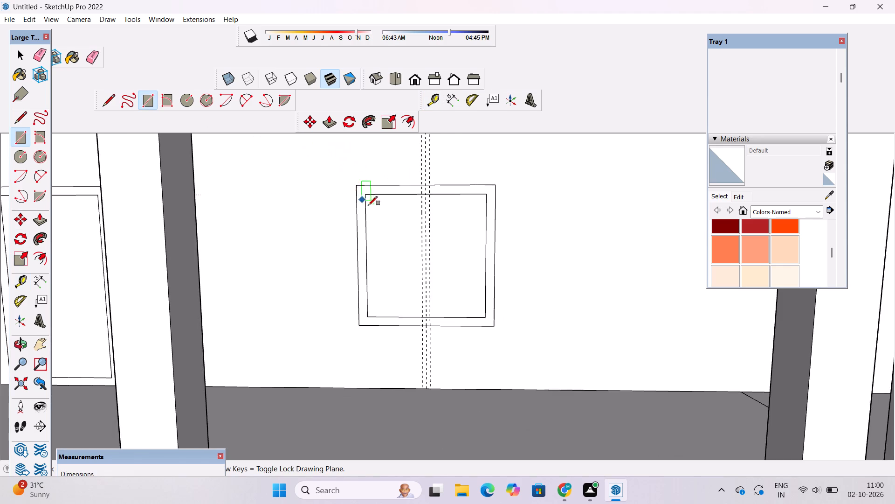
scroll(446, 199, up, 7)
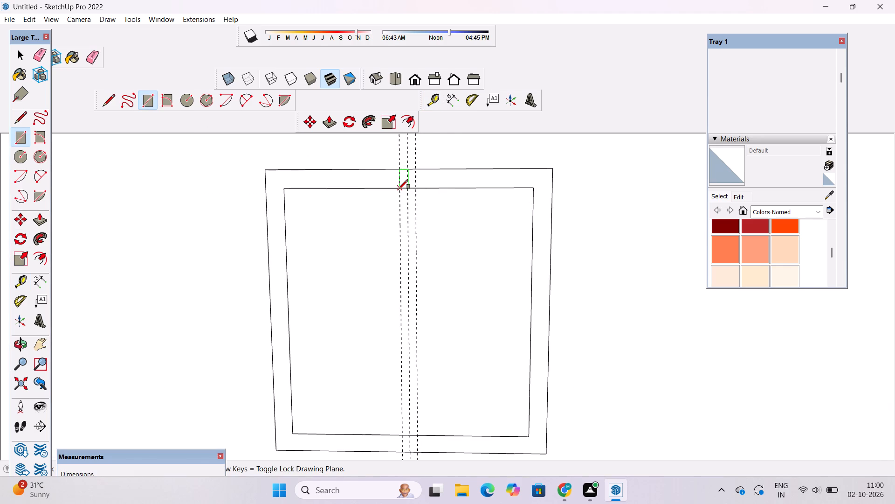
click(399, 189)
scroll(401, 187, down, 8)
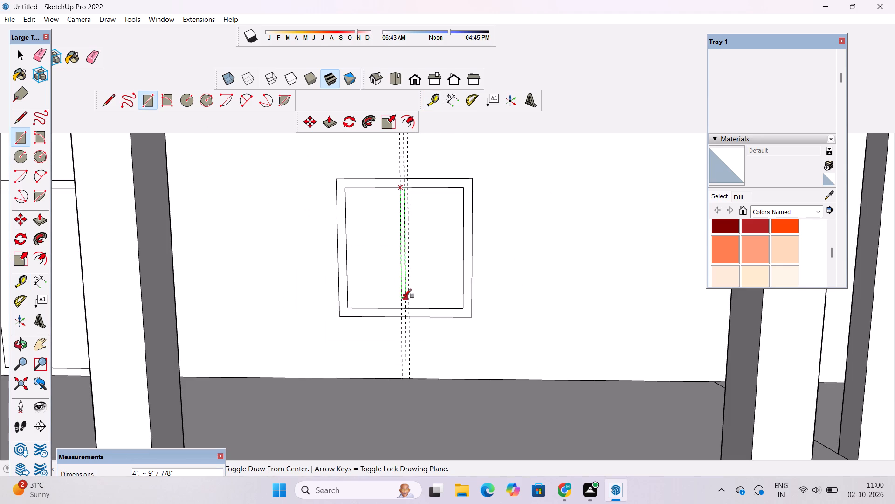
scroll(402, 298, up, 5)
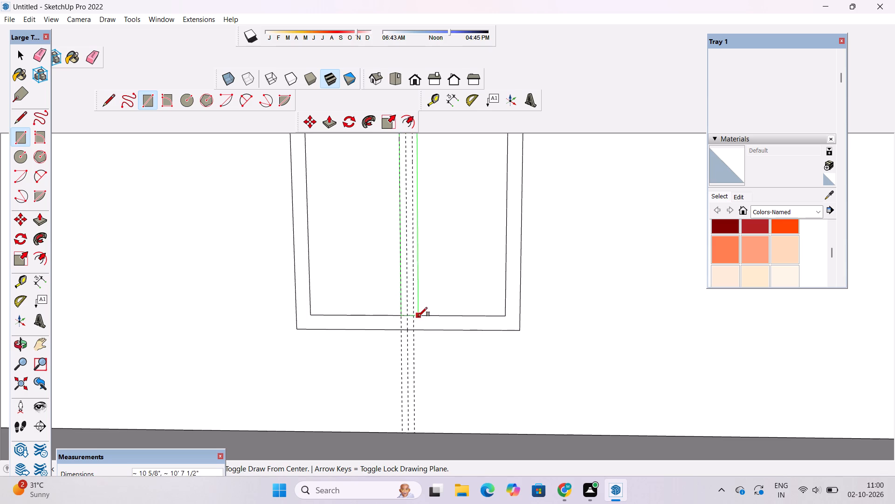
click(413, 316)
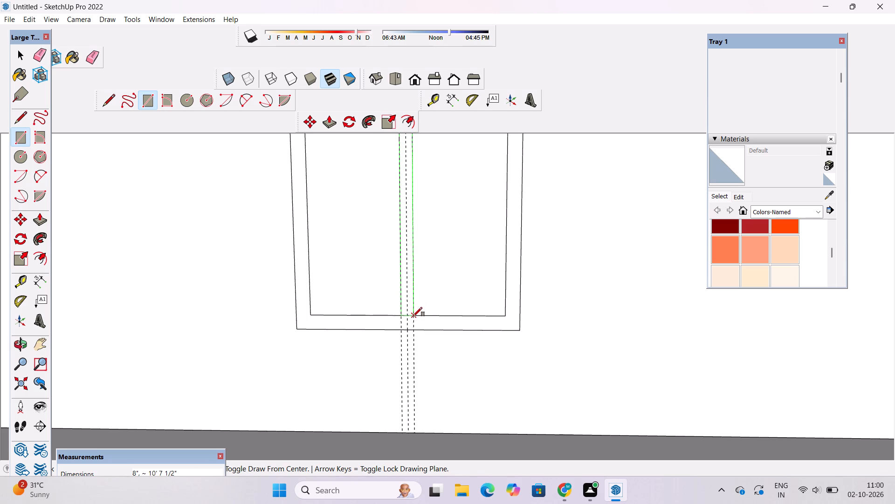
Erase the three vertical guides around the window's central mullion.
click(92, 57)
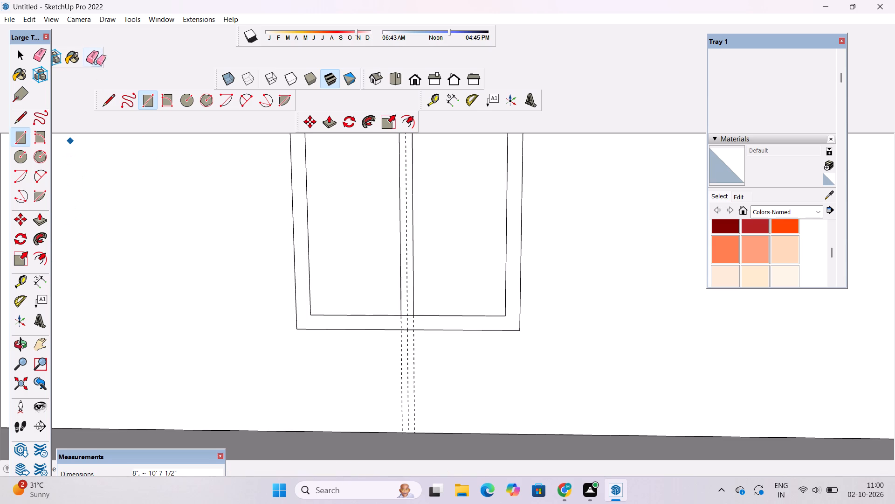
scroll(400, 244, up, 8)
drag(414, 209, 411, 222)
scroll(411, 205, down, 10)
drag(432, 335, 401, 349)
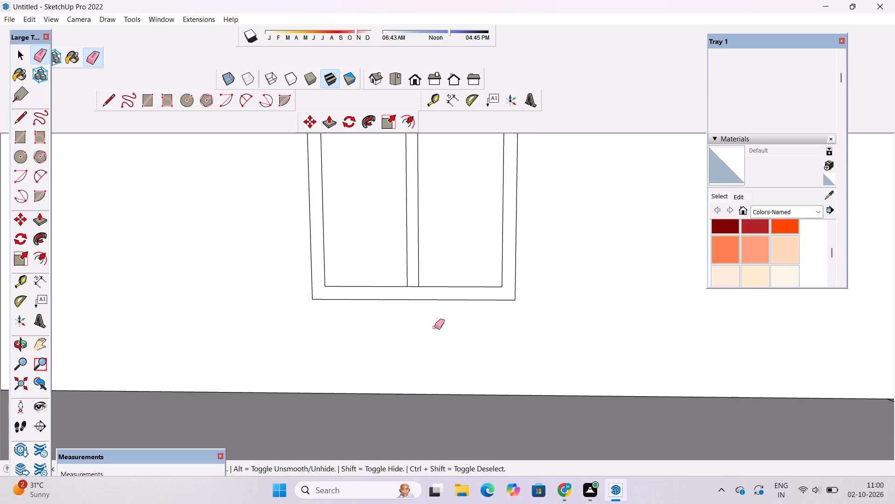
Examine the whole two-storey building from several angles, checking the ground-storey door and window against the upper storey.
scroll(439, 326, down, 5)
click(21, 339)
scroll(268, 295, down, 15)
scroll(352, 285, up, 5)
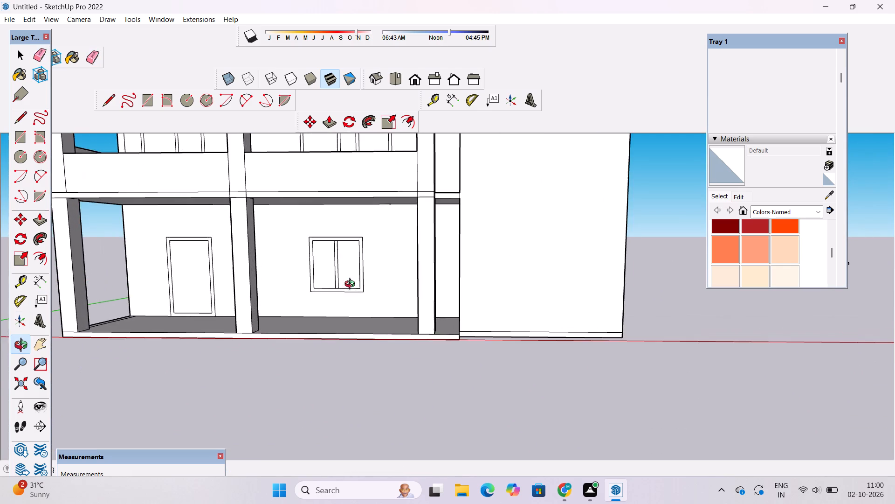
shift+drag(251, 294, 412, 298)
scroll(412, 298, down, 4)
drag(396, 306, 473, 307)
scroll(474, 300, down, 3)
drag(468, 299, 406, 283)
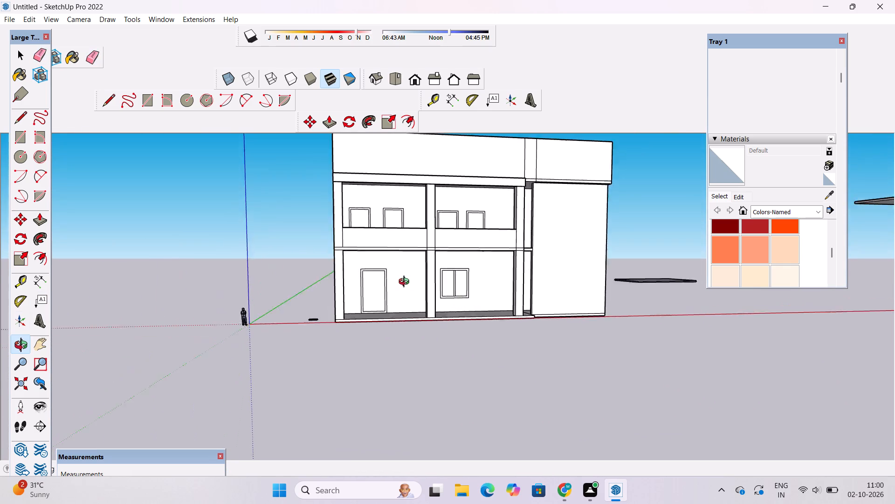
drag(406, 283, 404, 282)
scroll(410, 272, up, 8)
drag(523, 280, 375, 357)
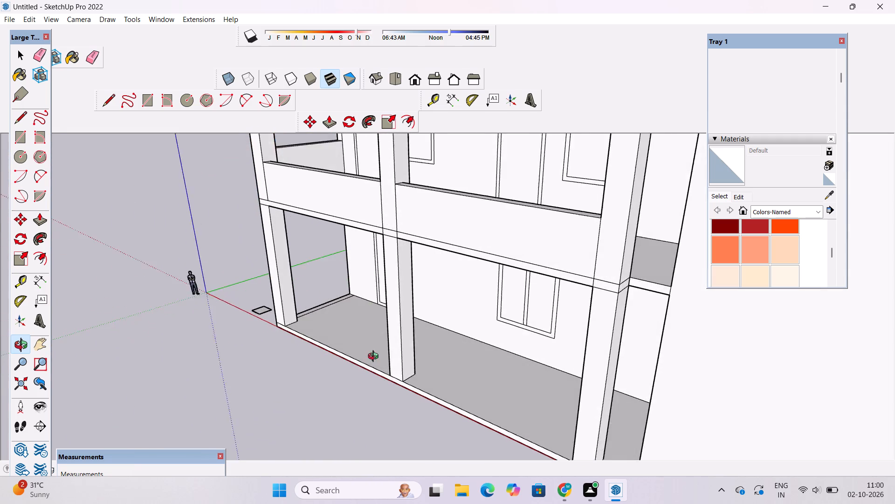
drag(375, 357, 400, 365)
scroll(408, 347, down, 1)
drag(393, 359, 417, 354)
scroll(418, 354, down, 5)
drag(373, 374, 428, 363)
scroll(431, 360, down, 3)
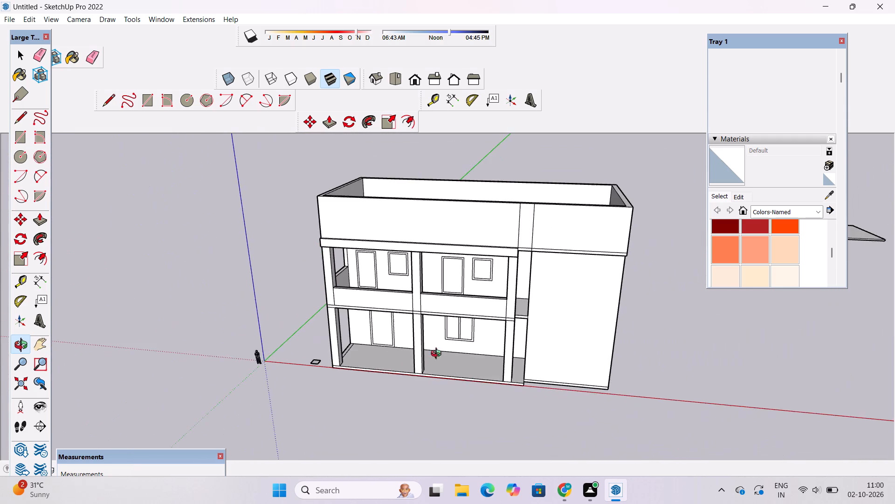
shift+drag(447, 345, 439, 371)
drag(439, 387, 472, 339)
scroll(473, 338, up, 1)
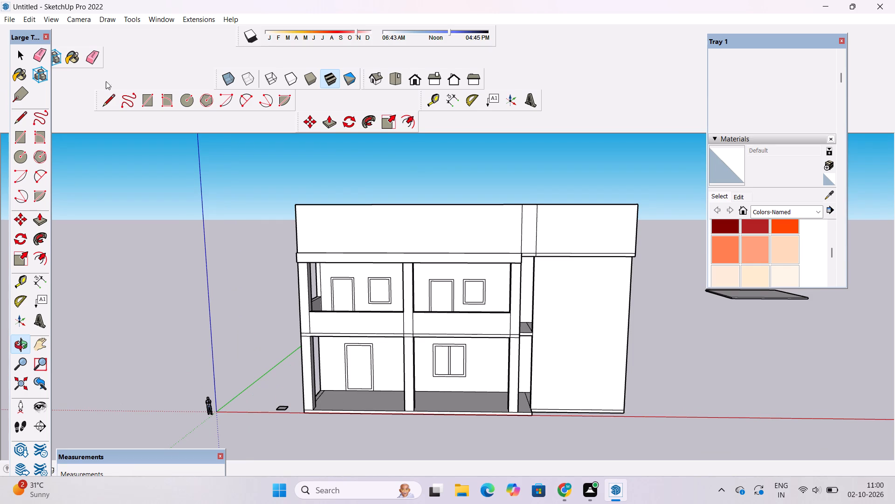
Erase the two vertical seam lines on the front parapet wall and the short leftover edge in the slab band below.
scroll(275, 280, down, 5)
scroll(493, 305, up, 5)
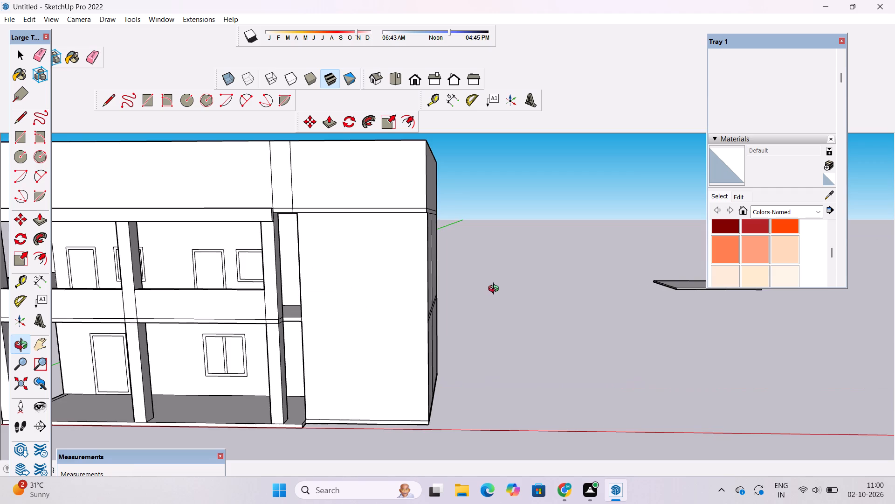
scroll(496, 290, down, 3)
drag(505, 282, 442, 307)
scroll(358, 188, up, 8)
drag(401, 250, 476, 273)
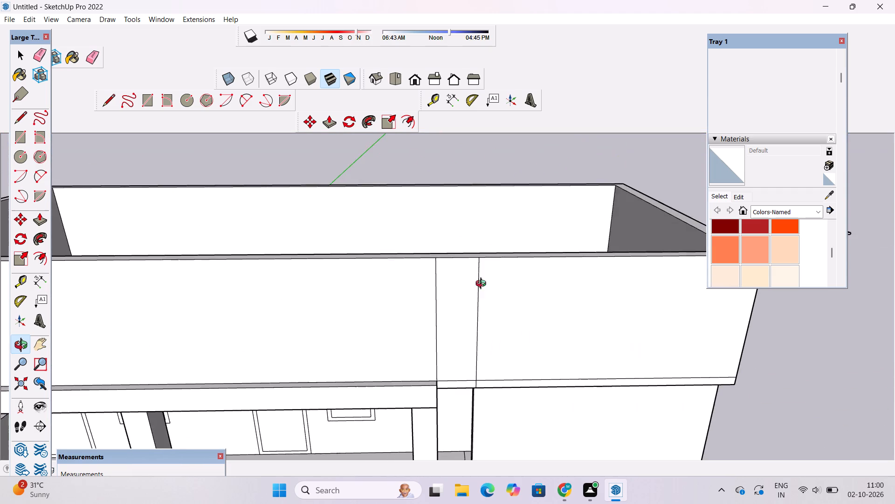
drag(484, 295, 471, 275)
shift+drag(476, 322, 407, 295)
drag(399, 359, 391, 299)
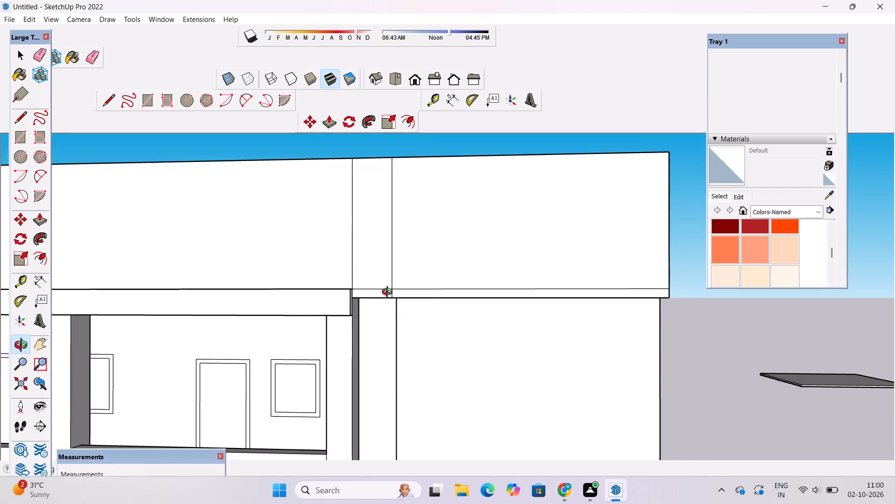
scroll(389, 293, up, 3)
drag(389, 291, 359, 298)
shift+scroll(356, 300, up, 4)
shift+drag(346, 296, 336, 303)
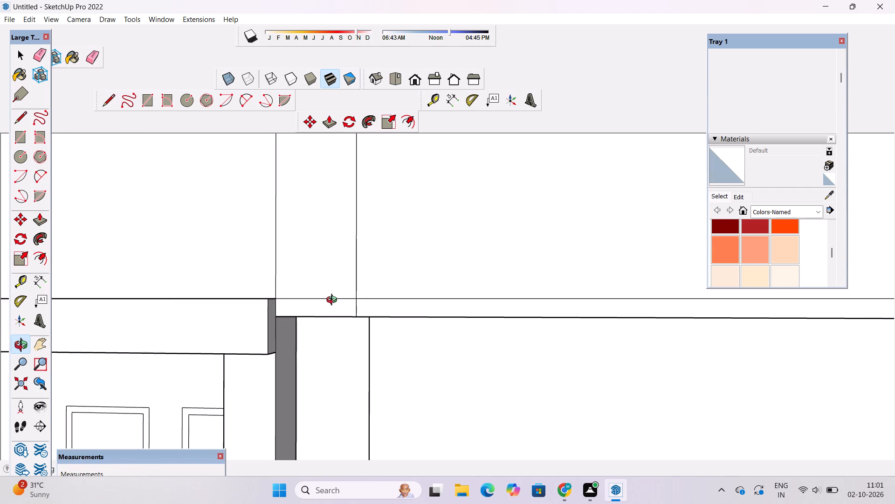
key(e)
drag(351, 246, 357, 259)
drag(269, 255, 275, 264)
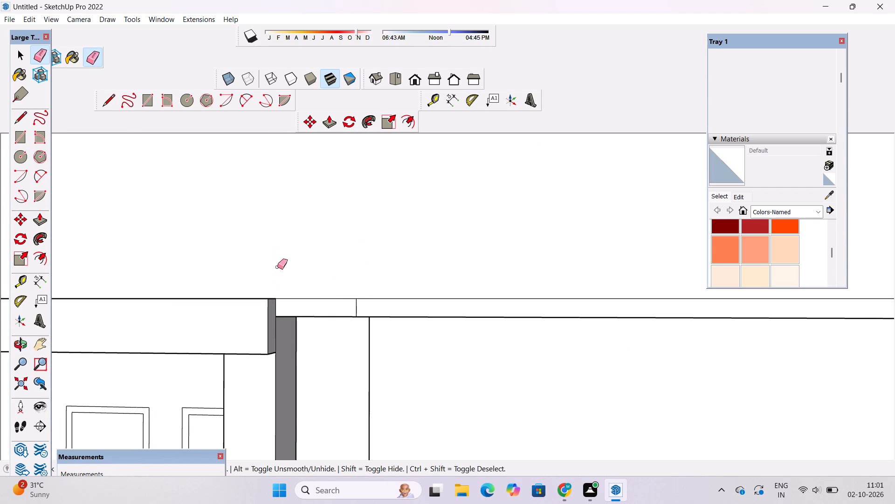
scroll(334, 310, up, 4)
drag(371, 307, 364, 308)
Erase the leftover long edge and its short end edge on the underside of the roof slab's overhang, beside the column.
key(o)
scroll(399, 287, down, 2)
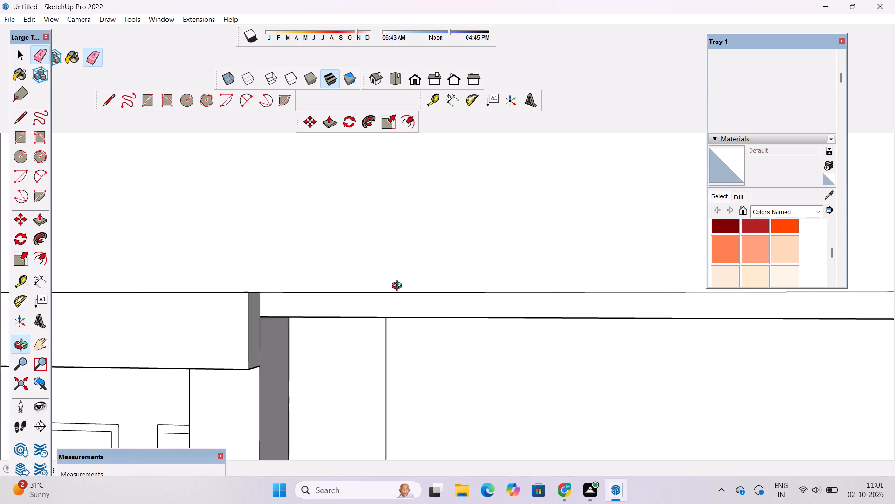
scroll(399, 287, down, 10)
scroll(406, 297, up, 5)
drag(400, 295, 284, 307)
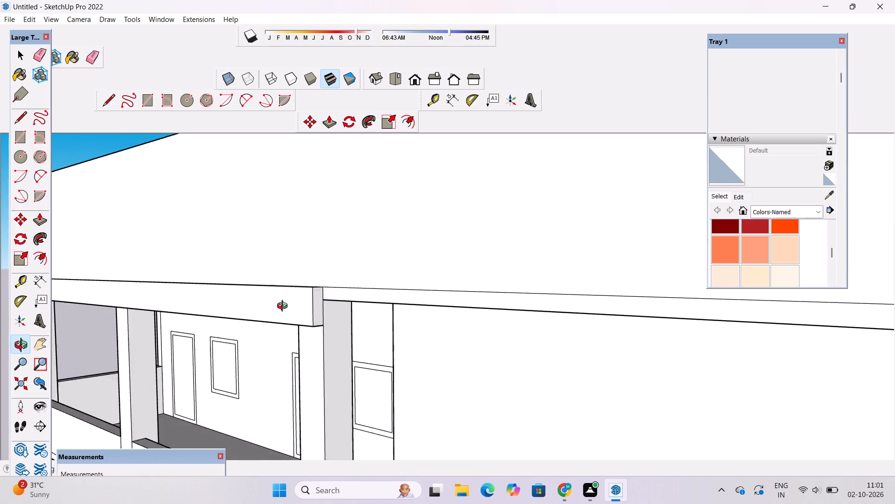
drag(284, 307, 336, 300)
scroll(344, 296, down, 6)
drag(345, 296, 390, 341)
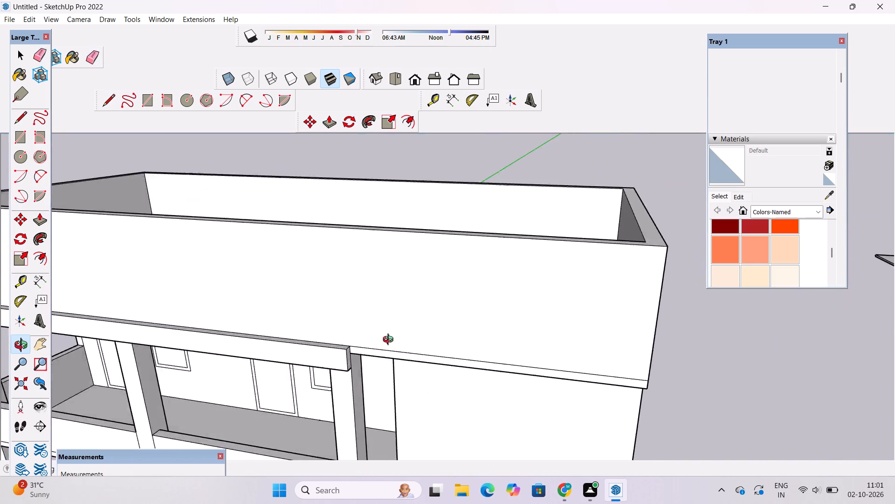
drag(390, 341, 398, 326)
scroll(404, 313, down, 6)
drag(573, 343, 348, 246)
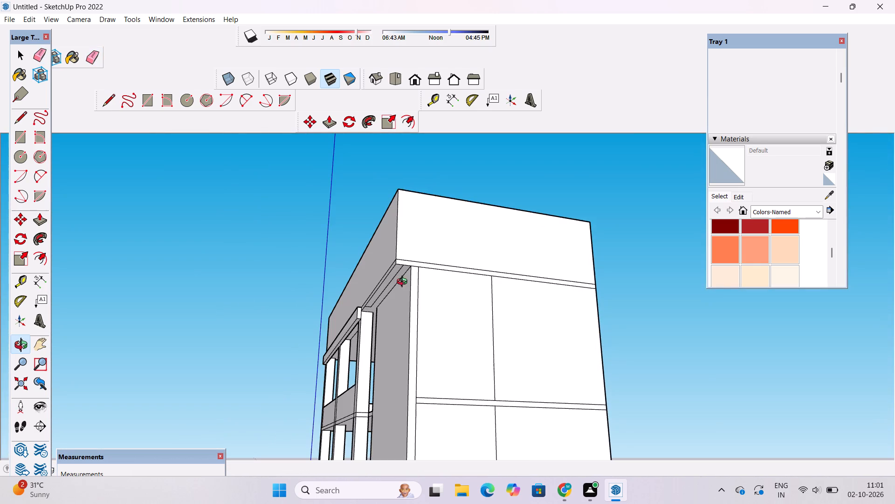
scroll(394, 281, up, 7)
drag(393, 294, 375, 279)
scroll(368, 289, up, 7)
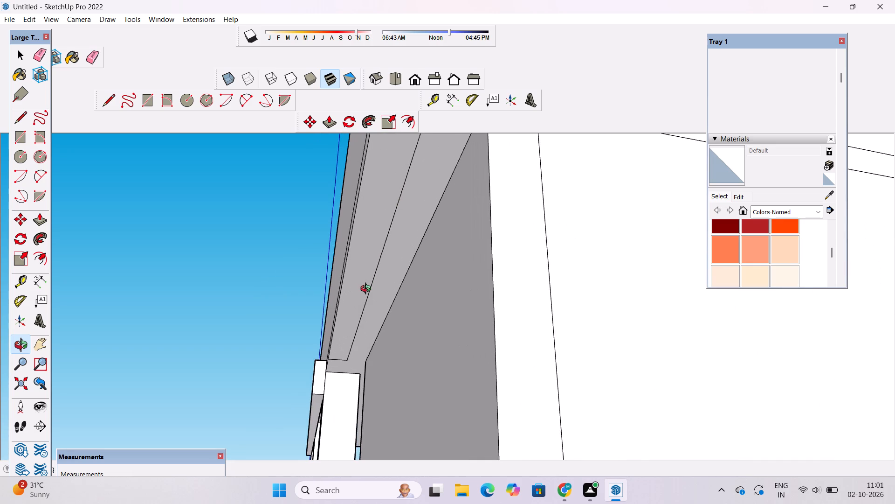
key(e)
drag(367, 300, 340, 360)
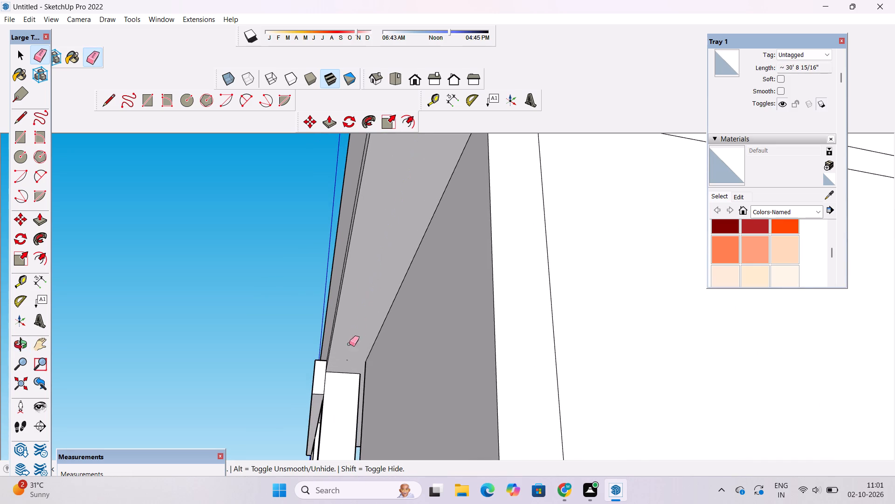
Inspect the roof overhang's underside where it meets the corner column and side wall, and check the building in front view.
key(o)
scroll(371, 294, down, 4)
drag(368, 357, 390, 411)
scroll(374, 361, up, 4)
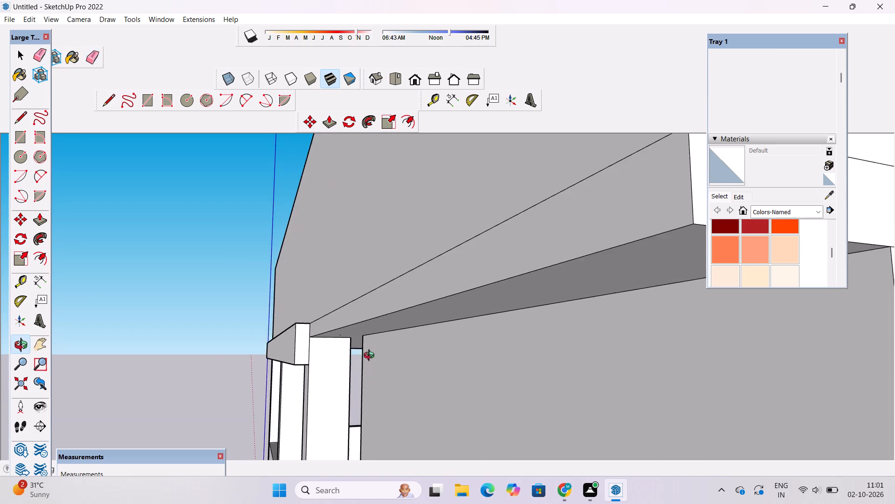
scroll(371, 357, up, 10)
drag(364, 346, 333, 354)
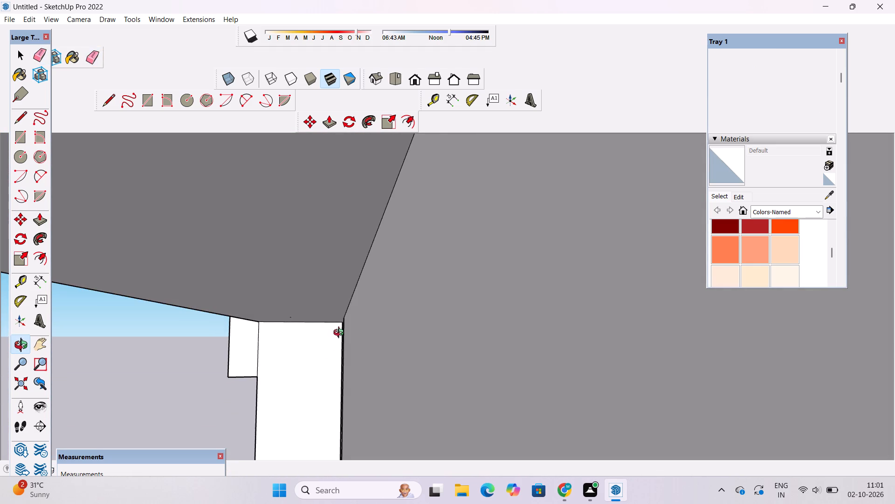
scroll(341, 327, up, 13)
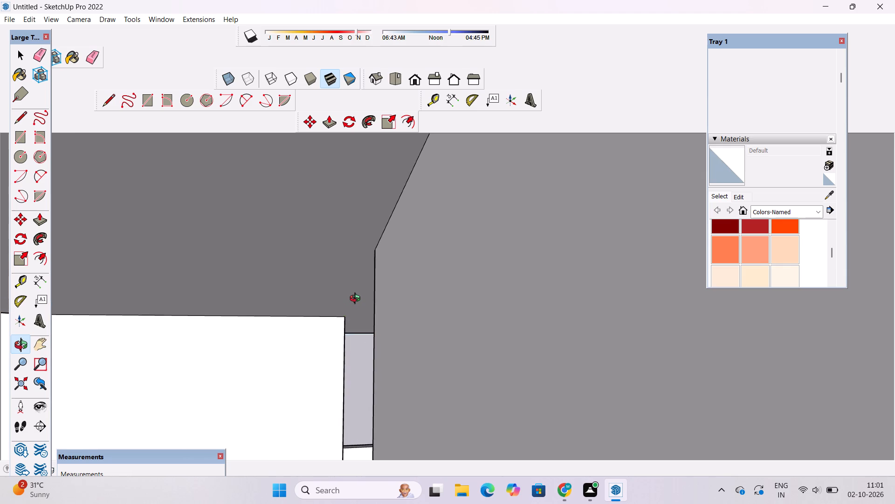
scroll(357, 300, up, 3)
scroll(357, 300, down, 11)
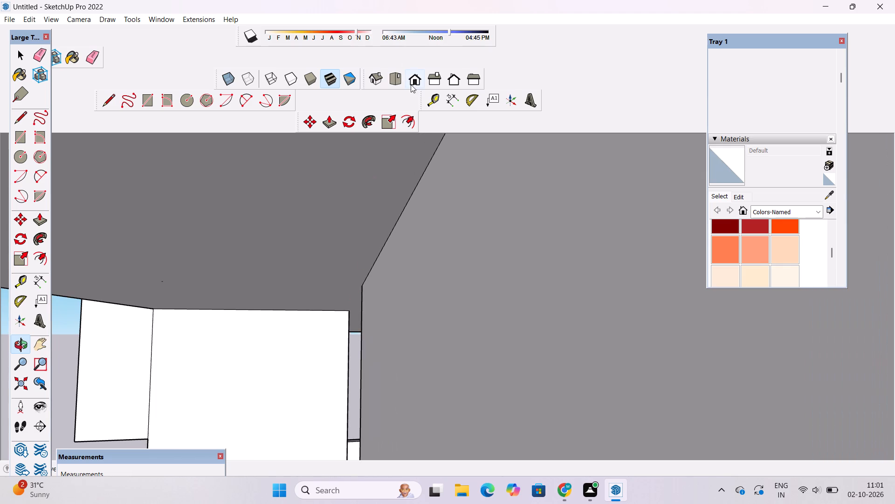
click(413, 81)
scroll(359, 262, down, 14)
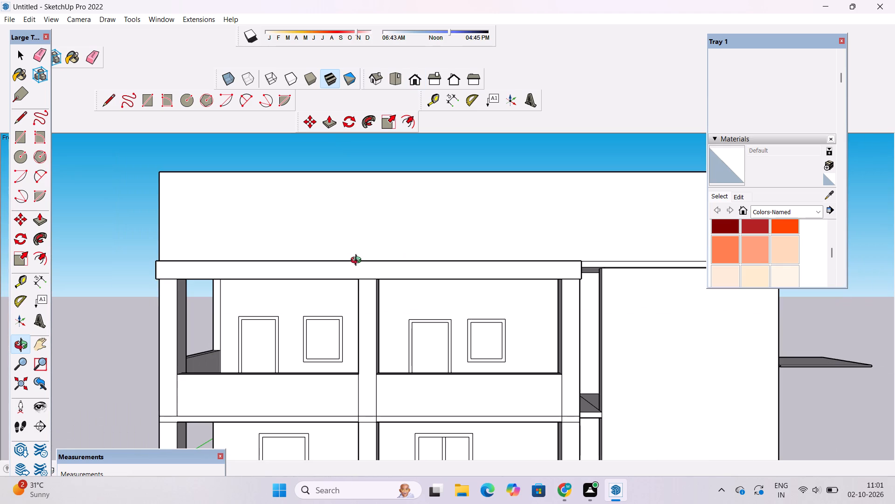
scroll(357, 259, down, 5)
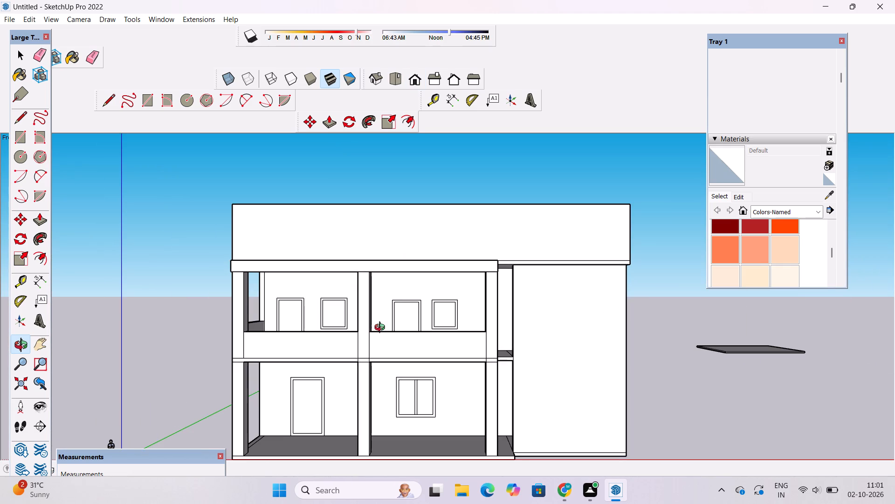
Draw a line under the intermediate slab in the window bay, between the midpoints of the facing columns' top edges.
drag(381, 333, 388, 368)
scroll(388, 372, up, 7)
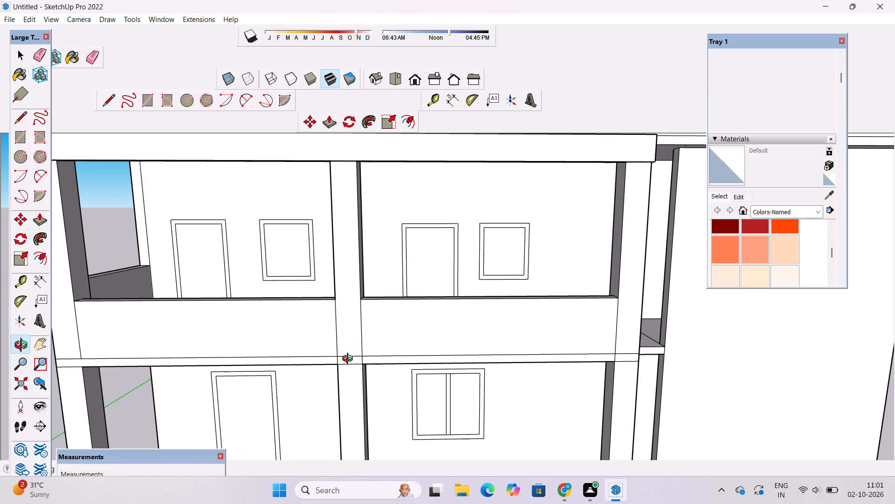
scroll(350, 360, up, 5)
drag(323, 364, 330, 307)
drag(378, 362, 367, 292)
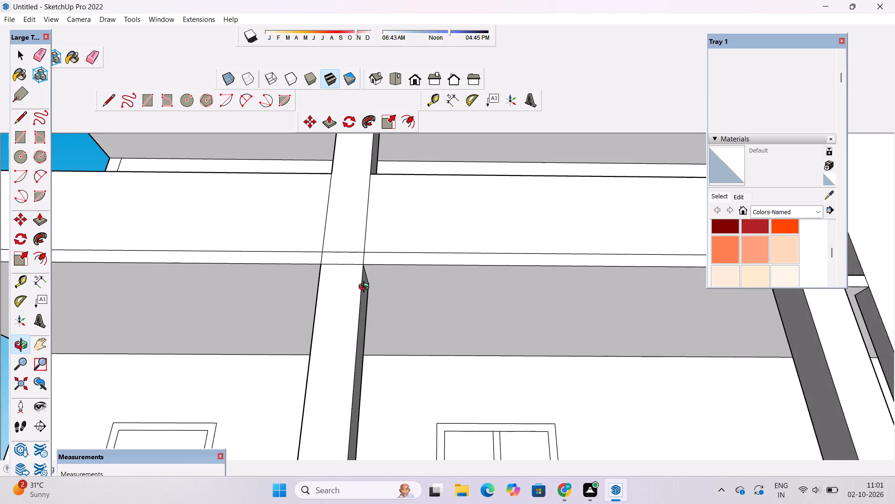
shift+drag(358, 293, 358, 318)
drag(389, 332, 298, 305)
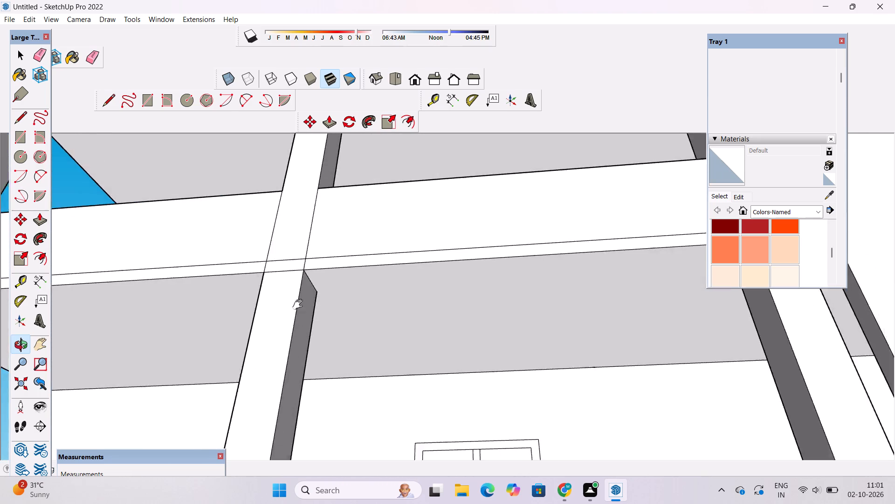
shift+scroll(296, 304, down, 5)
drag(278, 316, 295, 308)
shift+drag(298, 304, 290, 311)
scroll(311, 314, up, 2)
shift+drag(312, 315, 316, 322)
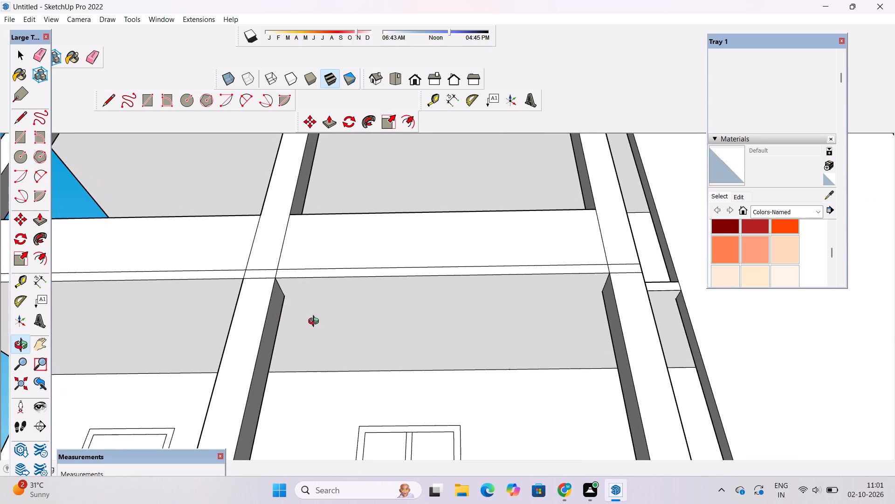
drag(317, 323, 335, 328)
key(l)
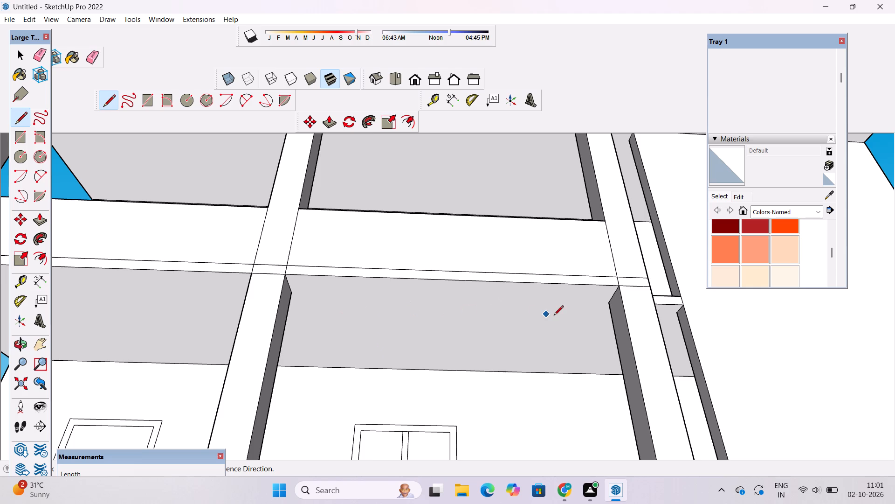
scroll(618, 293, up, 4)
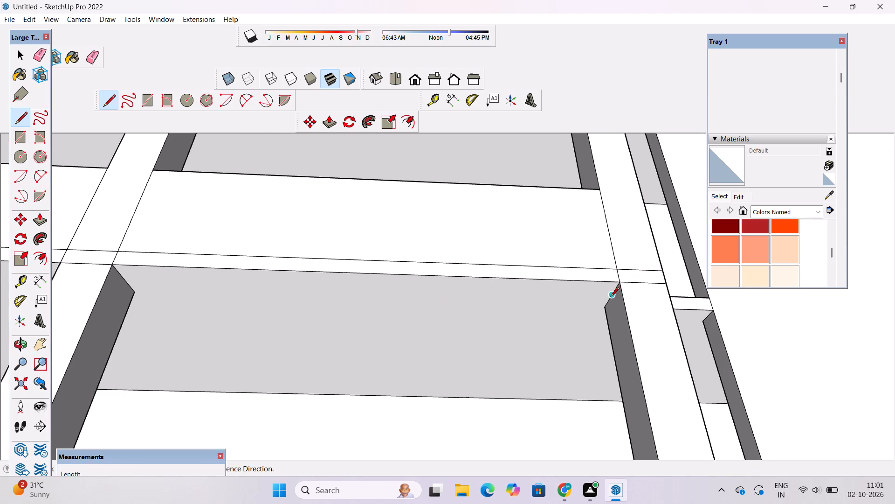
click(610, 297)
scroll(610, 297, down, 4)
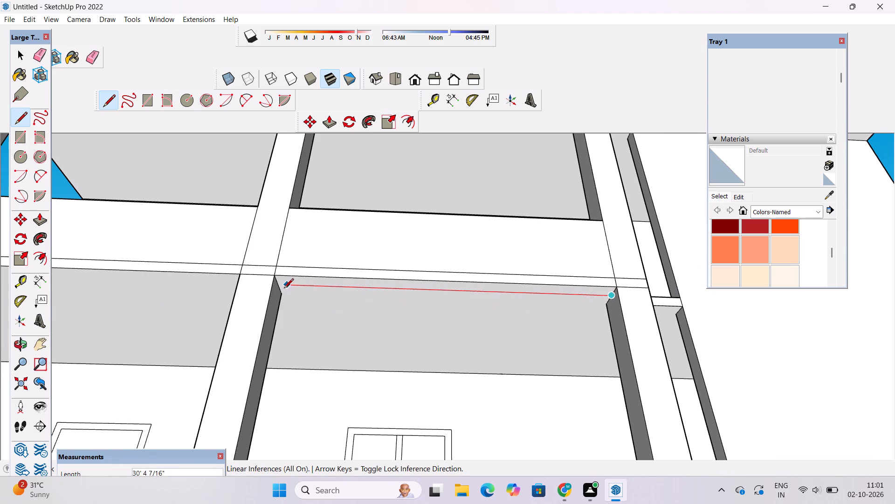
scroll(278, 288, up, 5)
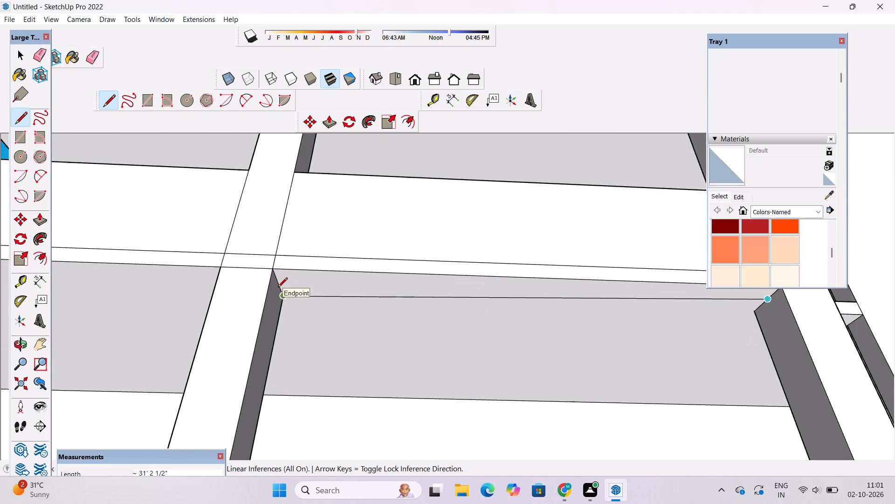
scroll(278, 287, up, 2)
click(277, 283)
scroll(402, 295, down, 5)
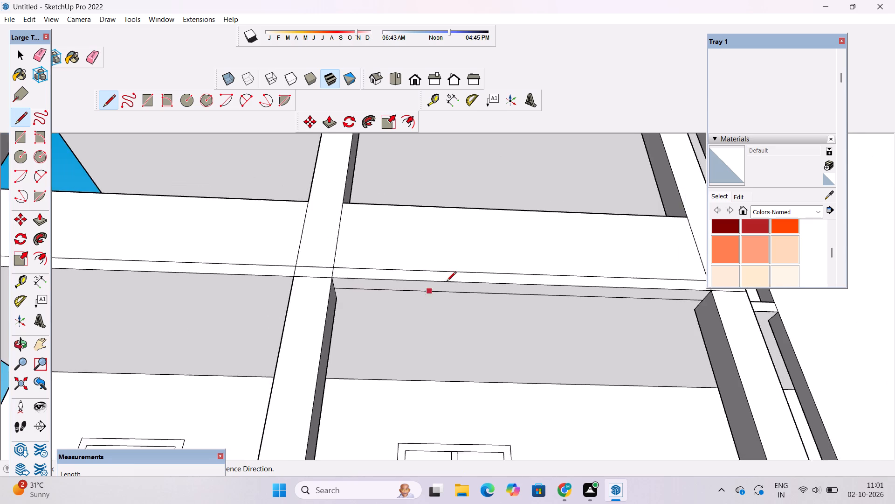
Draw a matching line about 30' 6" long under the intermediate slab in the door bay, between the facing columns' top-edge midpoints.
scroll(447, 282, down, 8)
scroll(179, 283, up, 10)
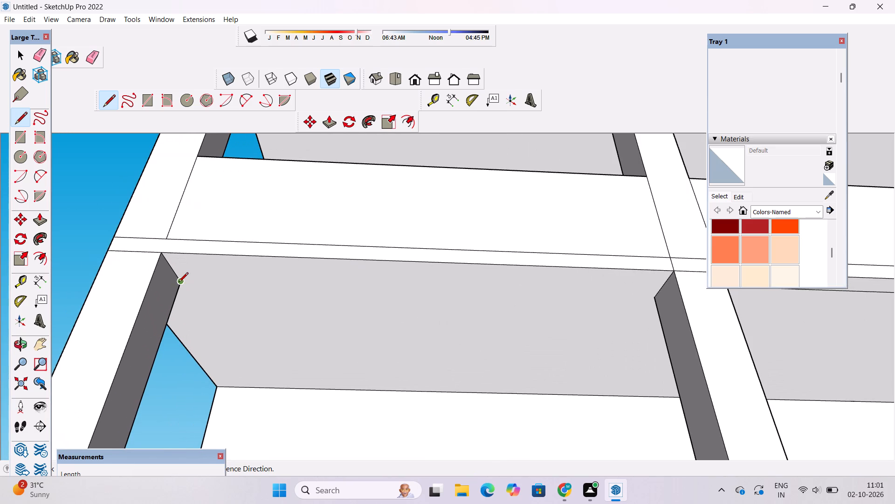
click(172, 269)
scroll(214, 267, down, 4)
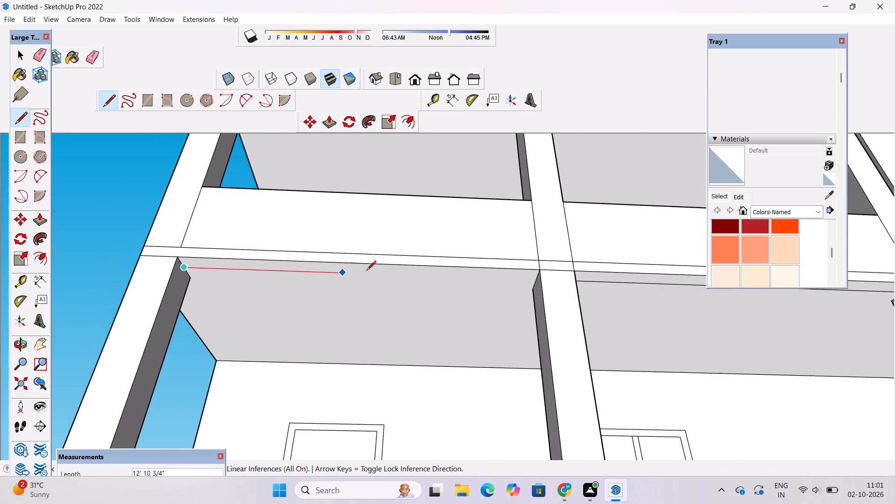
scroll(489, 279, up, 4)
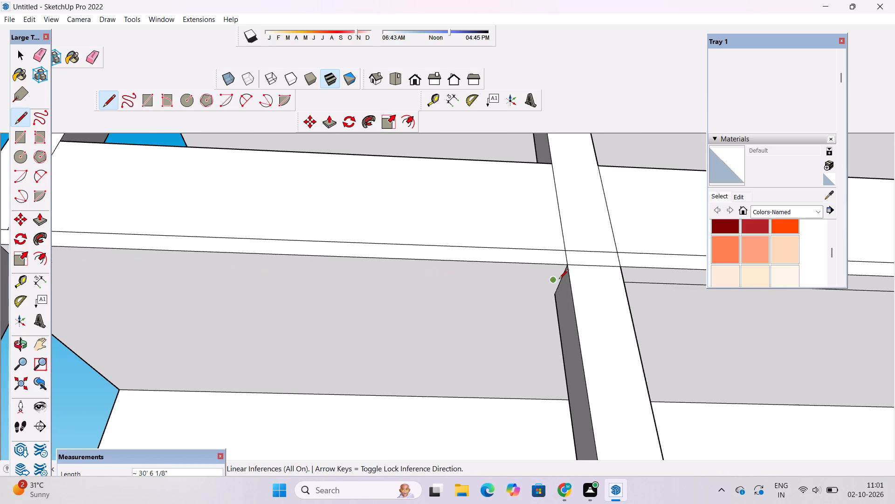
click(559, 280)
key(space)
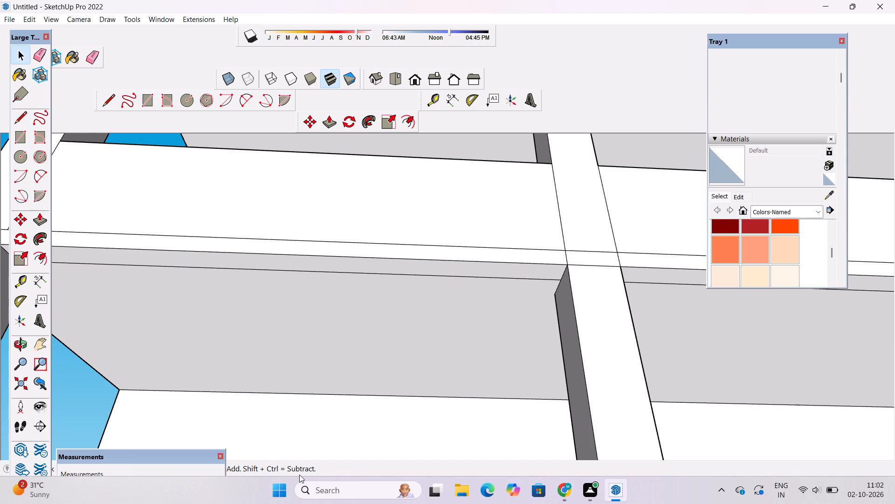
Inspect the divided ceiling edges in the ground-storey bays and the whole front of the building from below and at eye level.
scroll(372, 238, down, 4)
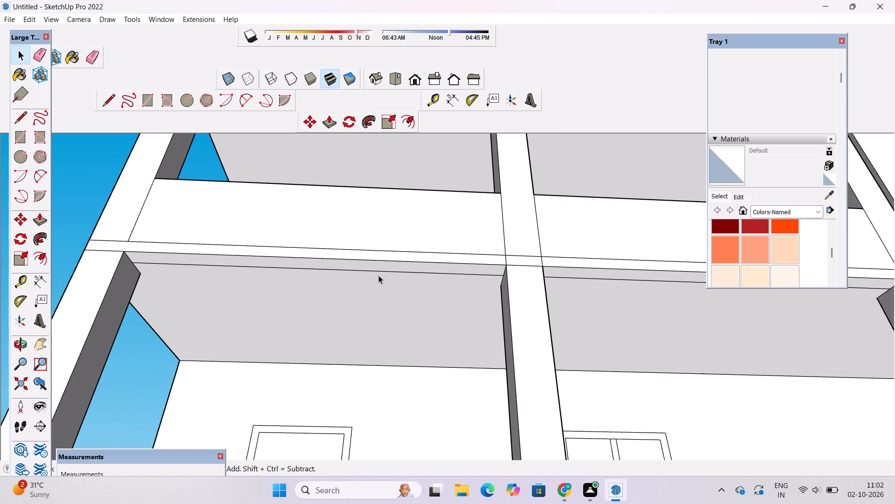
scroll(379, 275, down, 2)
scroll(351, 391, up, 1)
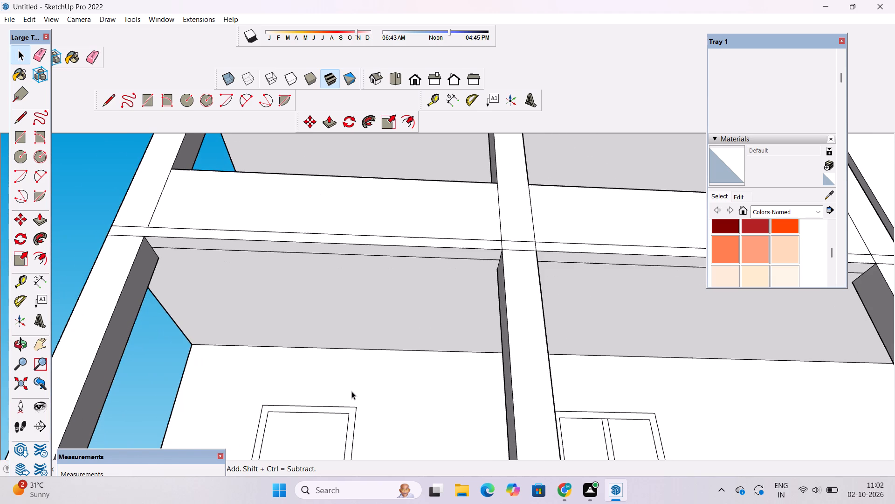
scroll(351, 391, up, 2)
scroll(351, 391, down, 5)
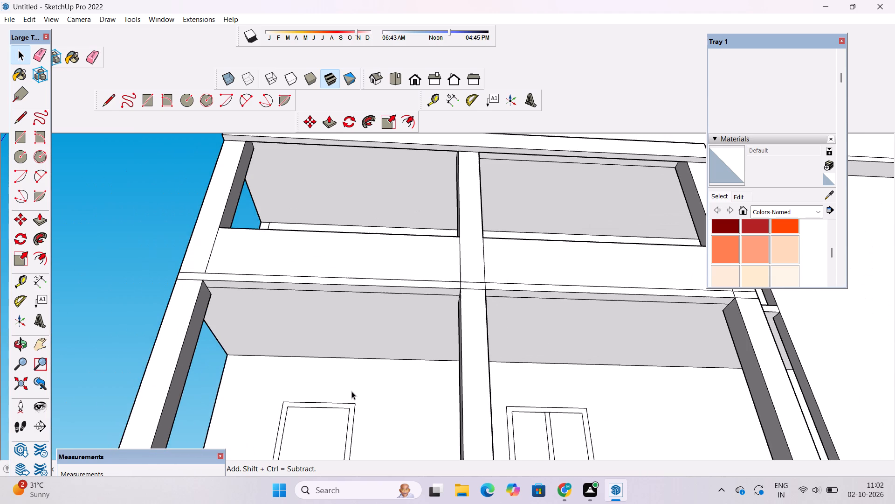
scroll(351, 391, down, 1)
key(space)
text(o)
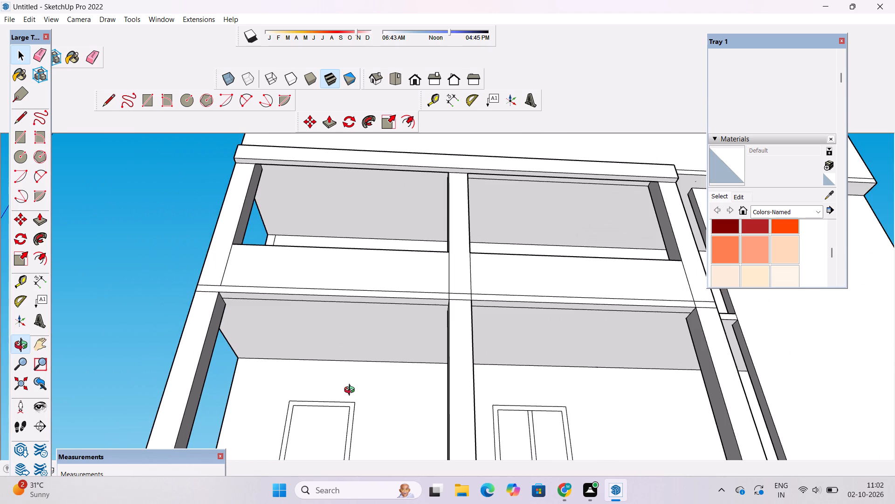
scroll(351, 391, down, 4)
drag(367, 357, 355, 421)
drag(354, 427, 335, 368)
scroll(334, 365, down, 3)
scroll(334, 365, up, 2)
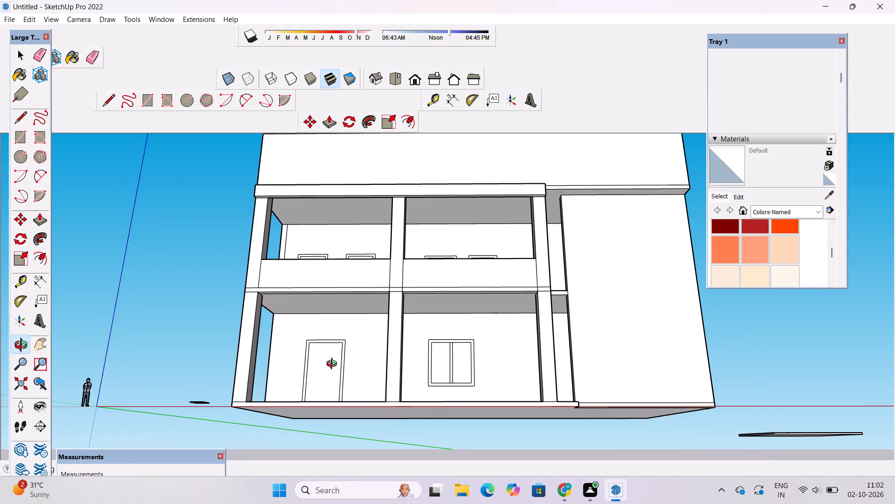
scroll(334, 365, down, 5)
drag(336, 364, 344, 415)
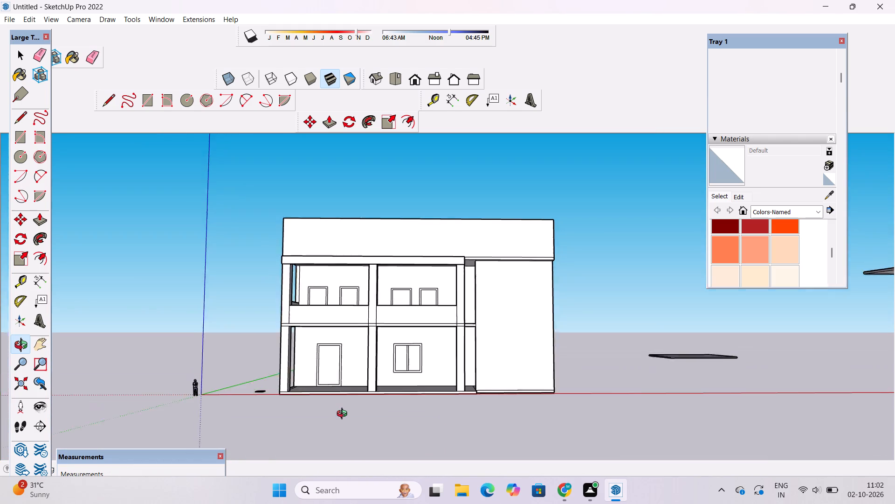
drag(344, 415, 345, 417)
scroll(345, 403, up, 2)
shift+drag(346, 382, 328, 358)
scroll(326, 357, down, 1)
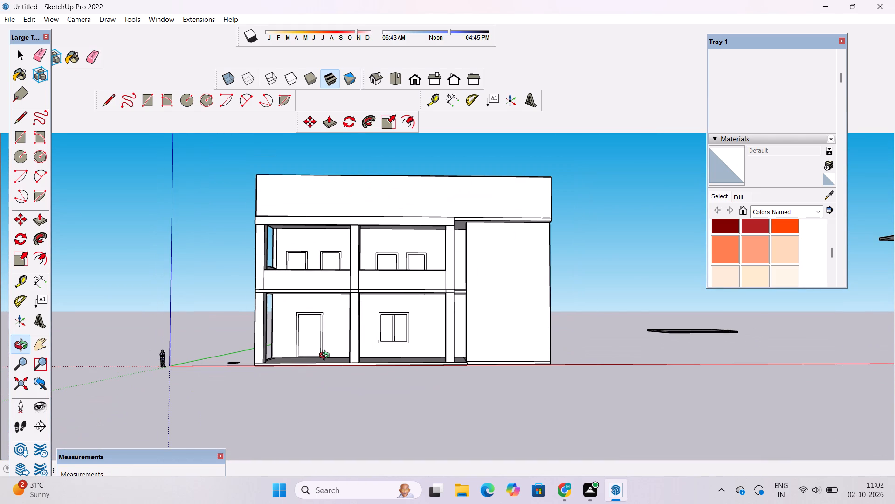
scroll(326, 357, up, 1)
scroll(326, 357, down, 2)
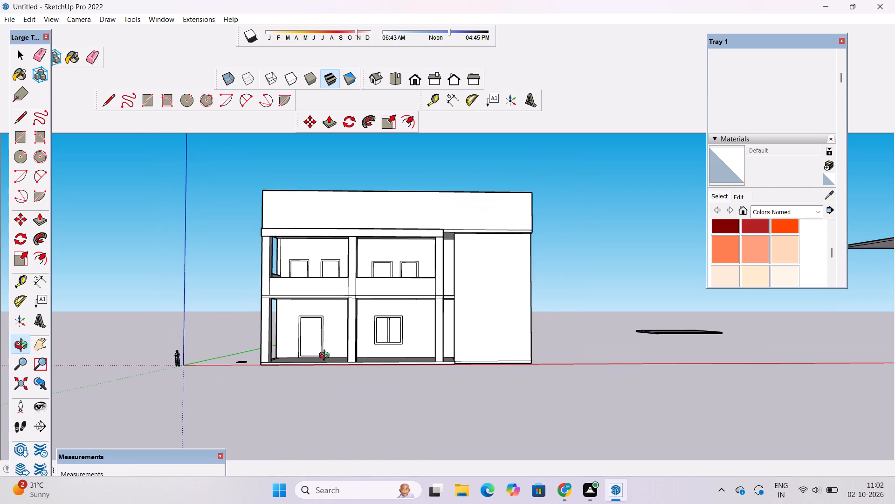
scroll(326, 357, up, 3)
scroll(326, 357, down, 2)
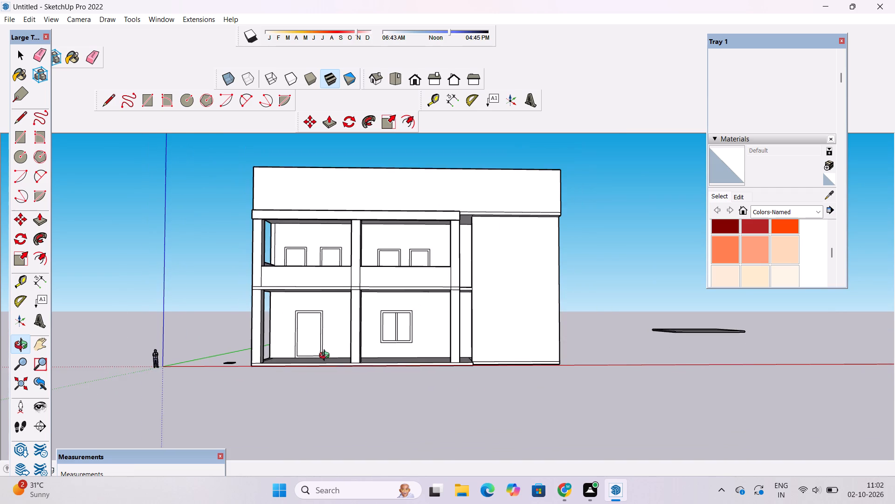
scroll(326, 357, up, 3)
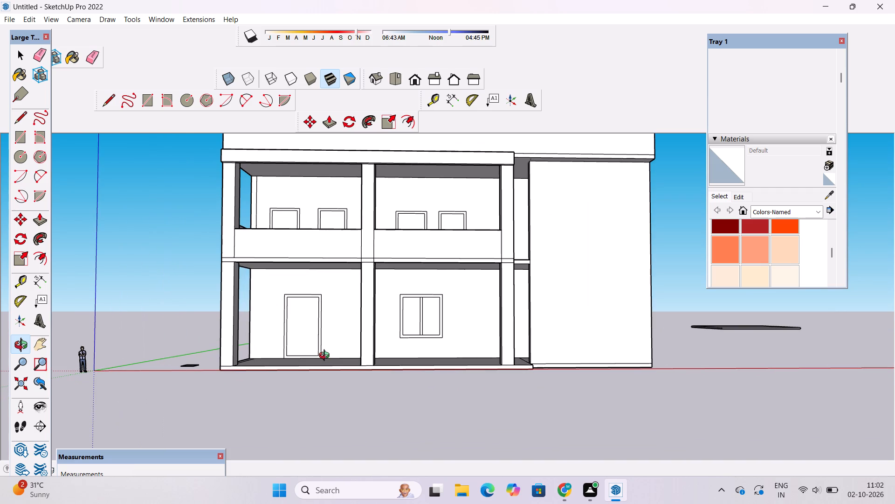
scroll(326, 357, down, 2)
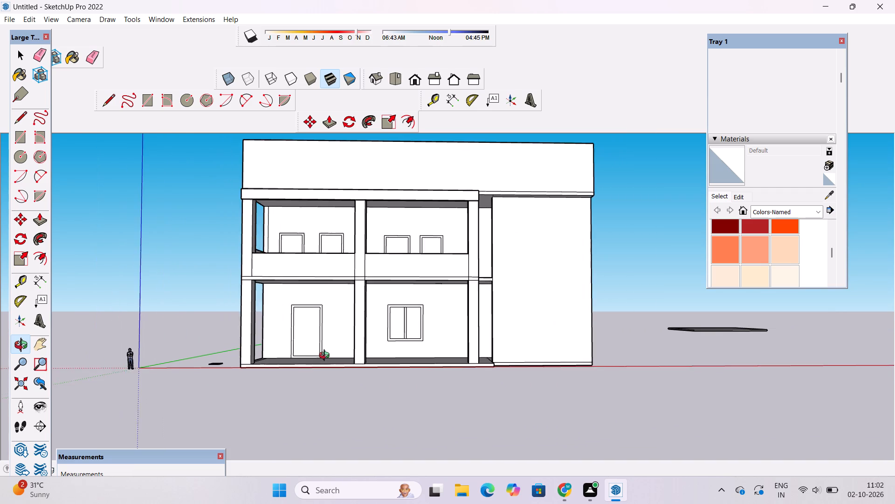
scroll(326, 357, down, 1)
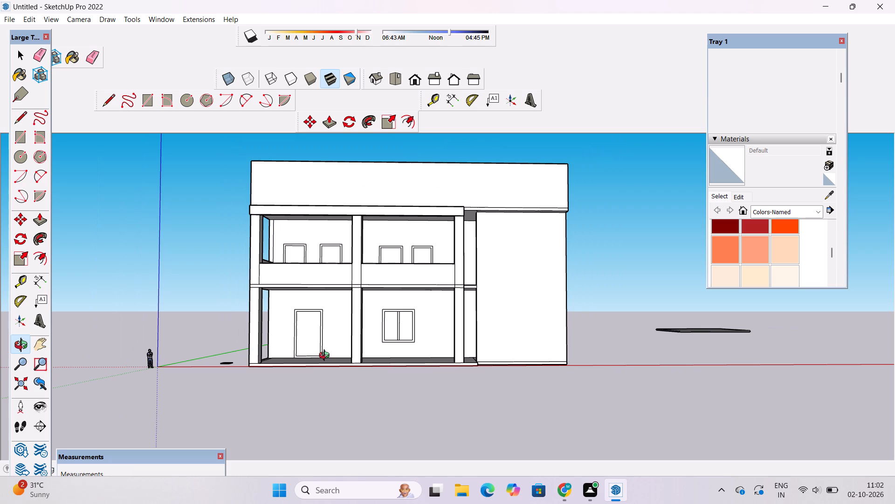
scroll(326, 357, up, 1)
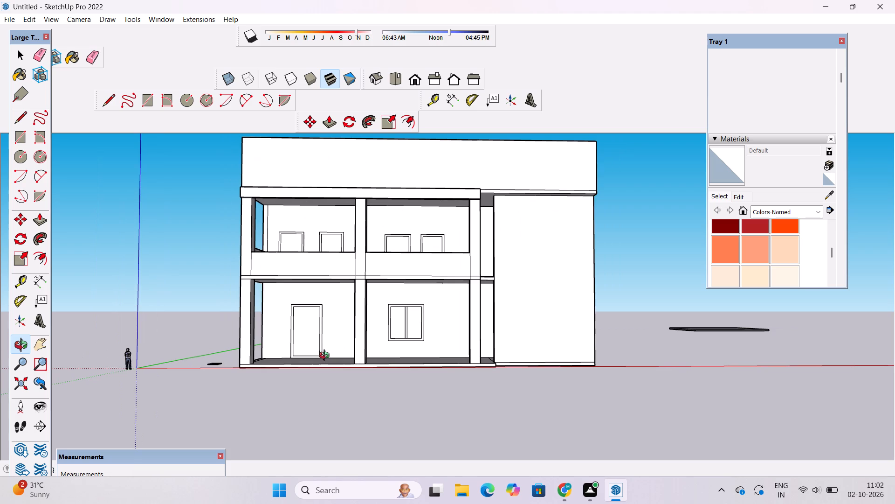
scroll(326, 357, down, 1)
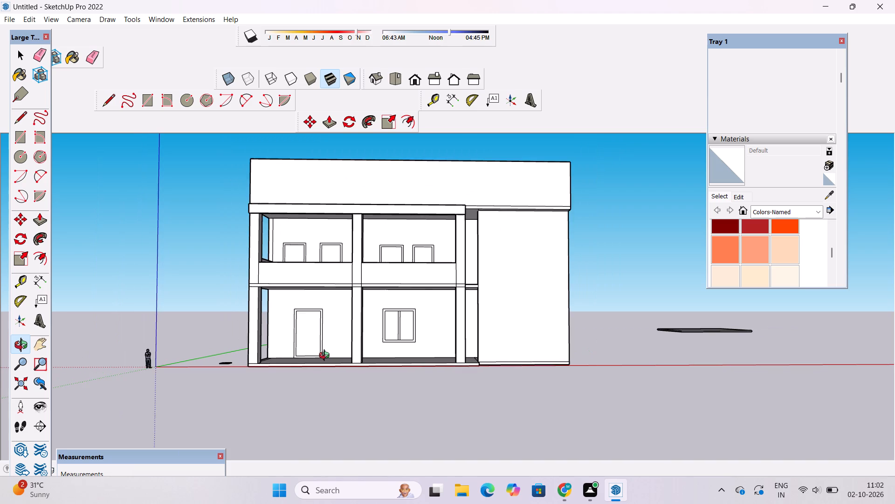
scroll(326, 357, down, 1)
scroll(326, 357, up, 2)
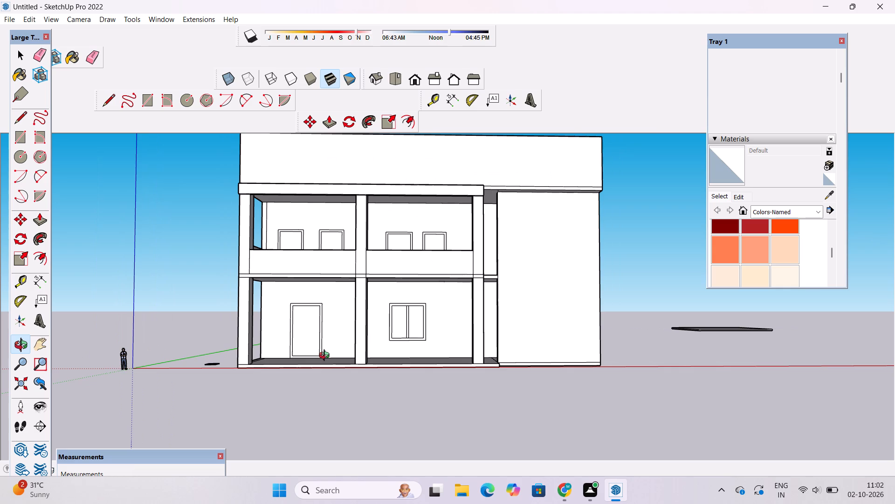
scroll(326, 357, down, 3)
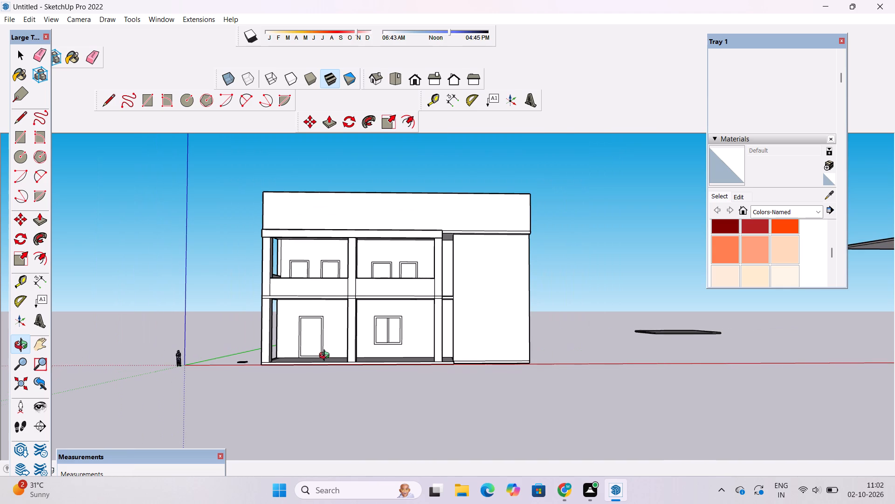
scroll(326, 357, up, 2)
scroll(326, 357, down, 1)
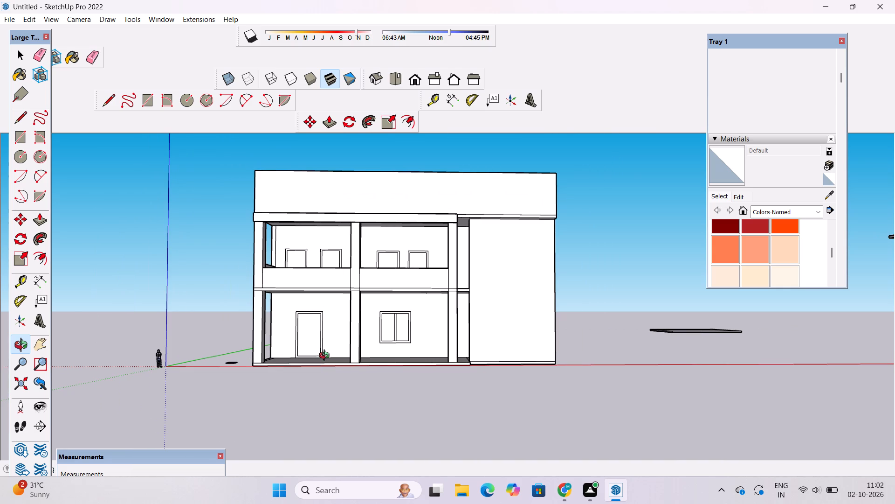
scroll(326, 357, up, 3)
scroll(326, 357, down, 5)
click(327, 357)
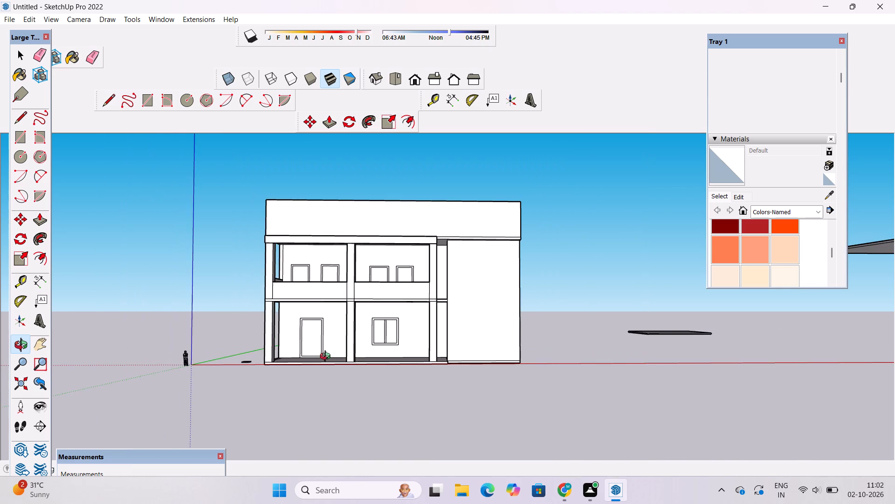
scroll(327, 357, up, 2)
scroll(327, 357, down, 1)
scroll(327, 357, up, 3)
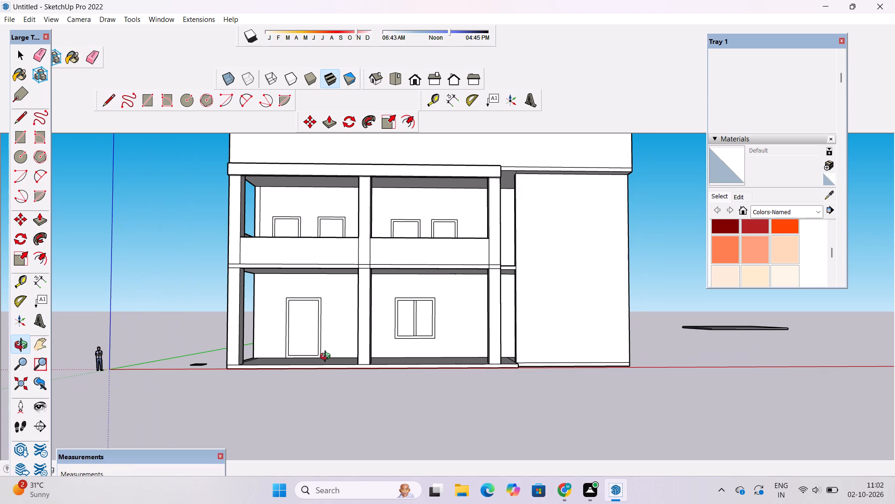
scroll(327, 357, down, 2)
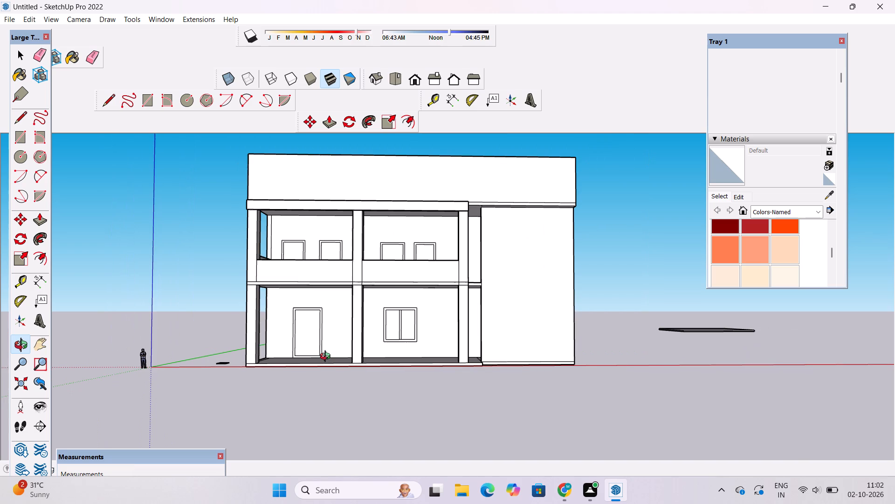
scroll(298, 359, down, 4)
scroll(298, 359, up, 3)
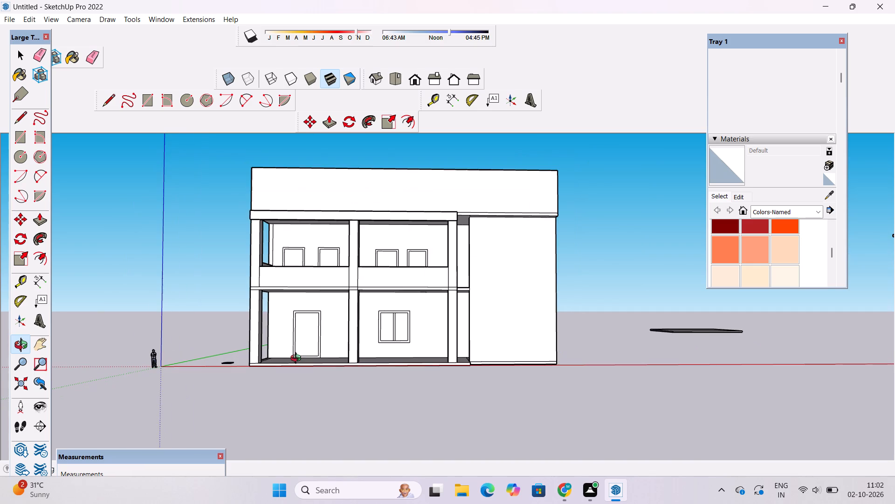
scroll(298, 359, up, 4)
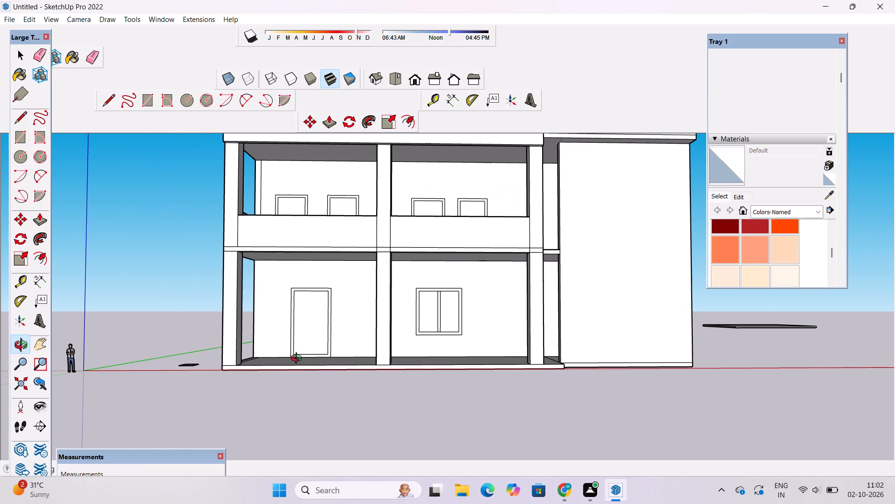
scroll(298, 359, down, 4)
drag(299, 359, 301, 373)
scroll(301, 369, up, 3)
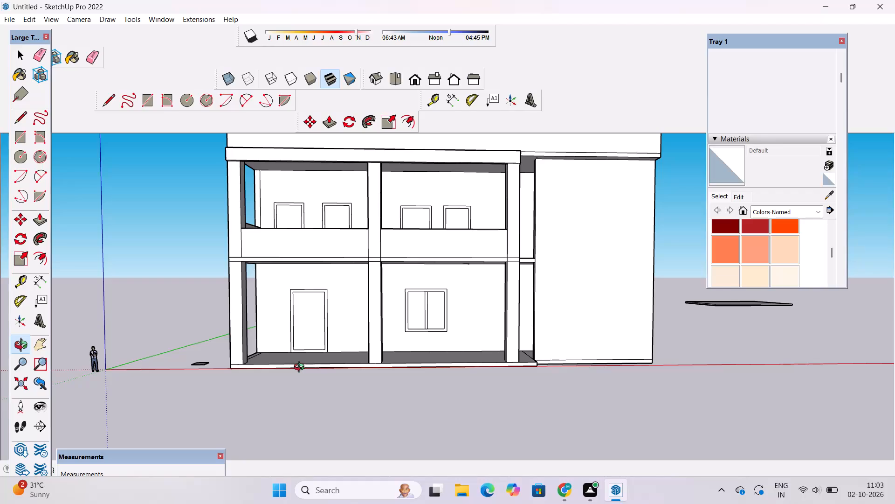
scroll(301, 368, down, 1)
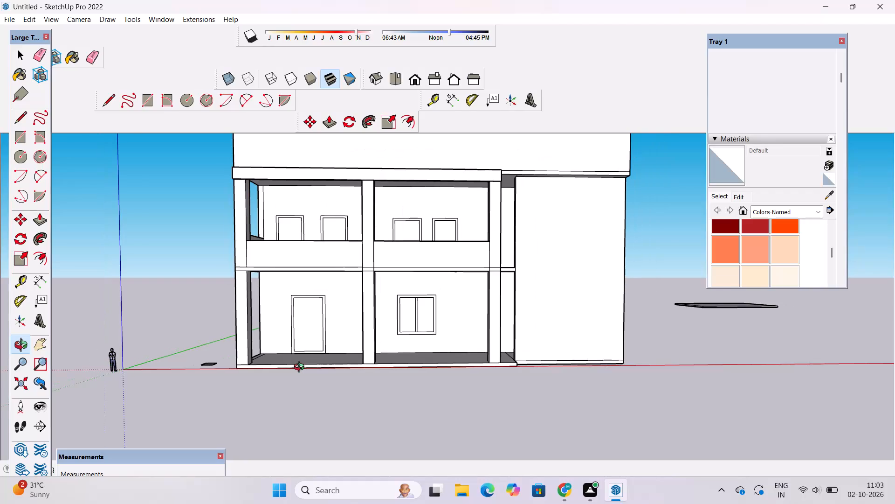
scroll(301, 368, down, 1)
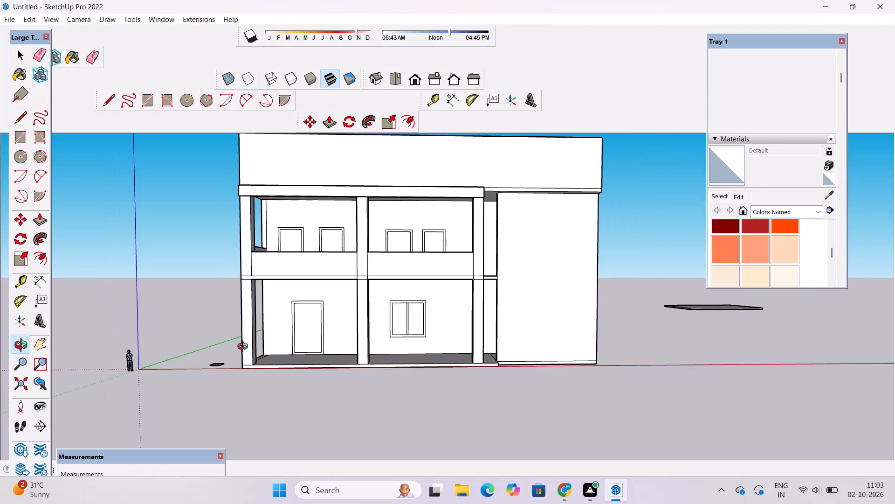
Push/Pull the narrow floor strip on the open side of the ground-storey door bay up 8' to form a low side wall.
scroll(245, 348, down, 2)
drag(300, 365, 285, 484)
scroll(265, 370, up, 4)
drag(265, 369, 272, 398)
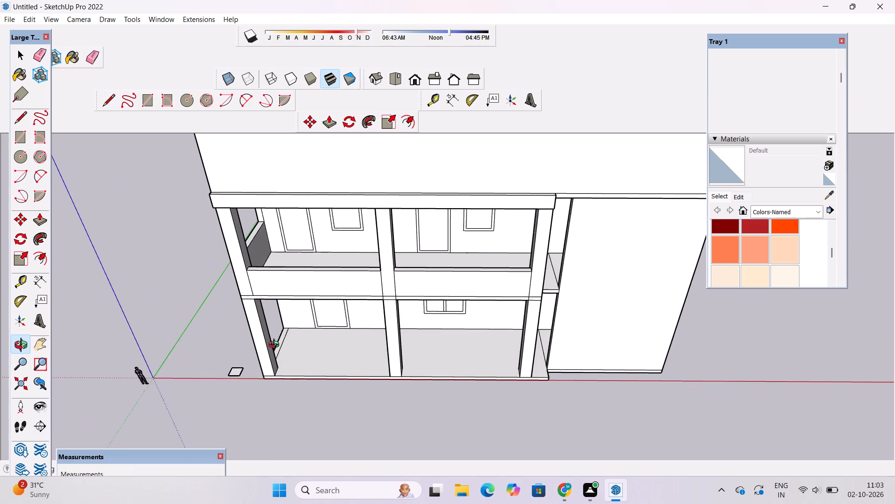
scroll(276, 346, up, 9)
shift+drag(280, 350, 280, 377)
scroll(278, 377, up, 2)
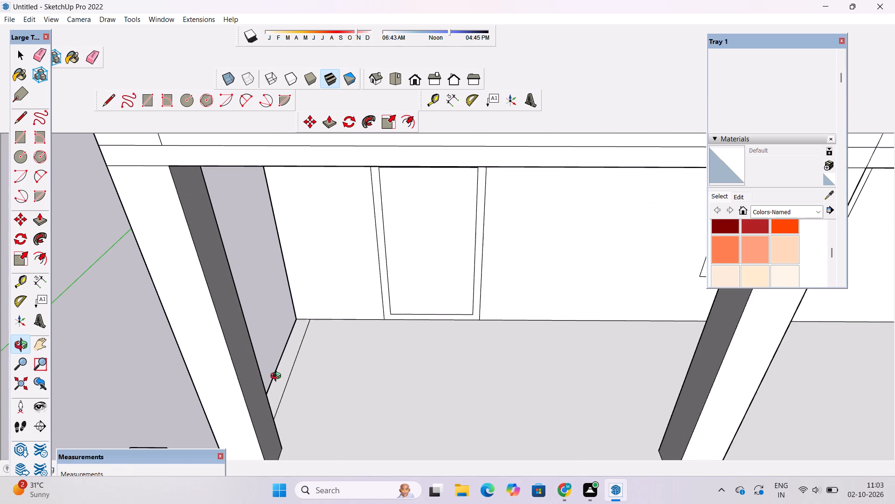
key(p)
click(282, 369)
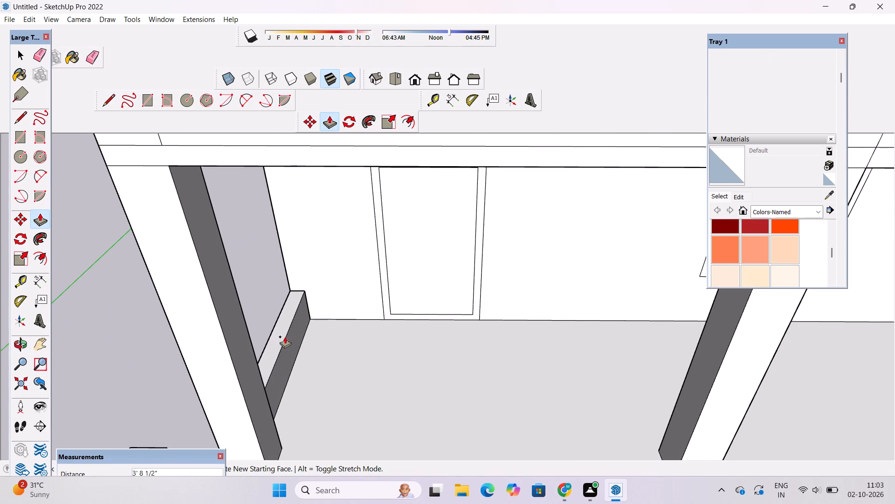
text(8')
key(Return)
Examine the ground-storey side wall in relation to the upper-storey side parapet and the front bays.
key(o)
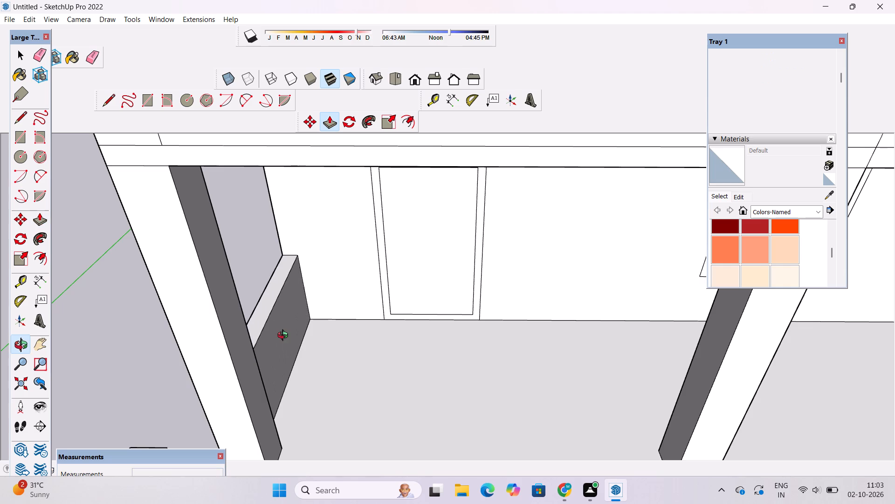
scroll(261, 336, down, 13)
drag(259, 411, 259, 378)
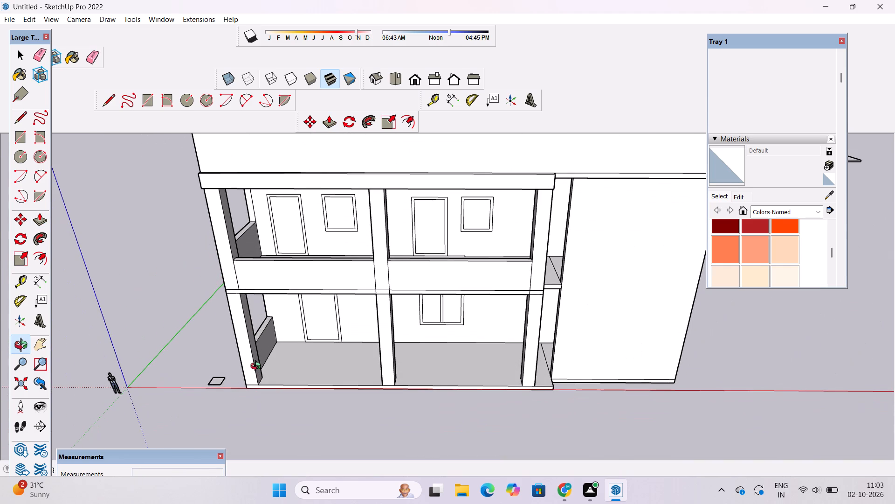
scroll(258, 367, down, 1)
scroll(258, 367, up, 2)
scroll(258, 367, down, 2)
scroll(258, 367, up, 3)
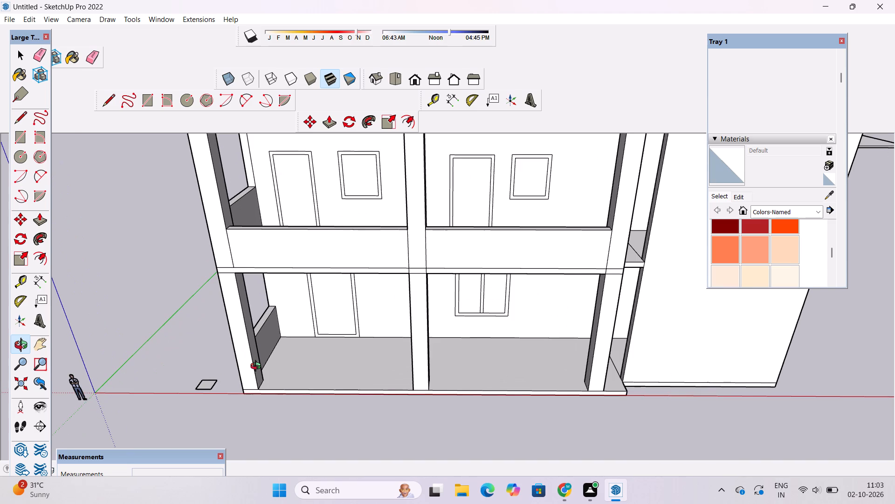
scroll(258, 367, down, 3)
scroll(258, 367, up, 1)
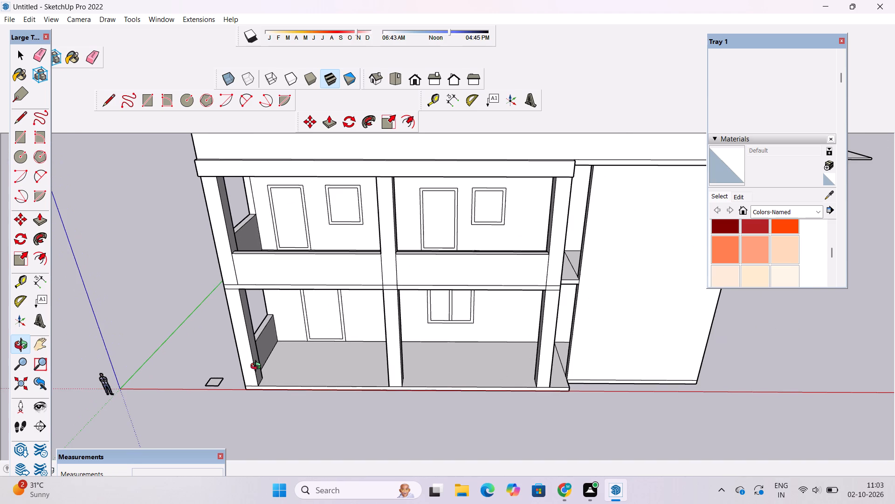
scroll(258, 367, down, 1)
scroll(258, 366, up, 1)
scroll(259, 365, down, 2)
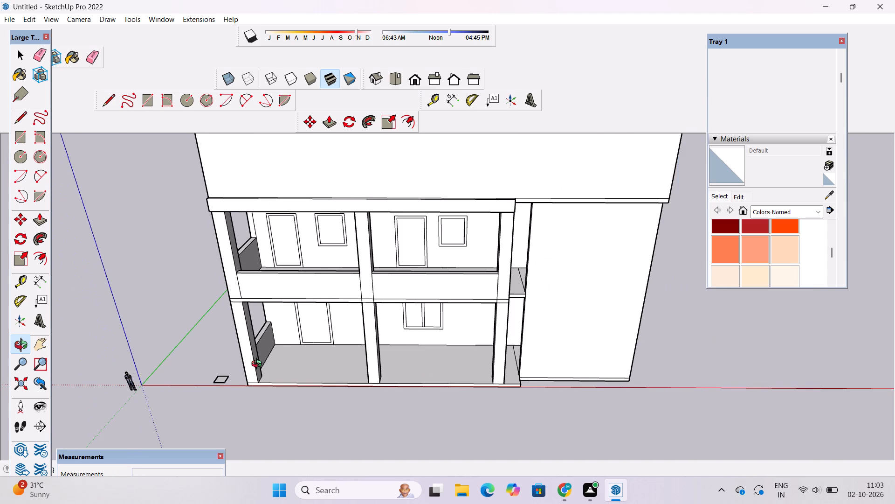
scroll(259, 365, up, 1)
scroll(259, 365, down, 2)
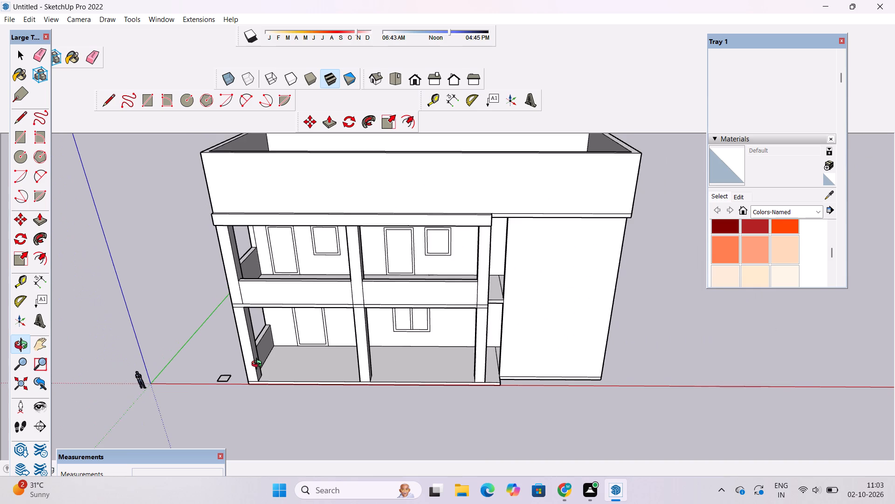
scroll(259, 365, down, 4)
scroll(260, 384, up, 9)
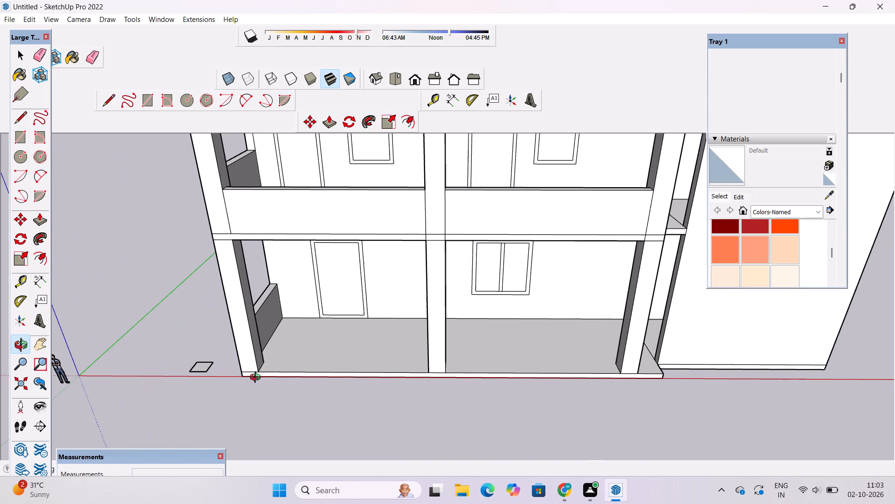
Examine the ground-storey door and window bays and the low side wall from the front of the building.
scroll(257, 378, down, 1)
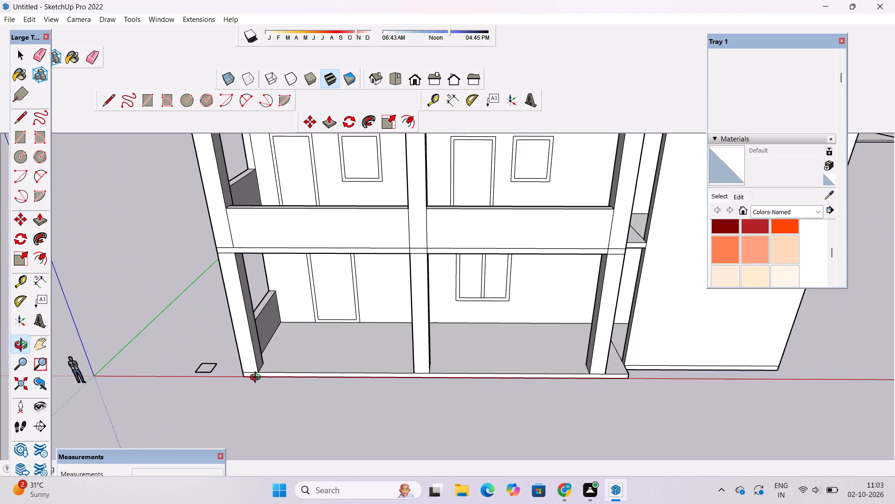
scroll(257, 378, down, 3)
scroll(267, 392, up, 4)
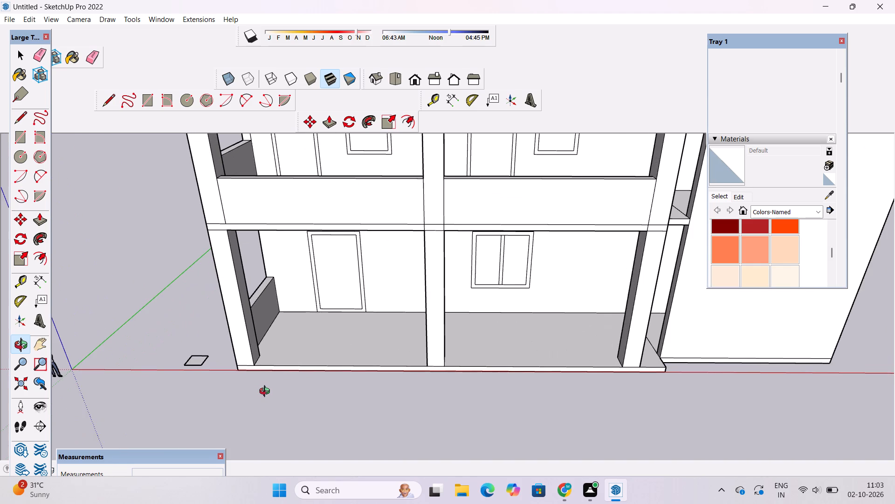
shift+drag(265, 391, 228, 391)
shift+scroll(228, 377, down, 4)
shift+drag(231, 378, 247, 394)
drag(248, 398, 248, 388)
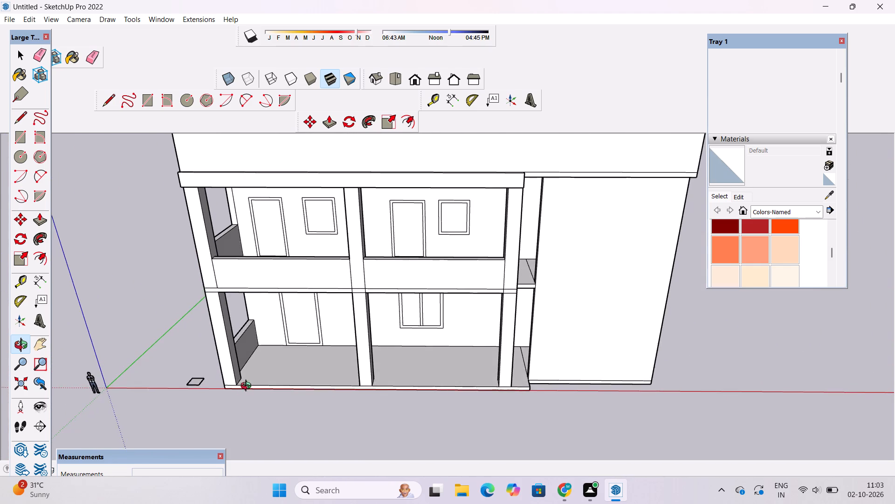
scroll(248, 387, up, 2)
shift+drag(248, 387, 235, 375)
shift+scroll(229, 375, up, 2)
shift+scroll(234, 403, down, 1)
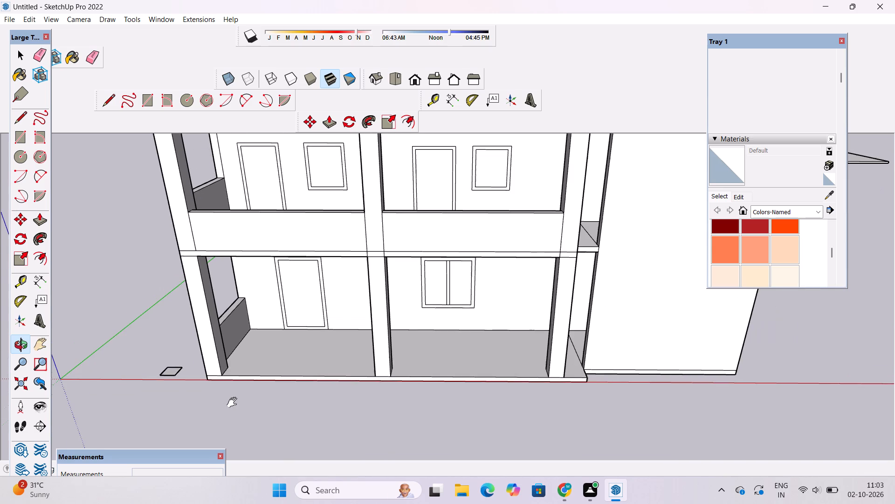
shift+scroll(234, 403, down, 1)
shift+drag(235, 411, 230, 391)
shift+drag(233, 396, 227, 403)
shift+scroll(227, 403, up, 1)
shift+drag(227, 403, 221, 390)
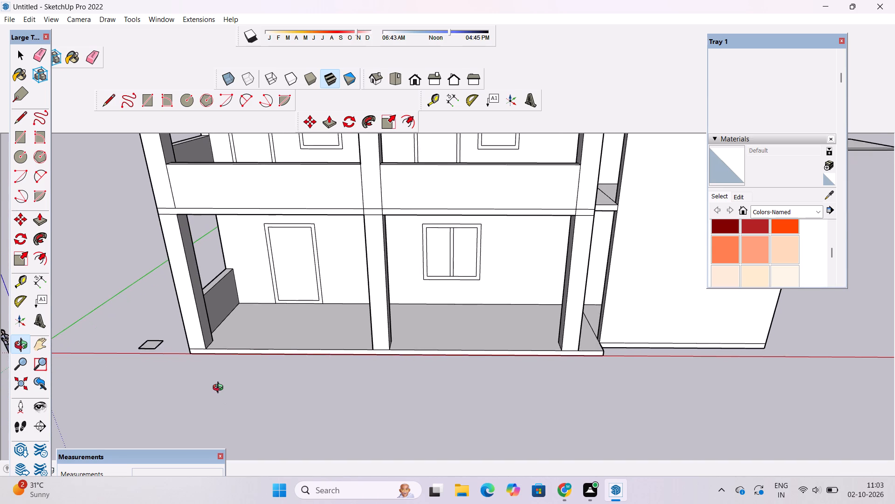
scroll(220, 389, up, 2)
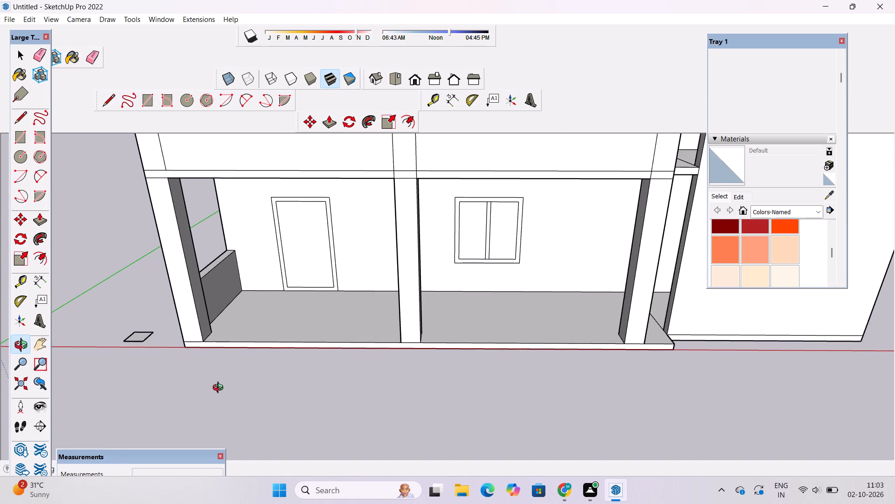
scroll(220, 387, up, 1)
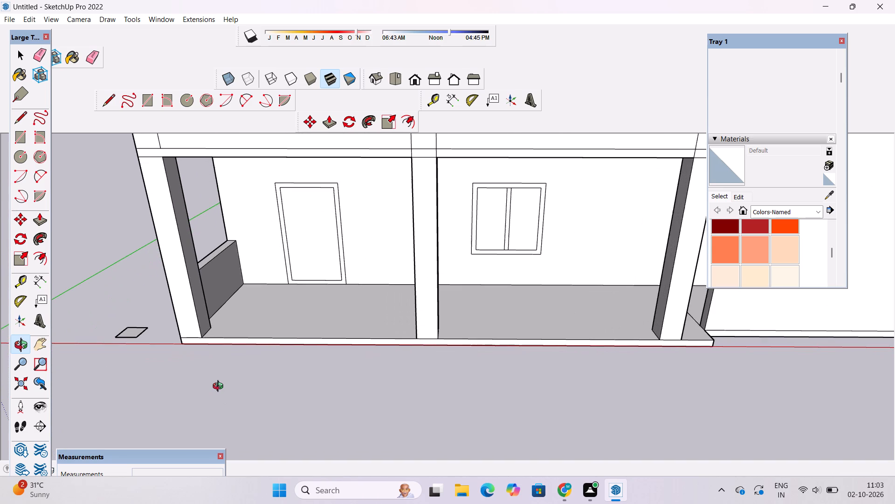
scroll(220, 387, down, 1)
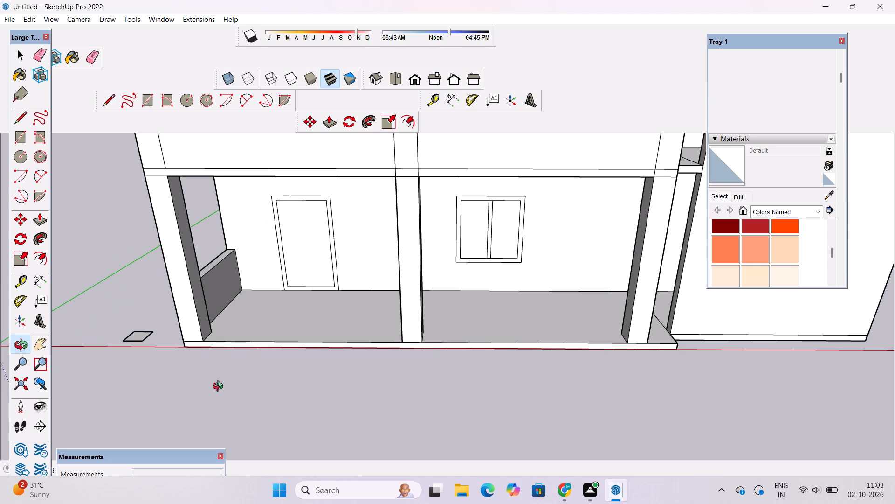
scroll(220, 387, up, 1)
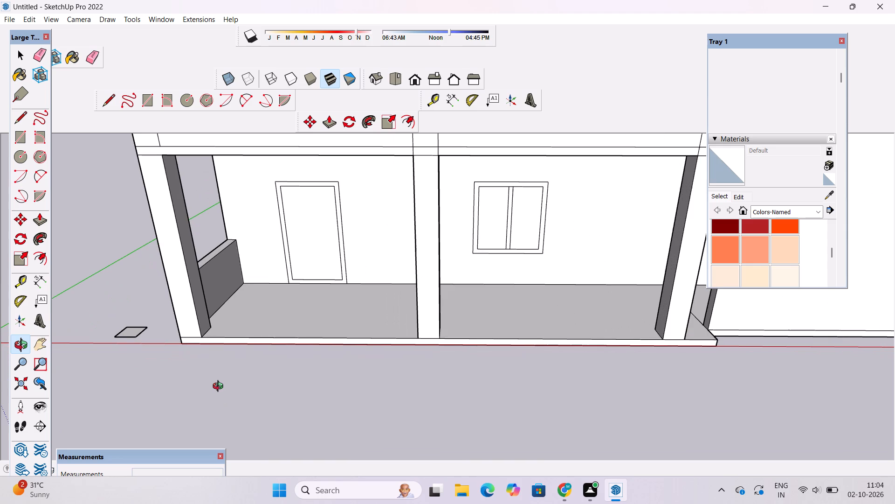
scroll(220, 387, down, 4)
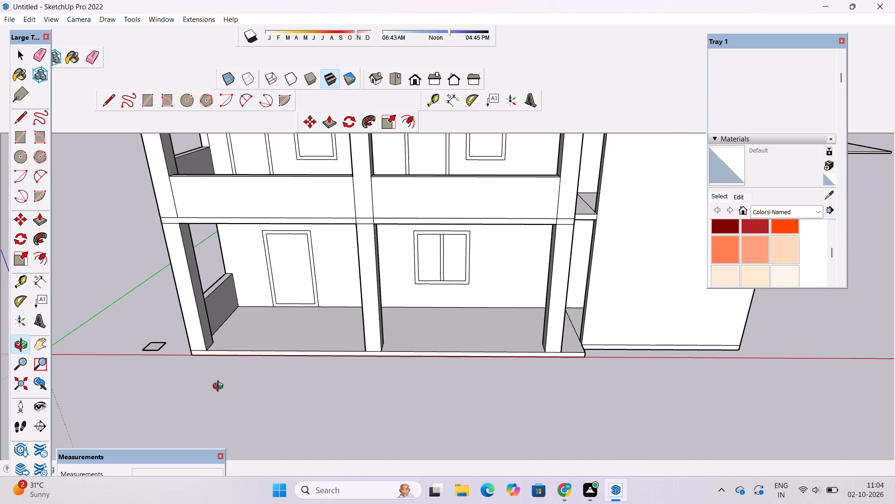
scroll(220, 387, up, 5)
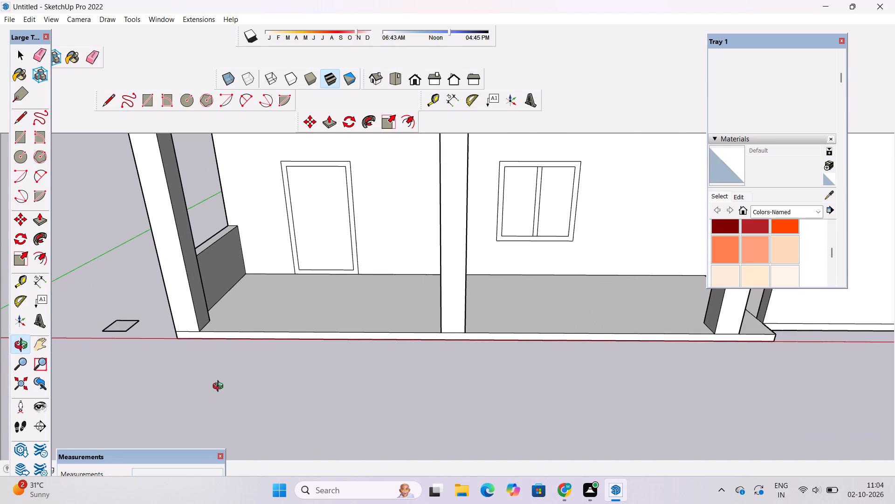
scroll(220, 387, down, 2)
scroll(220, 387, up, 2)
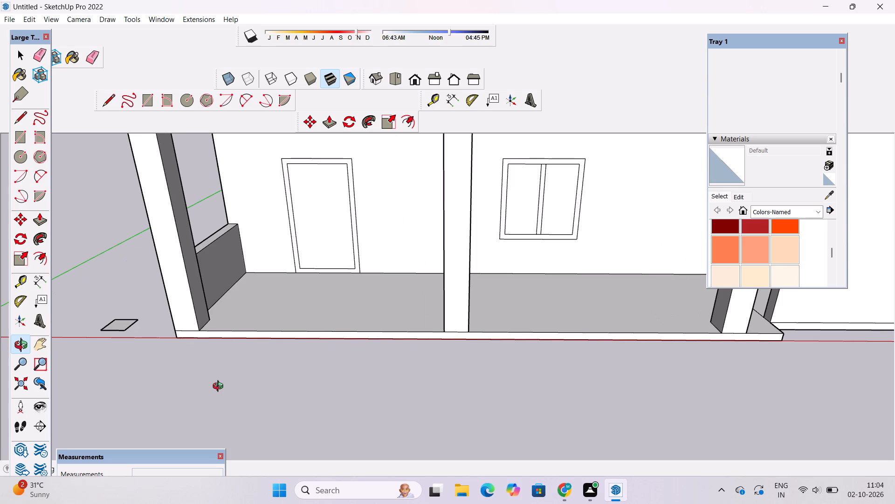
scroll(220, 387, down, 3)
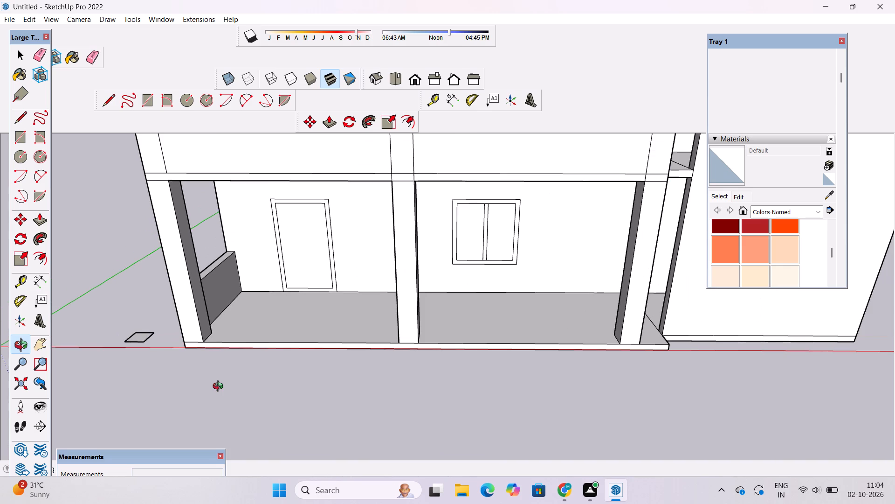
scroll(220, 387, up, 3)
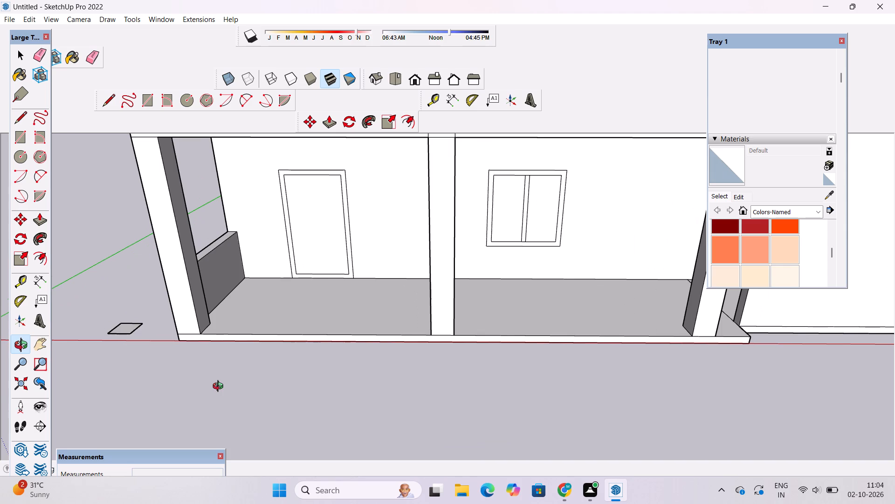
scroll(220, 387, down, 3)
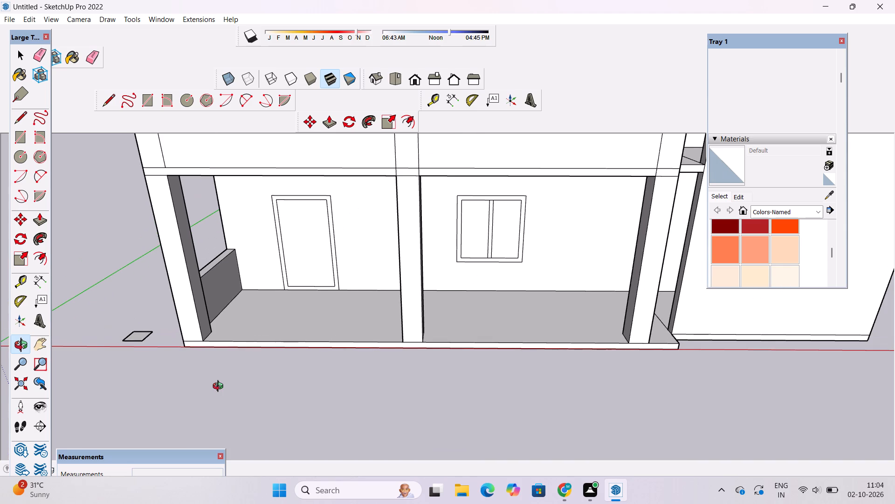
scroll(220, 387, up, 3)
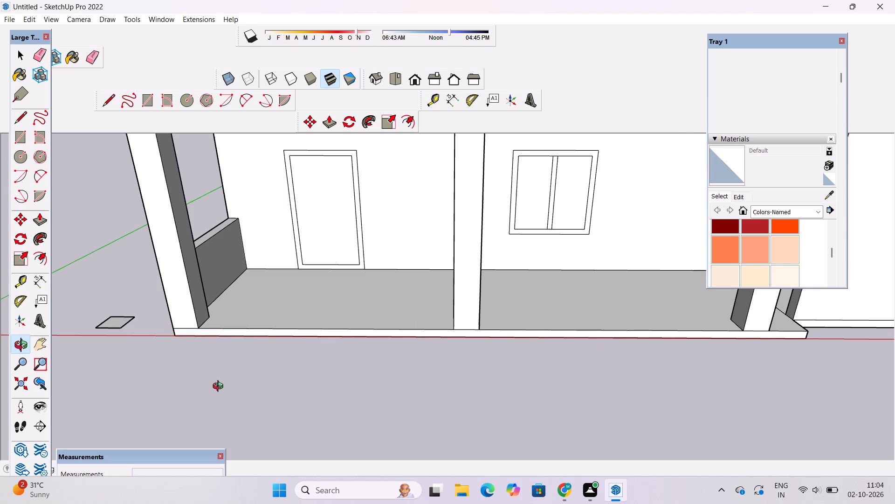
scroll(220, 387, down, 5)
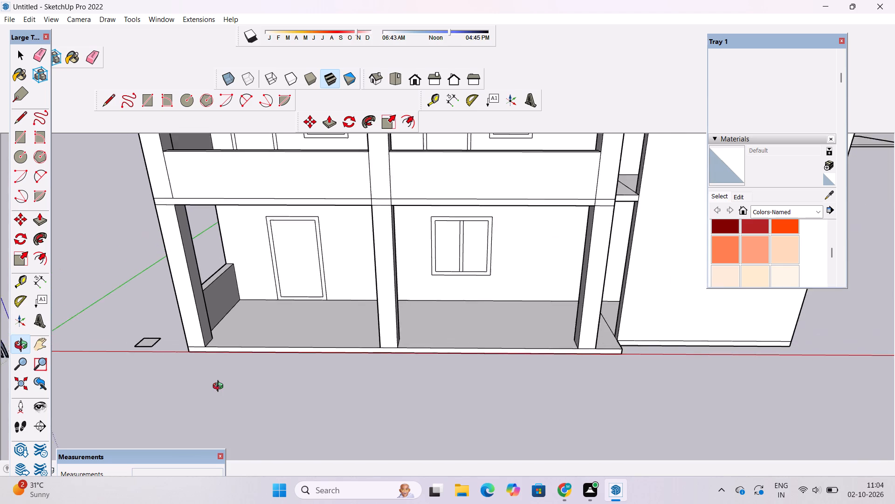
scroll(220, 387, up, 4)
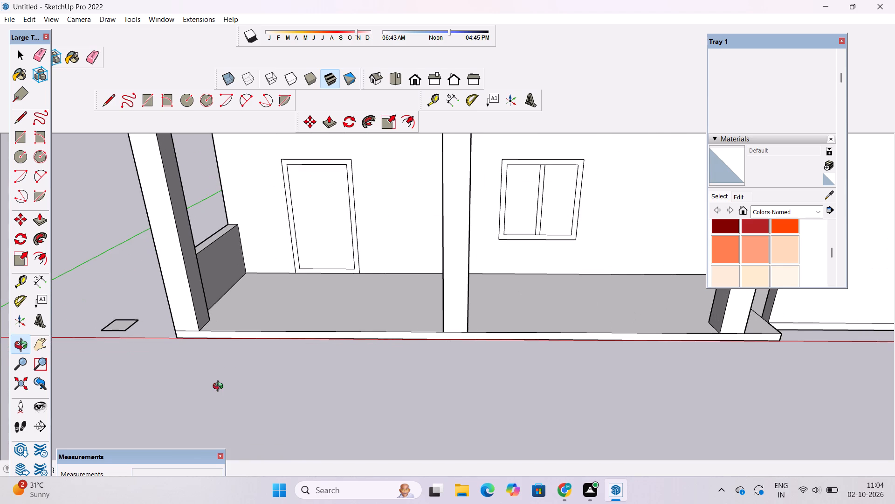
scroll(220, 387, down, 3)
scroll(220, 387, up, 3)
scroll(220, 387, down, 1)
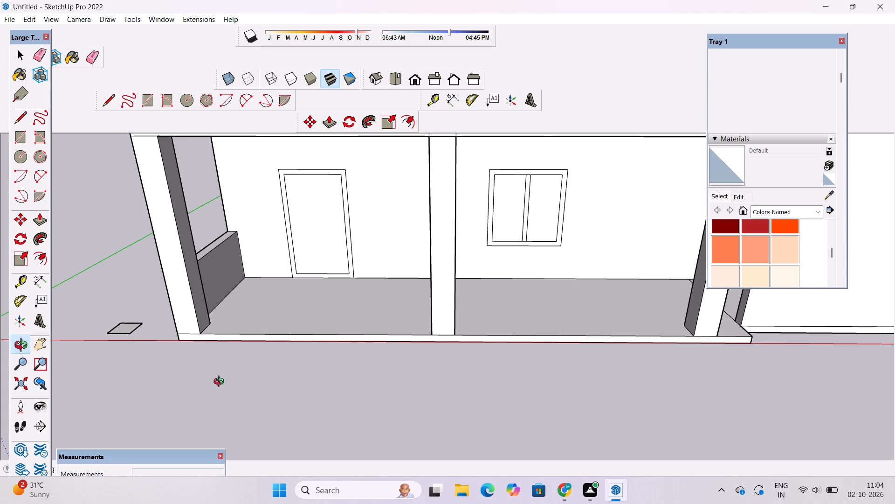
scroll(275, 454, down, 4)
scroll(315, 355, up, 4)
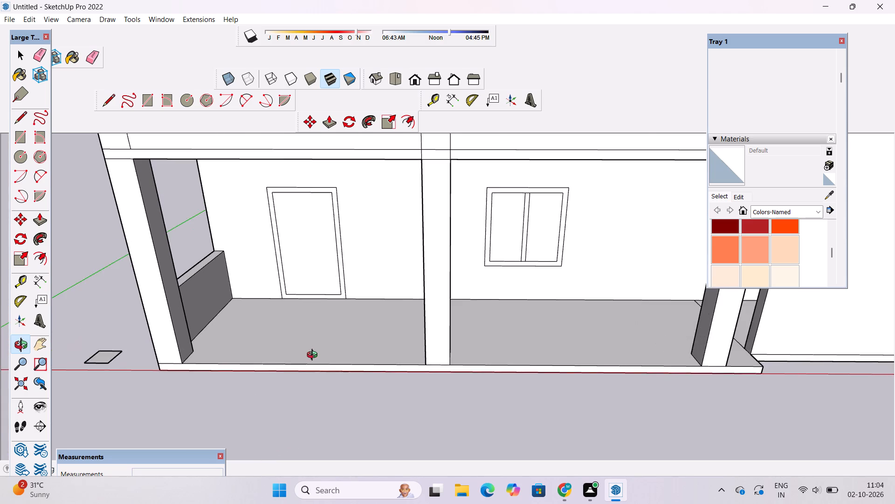
Inspect the columns, intermediate slab and openings of both storeys across the building's front, from above down to eye level.
scroll(310, 359, up, 2)
shift+drag(303, 346, 238, 371)
scroll(237, 370, down, 5)
drag(233, 385, 239, 392)
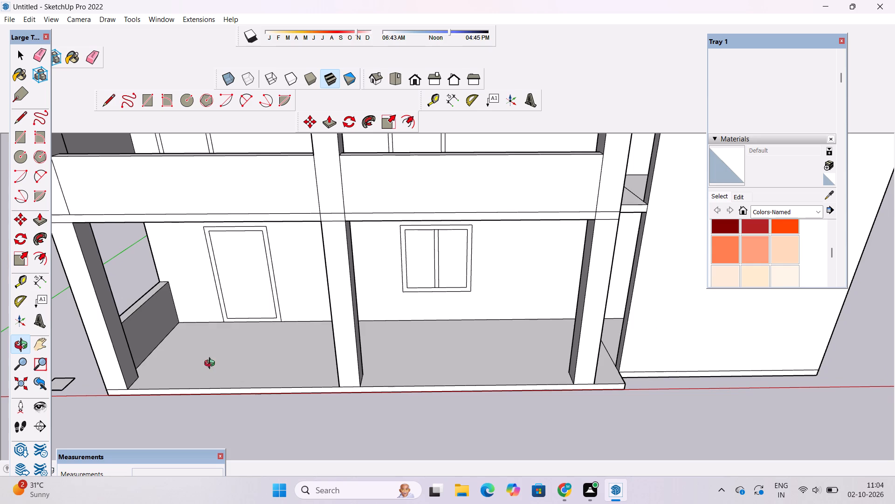
scroll(215, 328, down, 3)
scroll(223, 353, up, 4)
shift+drag(223, 353, 260, 353)
scroll(260, 353, down, 3)
drag(260, 353, 264, 359)
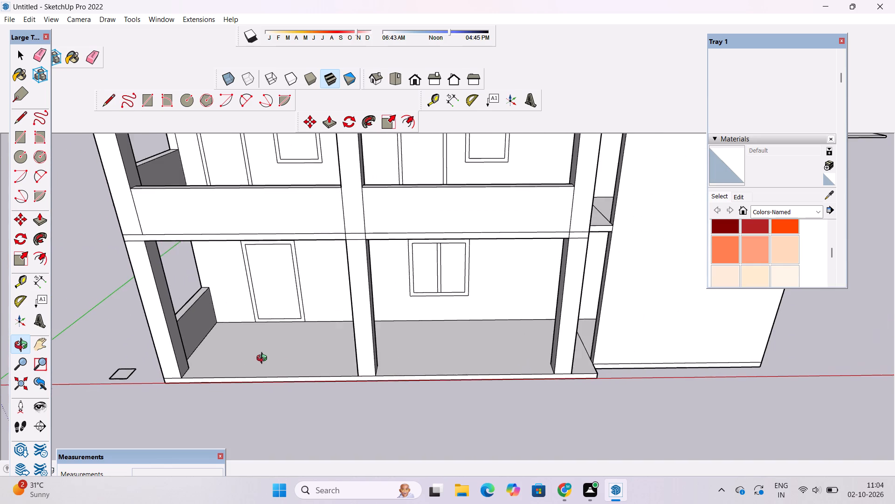
drag(264, 359, 266, 364)
scroll(259, 353, up, 6)
shift+click(259, 353)
scroll(259, 352, down, 4)
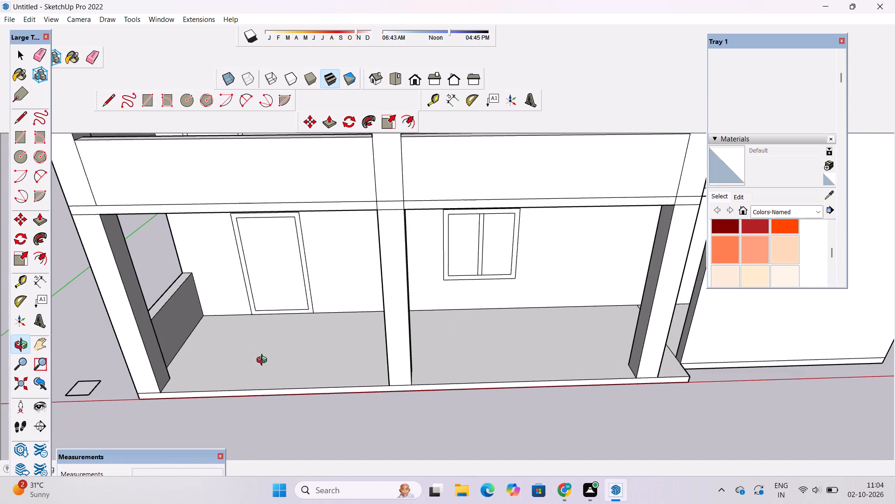
drag(277, 375, 271, 340)
shift+drag(268, 331, 258, 340)
scroll(258, 340, down, 4)
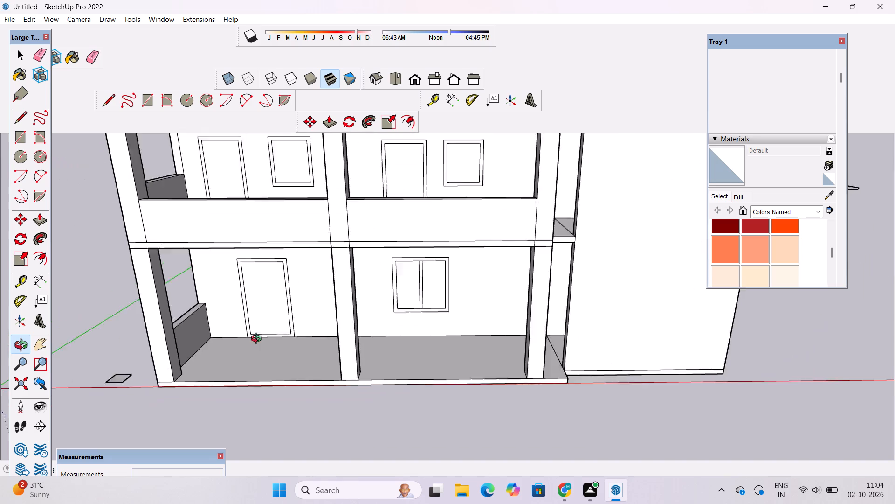
scroll(258, 340, down, 1)
drag(272, 346, 283, 308)
scroll(285, 305, up, 2)
shift+drag(285, 304, 283, 328)
shift+scroll(264, 325, down, 4)
drag(277, 331, 271, 278)
scroll(268, 264, up, 5)
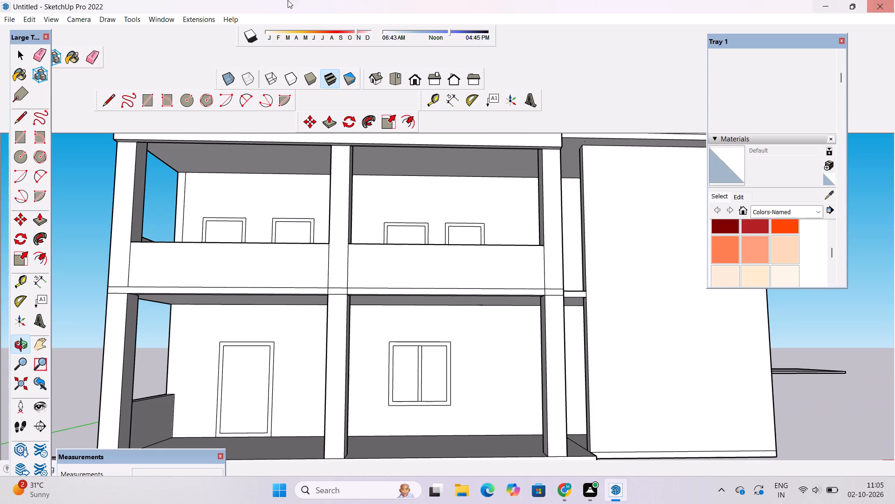
Push/Pull the narrow front ceiling strip under the intermediate slab in the ground-storey door bay down 1.5' to form a beam.
scroll(270, 340, down, 5)
drag(278, 357, 296, 253)
scroll(283, 272, up, 4)
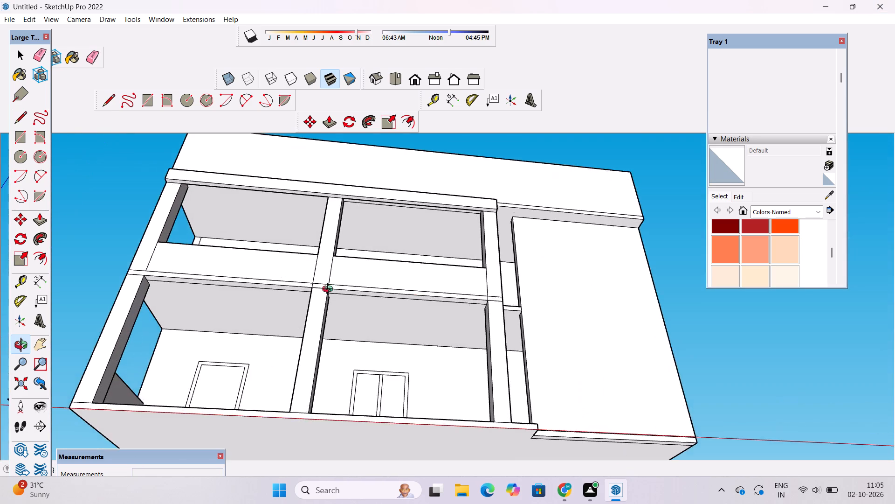
drag(373, 295, 305, 258)
scroll(277, 266, up, 3)
shift+drag(260, 328, 273, 281)
scroll(273, 281, down, 5)
drag(235, 335, 280, 339)
scroll(279, 322, up, 3)
shift+drag(270, 315, 336, 329)
shift+scroll(335, 325, down, 5)
shift+drag(277, 318, 273, 378)
scroll(271, 376, up, 6)
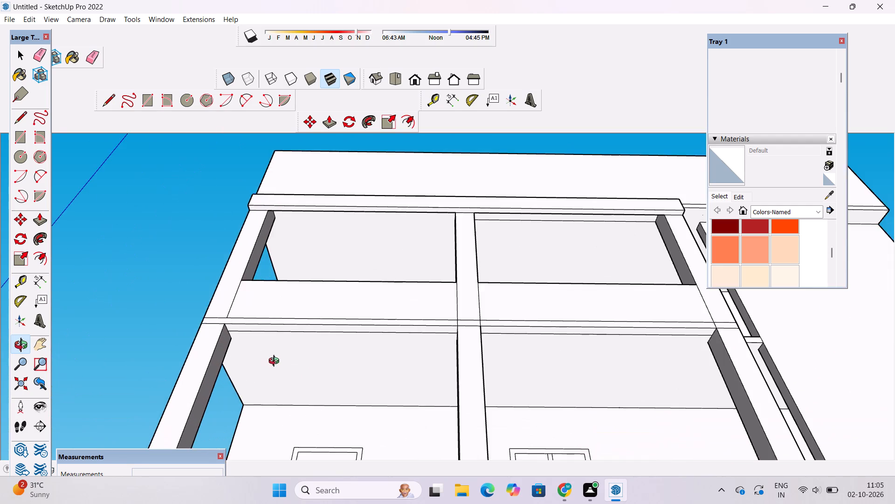
scroll(276, 362, up, 2)
shift+drag(279, 359, 212, 321)
drag(217, 324, 233, 342)
scroll(234, 342, down, 4)
shift+drag(236, 336, 253, 345)
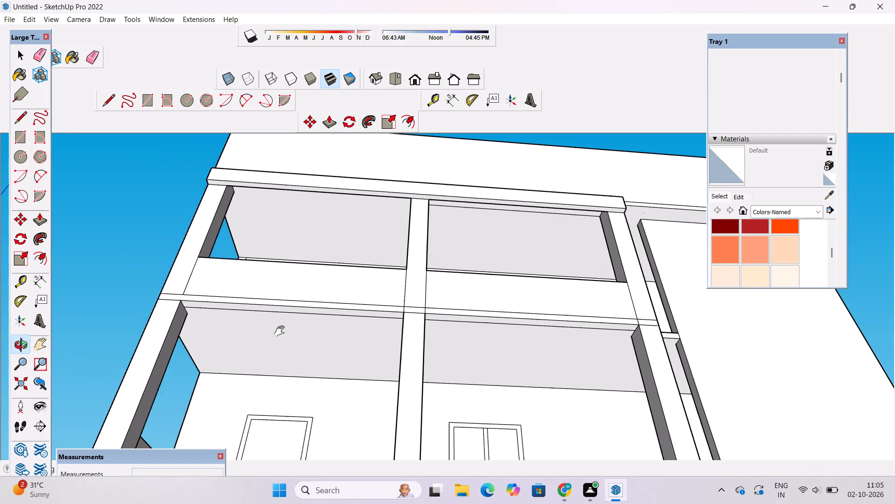
shift+scroll(282, 331, up, 5)
shift+drag(364, 312, 326, 311)
scroll(326, 311, down, 1)
key(p)
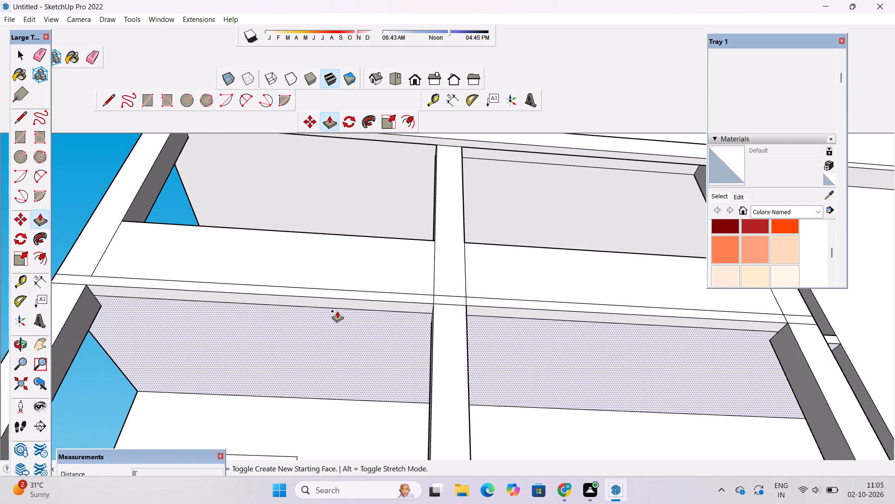
click(350, 303)
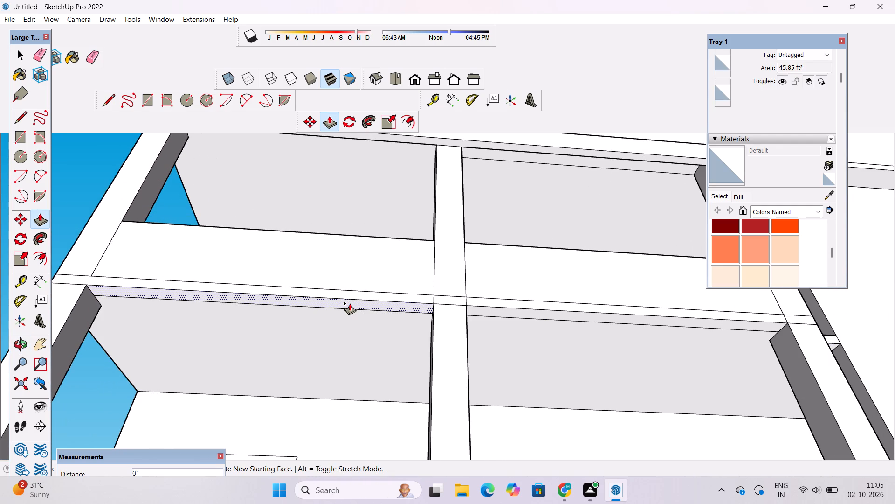
scroll(350, 309, down, 1)
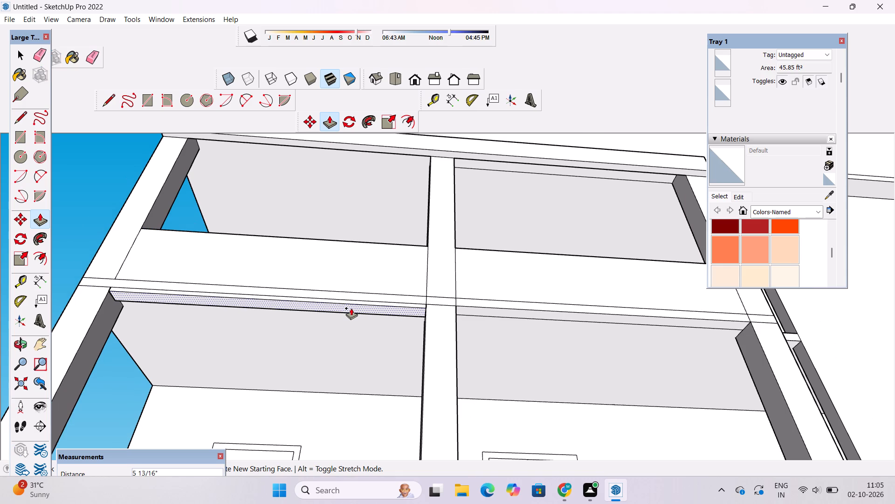
scroll(351, 309, down, 1)
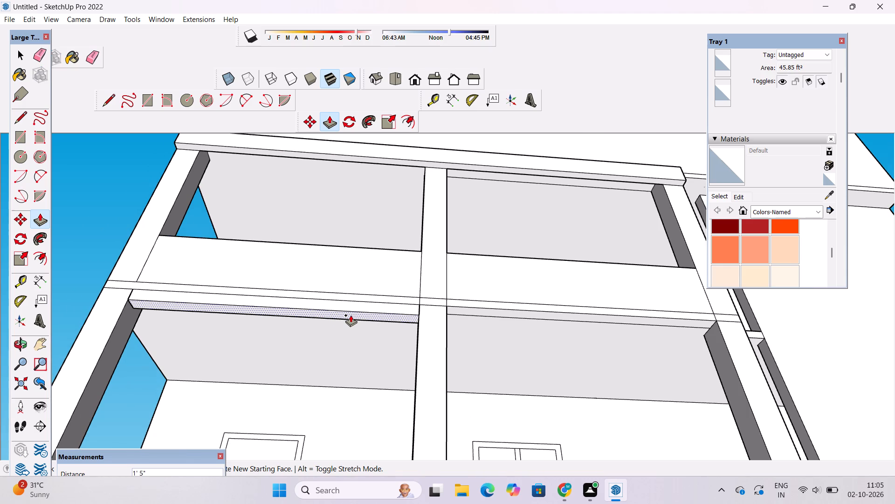
text(1.5')
key(Return)
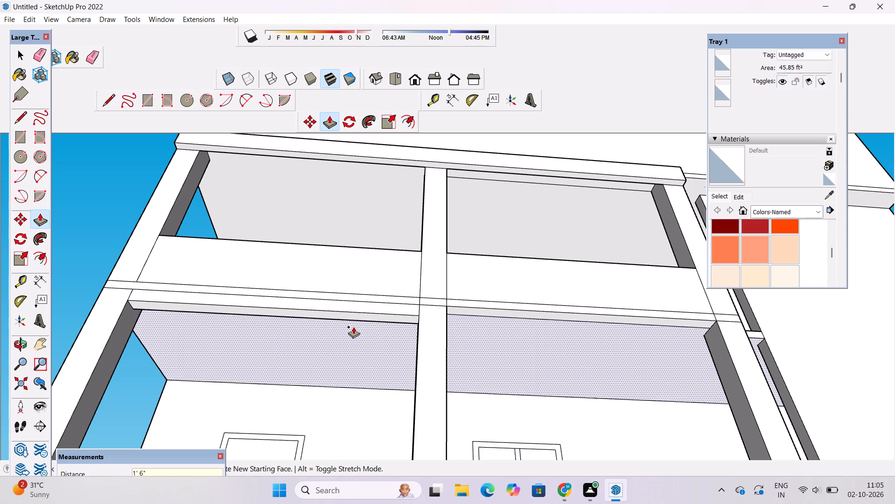
Inspect the lowered strip in the door bay where it meets the middle column and the neighbouring window bay's strip.
scroll(353, 327, down, 2)
scroll(353, 328, up, 8)
scroll(353, 328, down, 4)
scroll(353, 328, up, 4)
scroll(353, 328, down, 1)
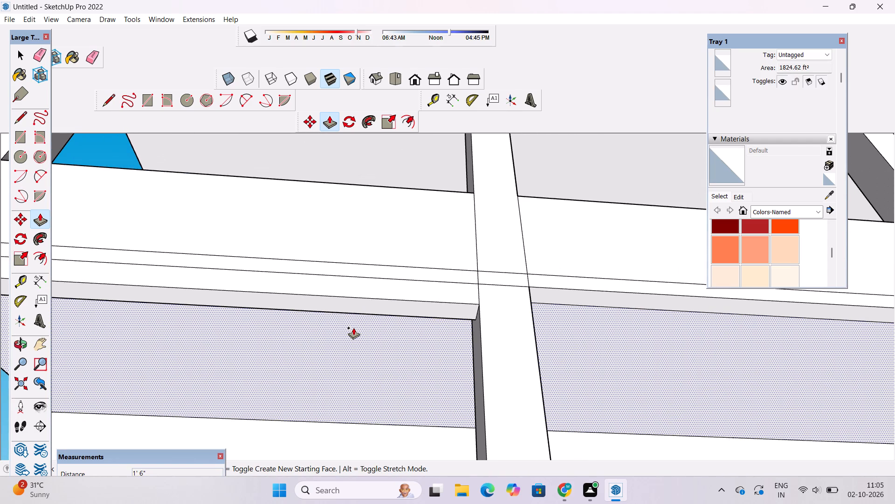
scroll(353, 328, down, 3)
scroll(353, 328, up, 4)
scroll(353, 328, down, 1)
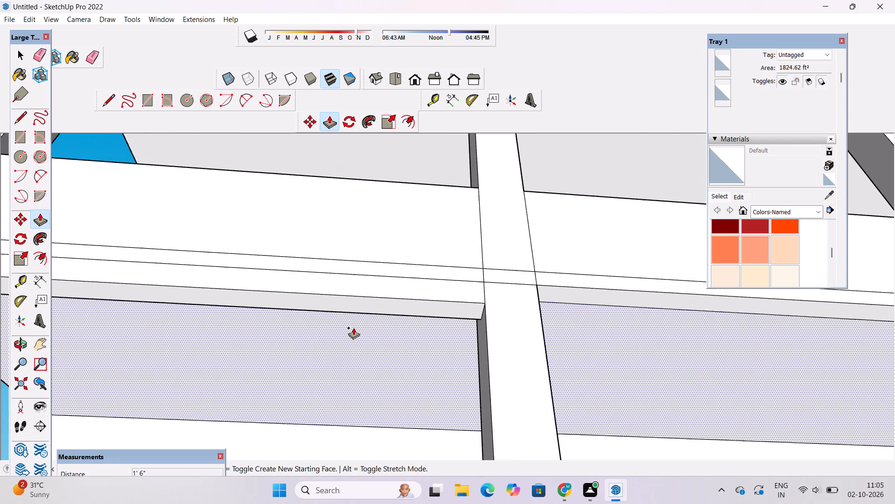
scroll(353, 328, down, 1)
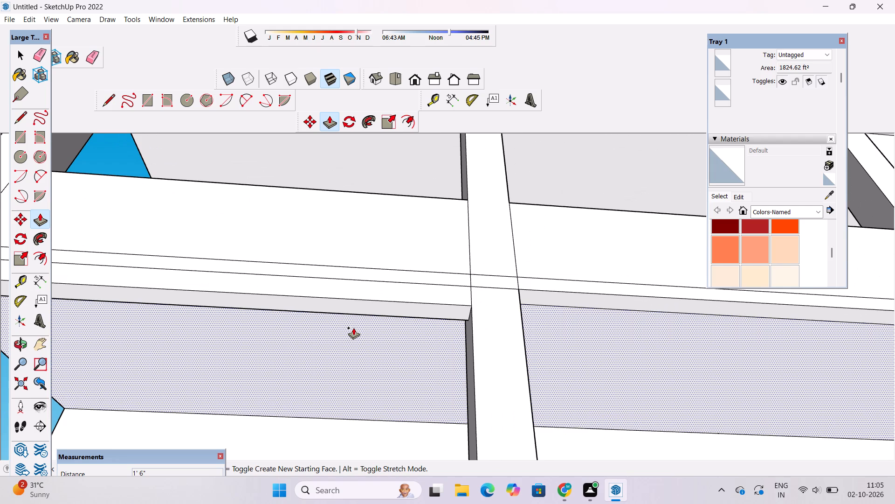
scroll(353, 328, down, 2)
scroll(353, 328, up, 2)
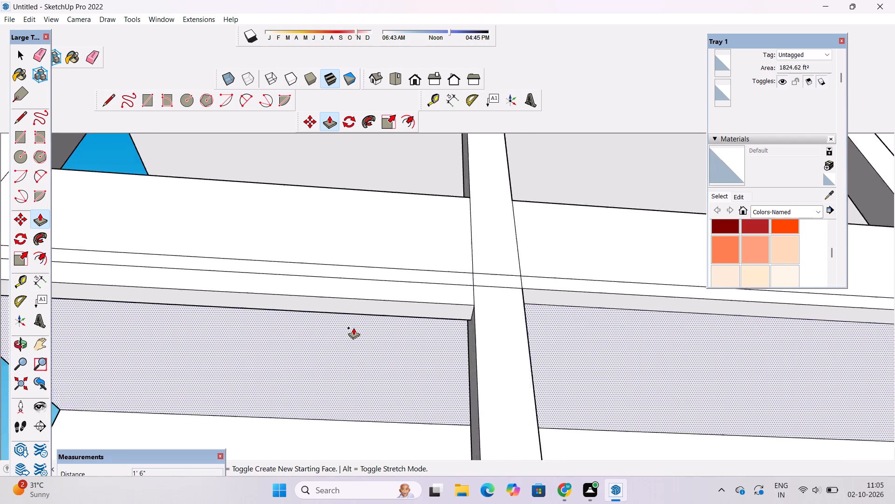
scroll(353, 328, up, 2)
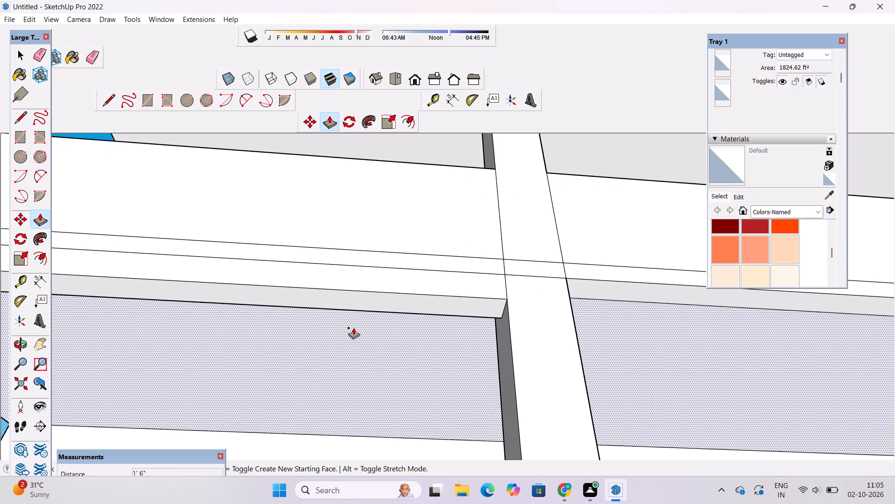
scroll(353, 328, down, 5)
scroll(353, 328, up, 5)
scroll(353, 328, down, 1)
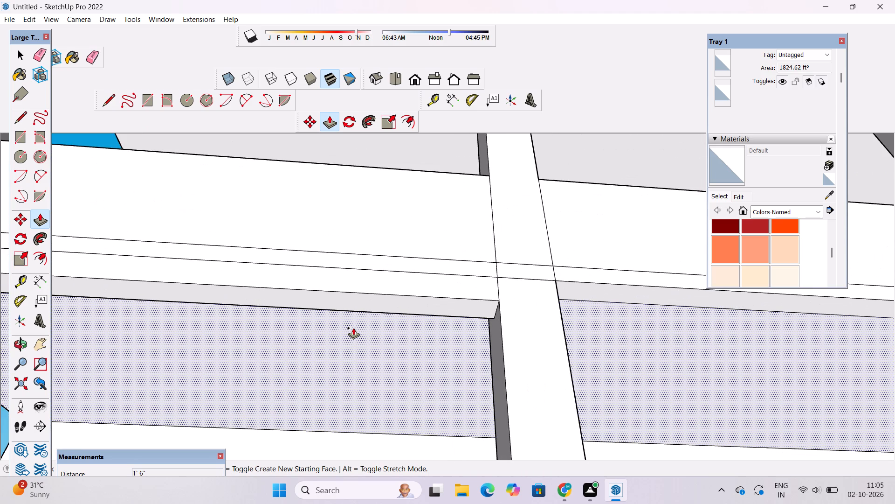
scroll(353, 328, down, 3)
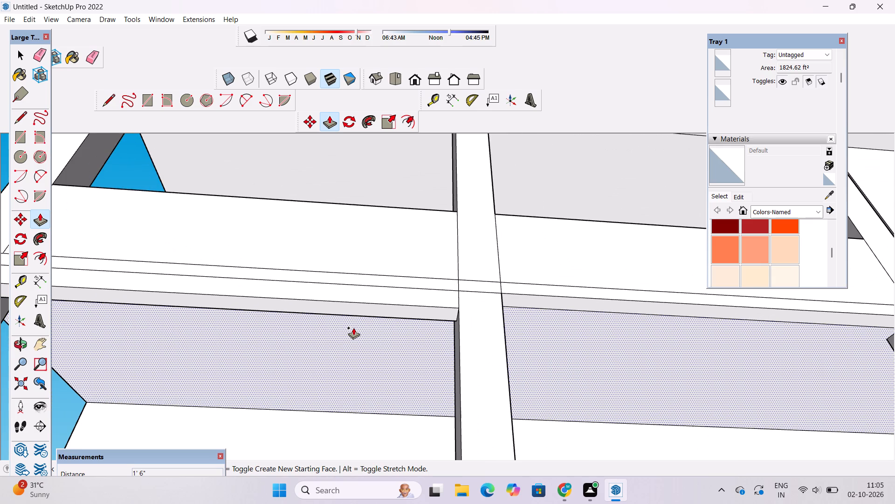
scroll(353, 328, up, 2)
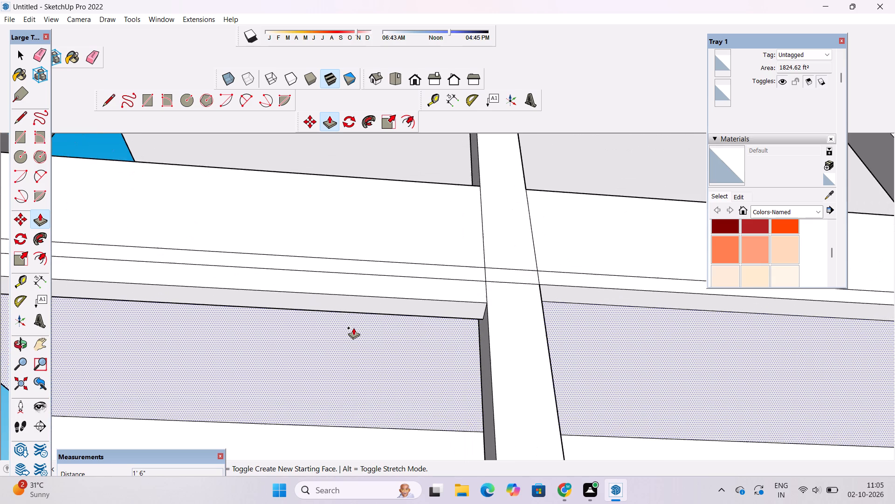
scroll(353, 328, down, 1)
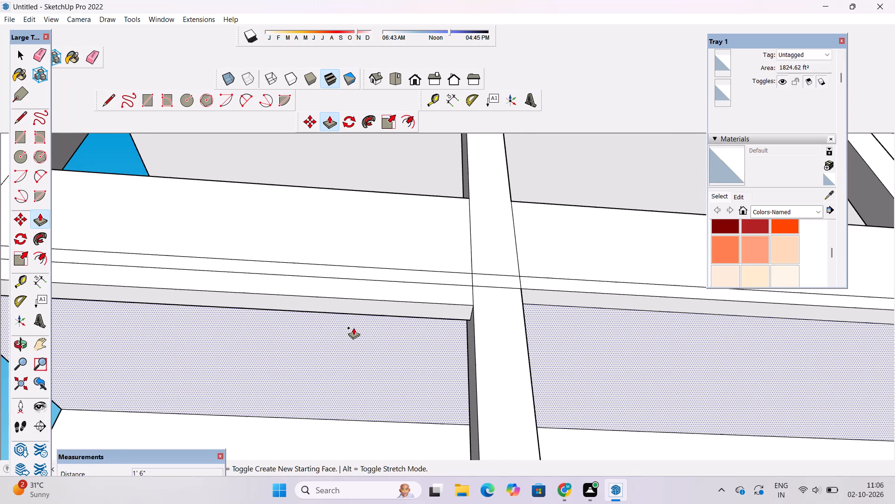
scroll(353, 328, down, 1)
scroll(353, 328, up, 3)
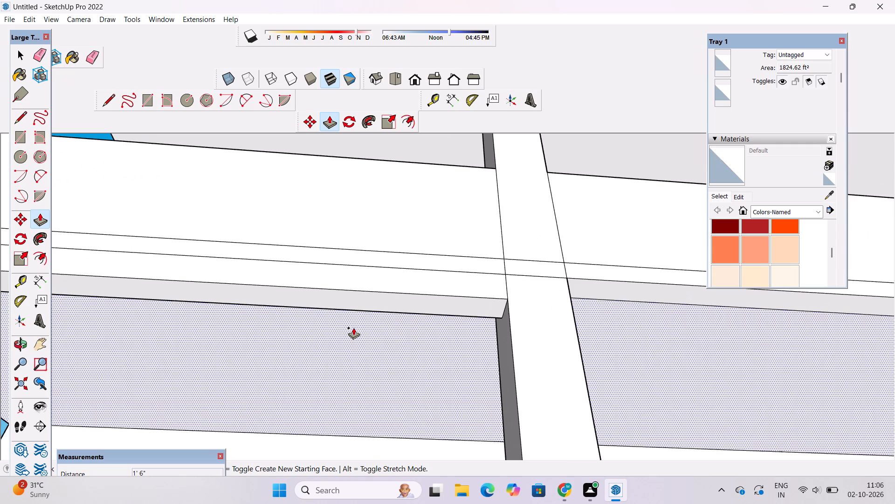
Push/Pull the front ceiling strip in the ground-storey window bay down 1' 6", level with the door bay's beam.
scroll(353, 323, down, 9)
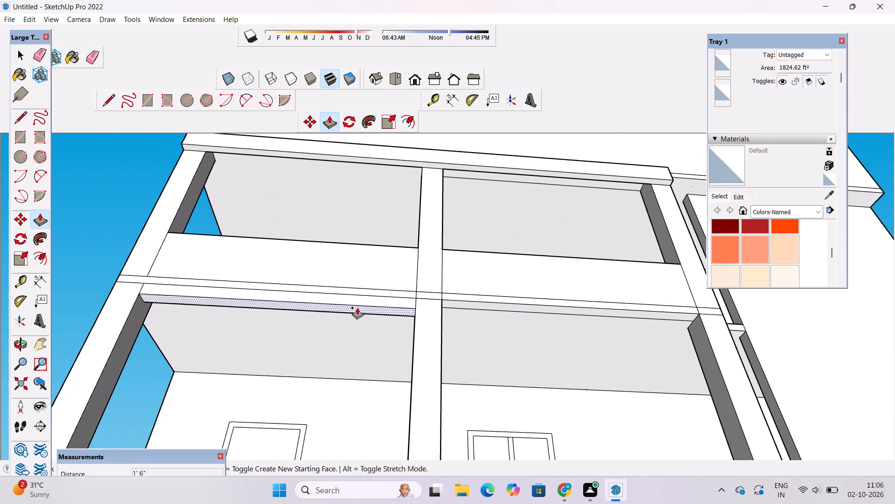
scroll(478, 304, up, 3)
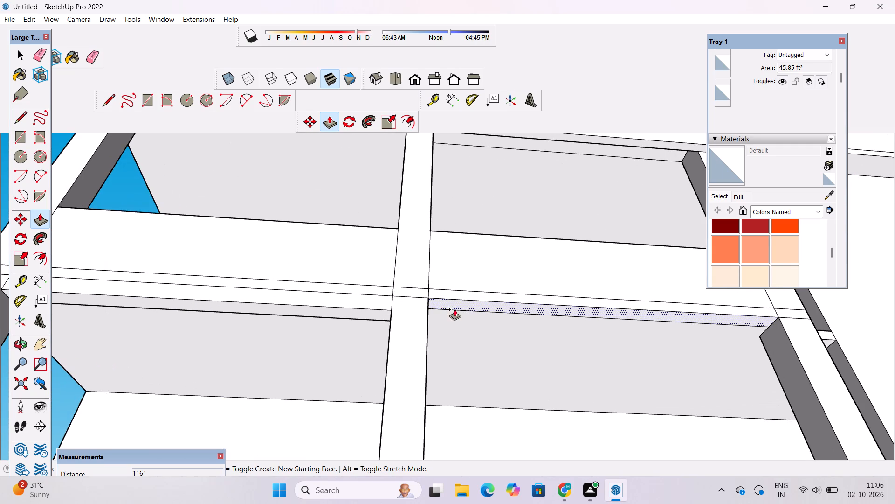
click(454, 306)
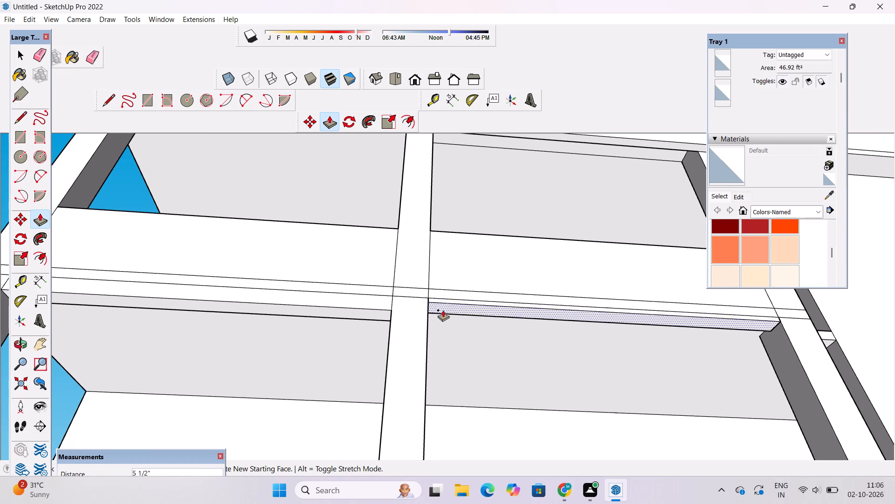
click(379, 313)
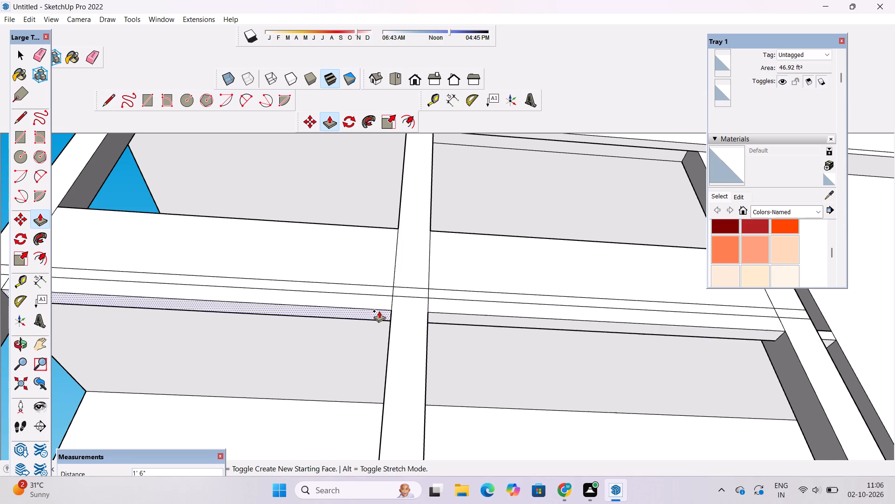
Draw a horizontal line across the door bay's outer front column, from the beam's lower corner to the column's outer edge.
key(o)
scroll(373, 299, down, 7)
drag(380, 307, 375, 357)
shift+drag(365, 344, 395, 323)
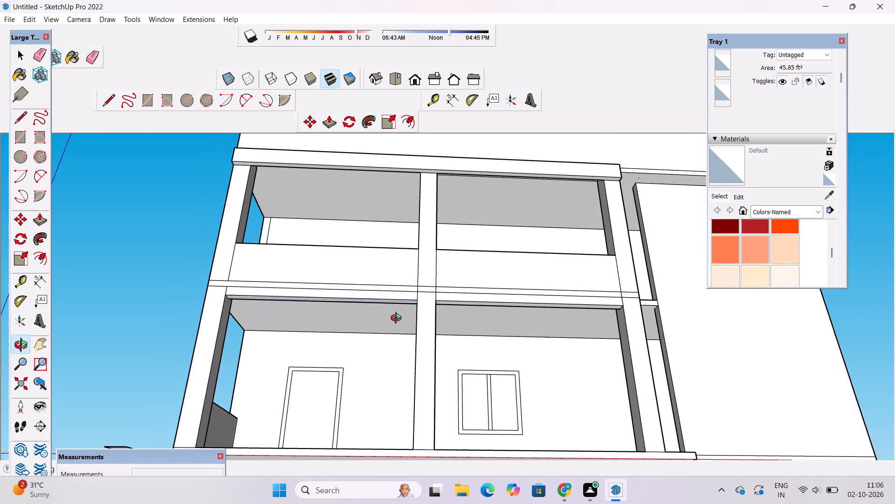
scroll(398, 319, down, 2)
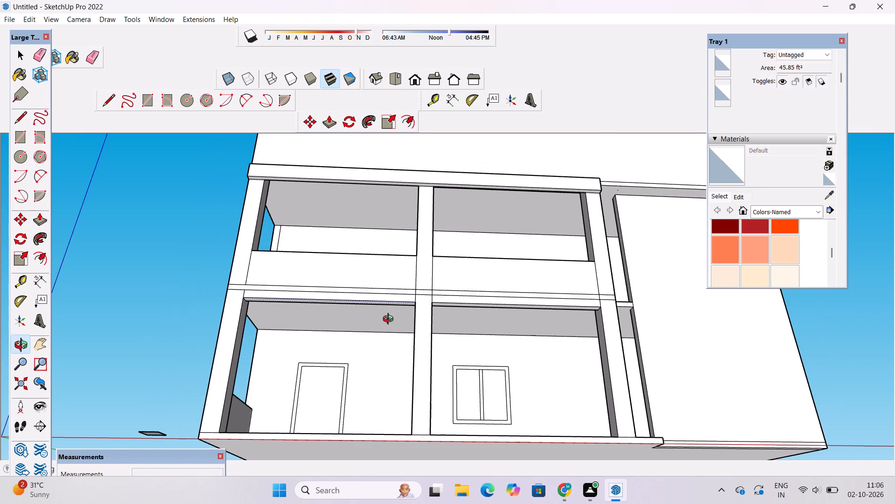
scroll(404, 260, down, 3)
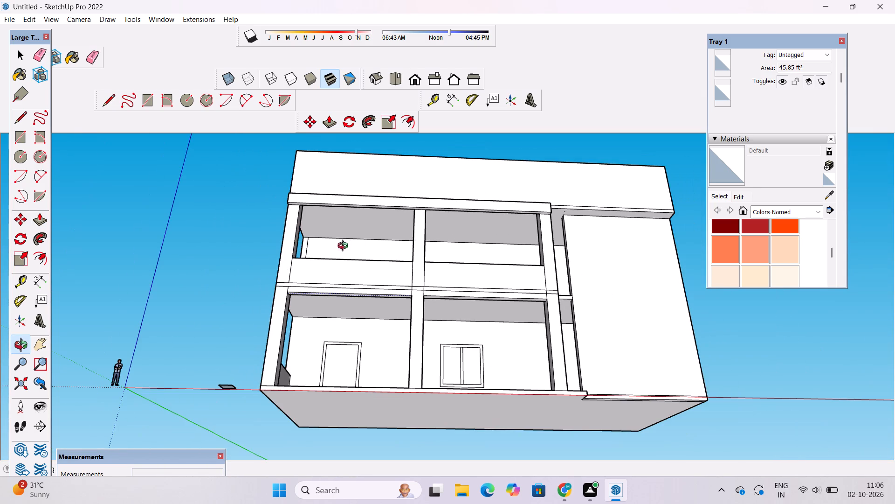
scroll(310, 280, up, 1)
shift+drag(268, 323, 316, 323)
shift+scroll(330, 303, up, 7)
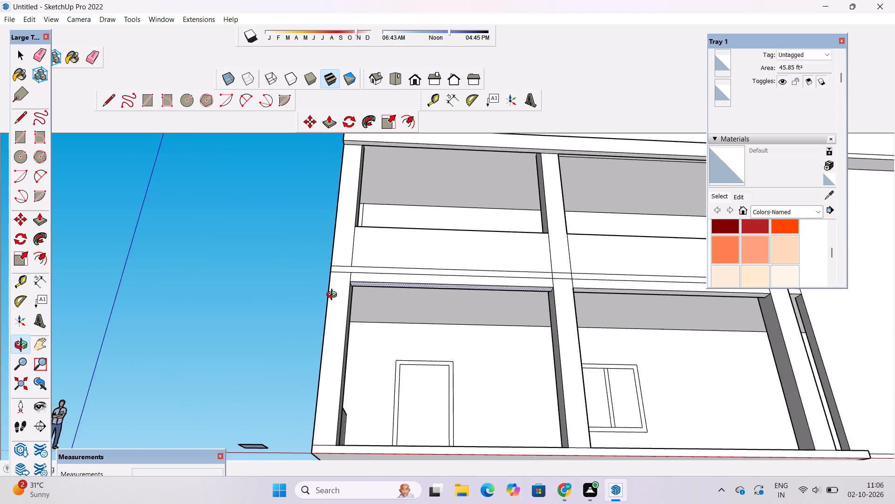
shift+scroll(334, 296, up, 2)
shift+drag(353, 282, 300, 276)
drag(300, 276, 299, 315)
scroll(309, 299, up, 6)
shift+click(304, 295)
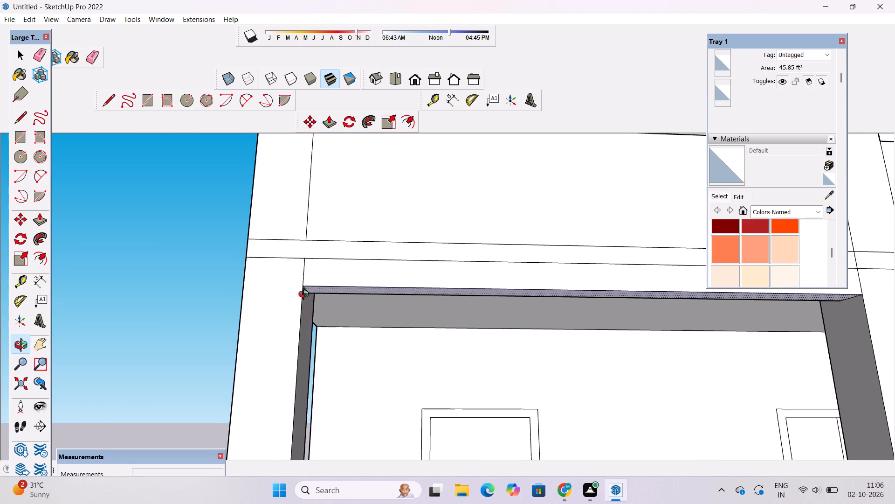
drag(306, 295, 309, 304)
scroll(309, 296, up, 5)
shift+drag(309, 296, 308, 290)
click(307, 289)
key(l)
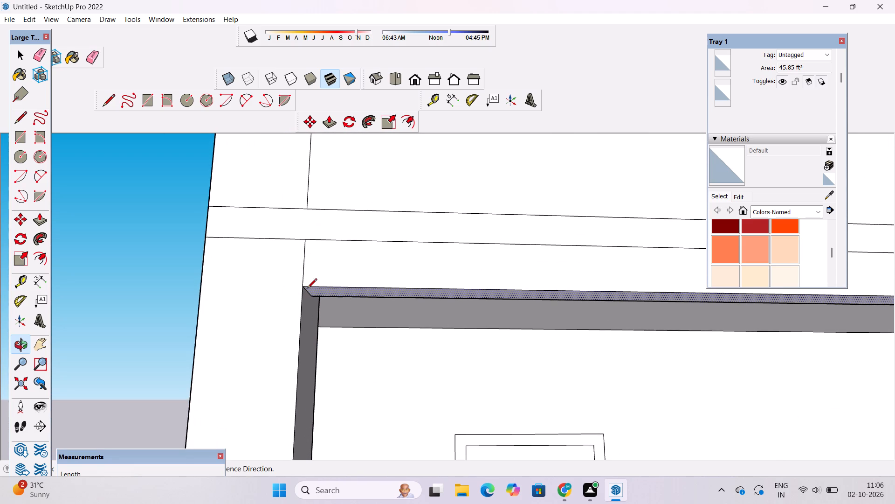
click(301, 288)
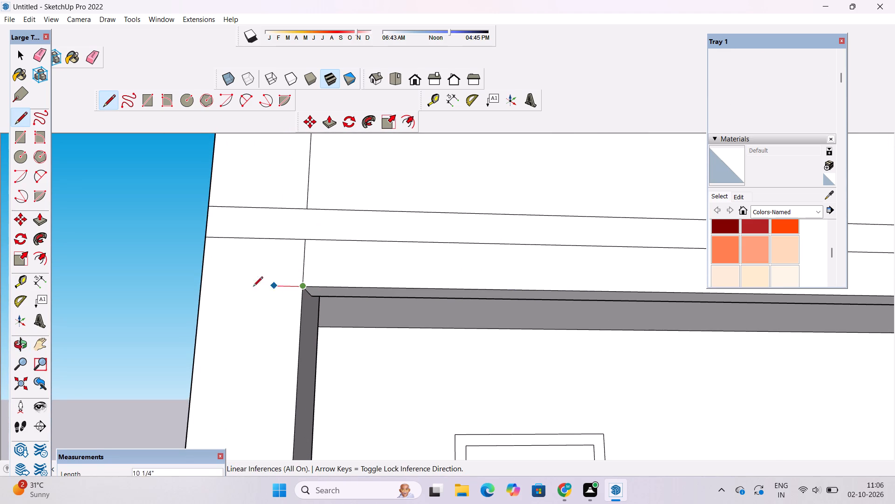
click(202, 284)
Draw a horizontal line about 3' long across the window bay's outer front column, from the beam's lower corner to its outer edge.
scroll(168, 284, down, 9)
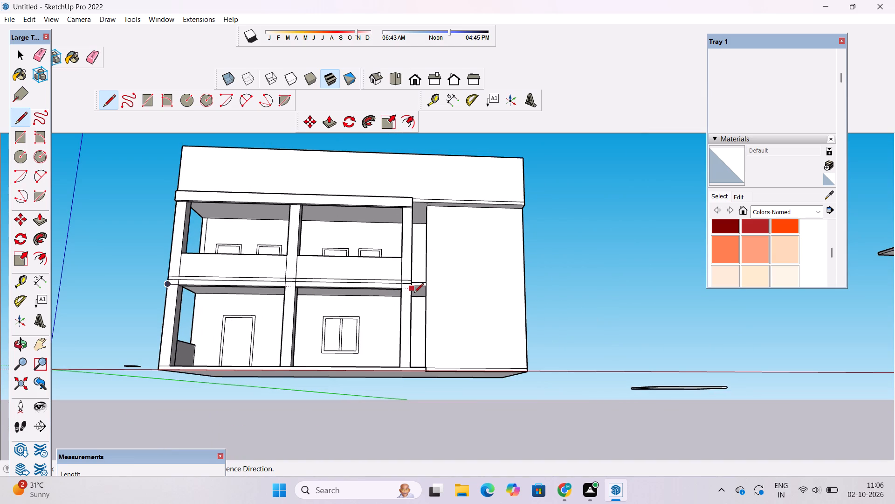
scroll(413, 291, up, 13)
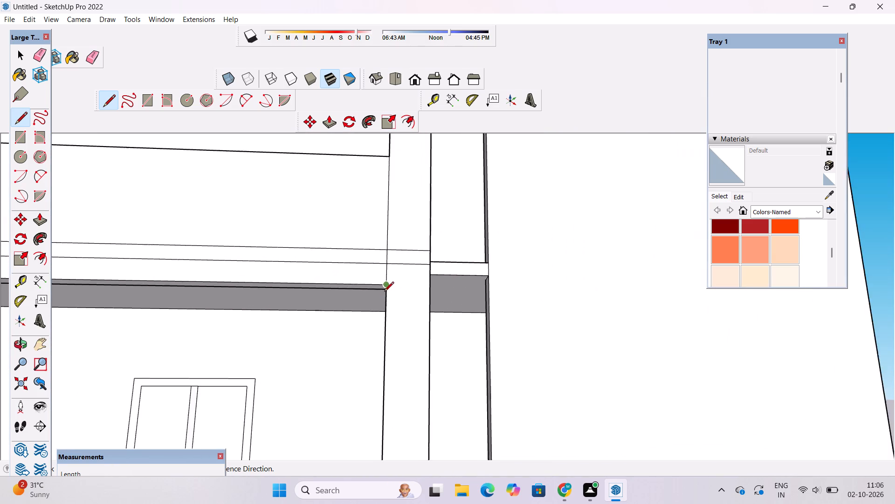
scroll(384, 292, up, 4)
click(388, 282)
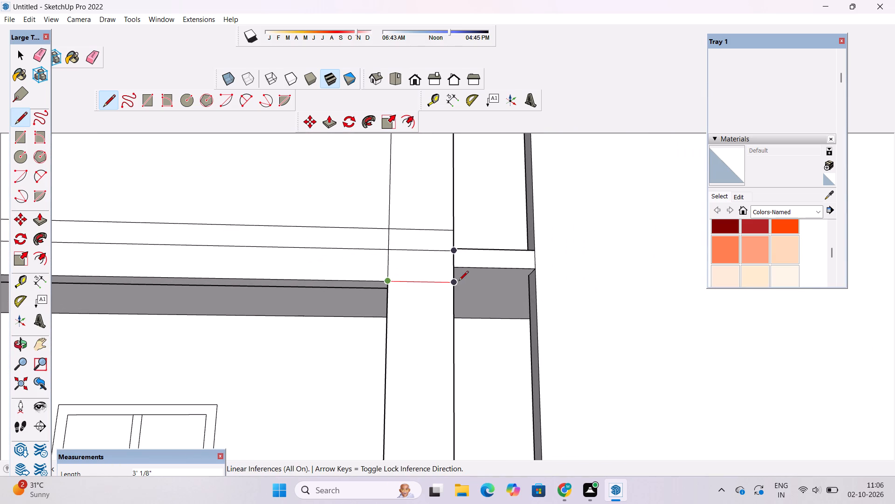
click(453, 282)
key(space)
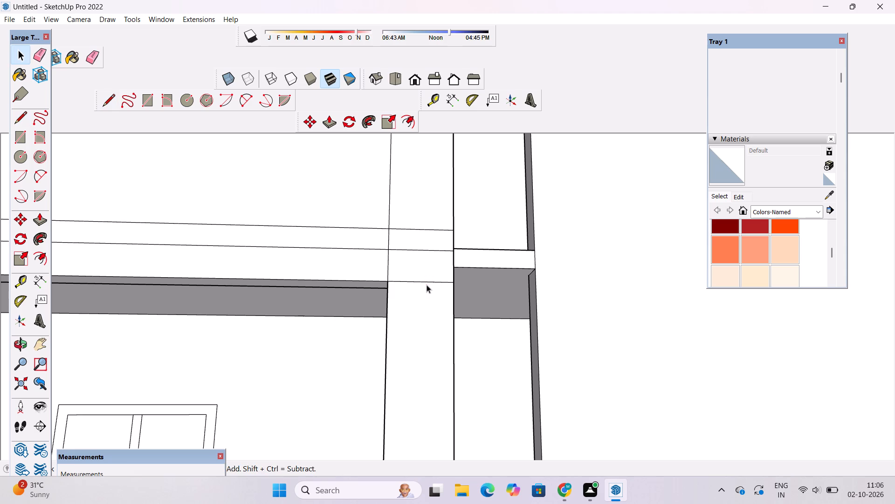
Erase the lower of the two horizontal slab lines across the window bay and its outer column.
key(e)
scroll(424, 282, down, 4)
drag(414, 258, 416, 267)
scroll(481, 266, down, 4)
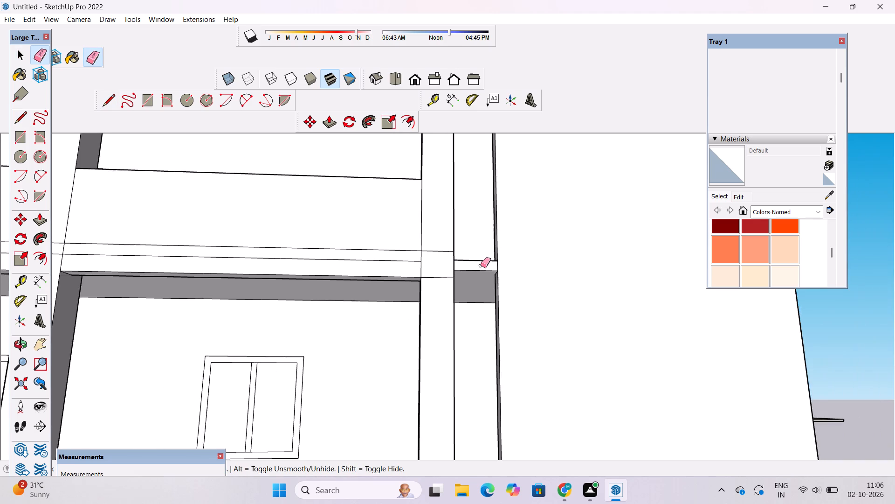
scroll(426, 266, up, 4)
click(424, 257)
scroll(479, 262, down, 6)
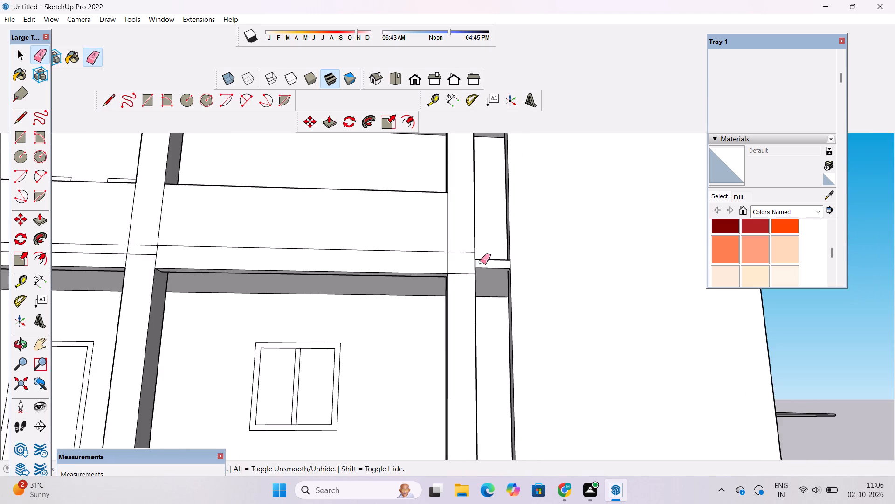
Erase the rest of the lower slab line across the middle column, the door bay and its outer column.
scroll(481, 262, down, 5)
scroll(268, 255, up, 9)
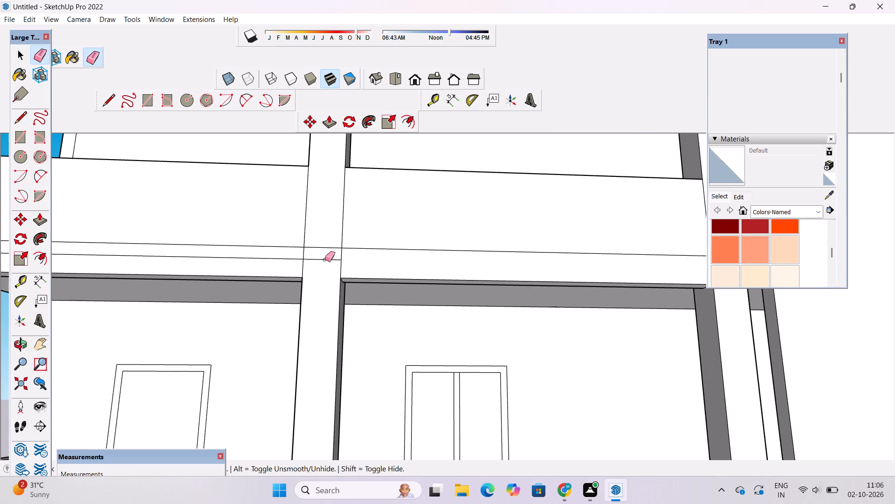
drag(326, 259, 326, 268)
scroll(396, 287, down, 5)
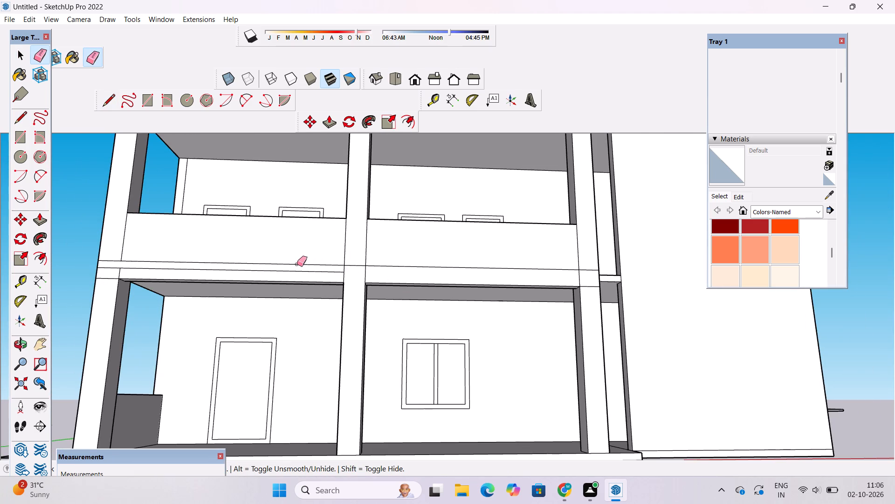
scroll(297, 264, up, 4)
click(304, 273)
scroll(468, 254, down, 5)
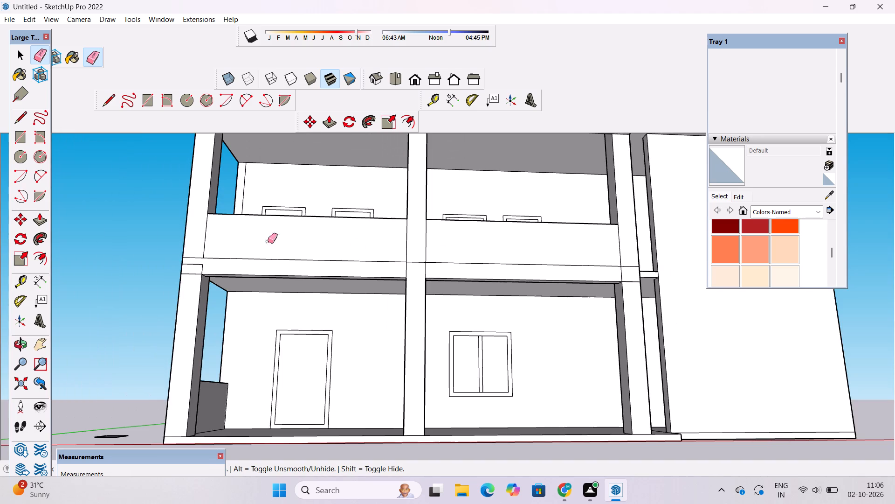
scroll(213, 248, up, 8)
drag(187, 268, 186, 278)
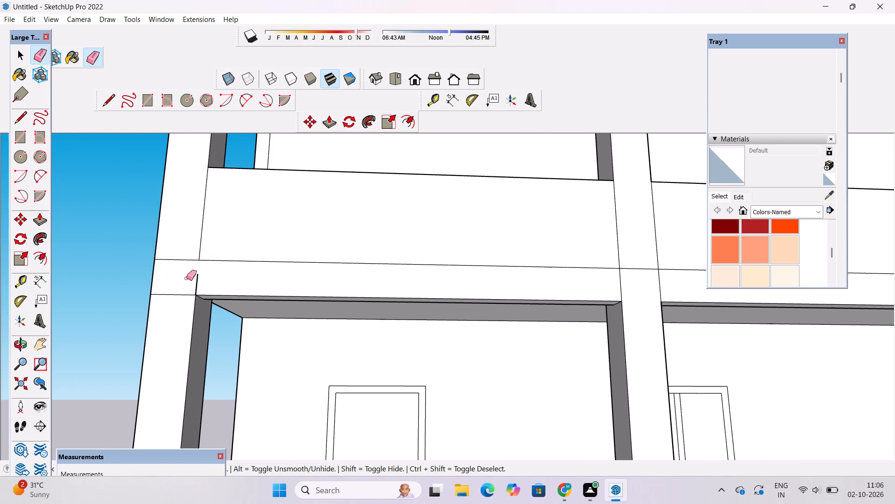
Draw the missing vertical segment of the door bay's outer column edge, from the remaining slab line down to the loose edge.
key(l)
scroll(175, 273, up, 3)
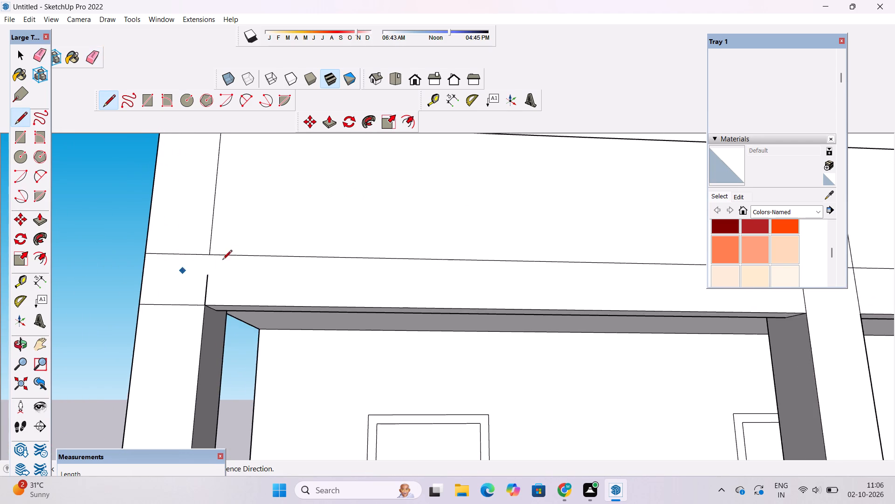
scroll(222, 260, up, 8)
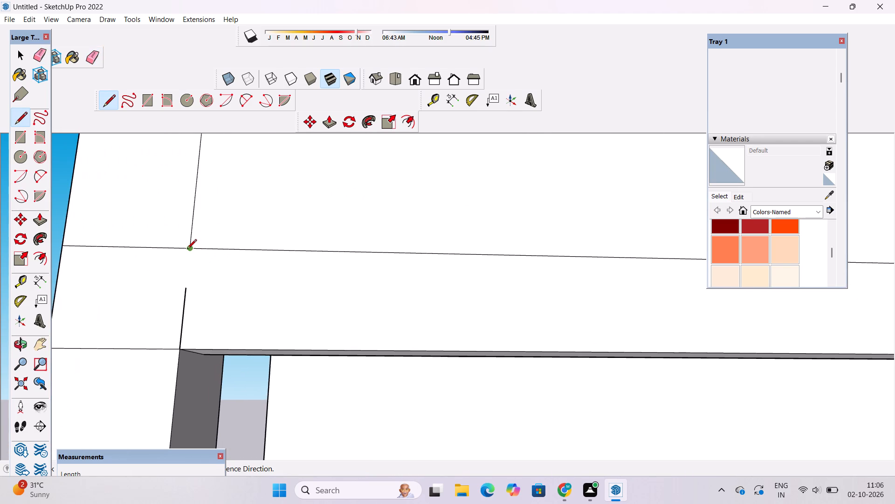
click(188, 250)
click(190, 287)
Draw a horizontal line across the middle front column, joining the lower corners of the beams on either side.
scroll(110, 280, down, 3)
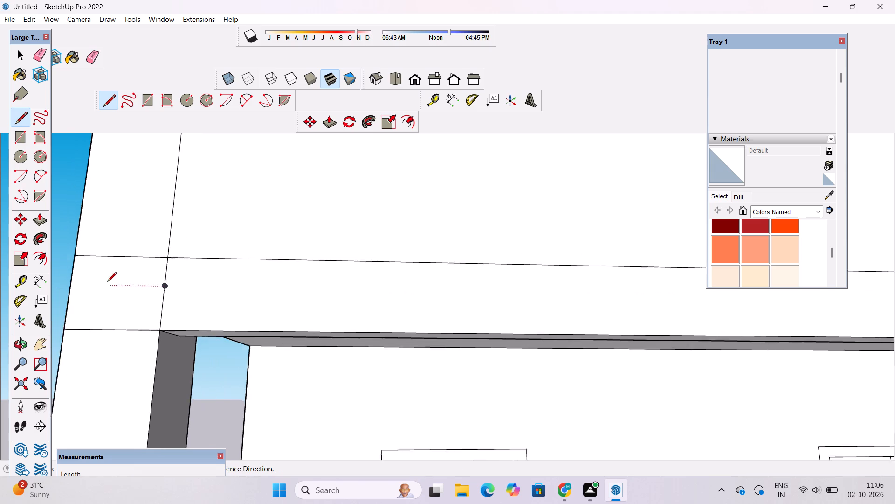
scroll(107, 282, down, 16)
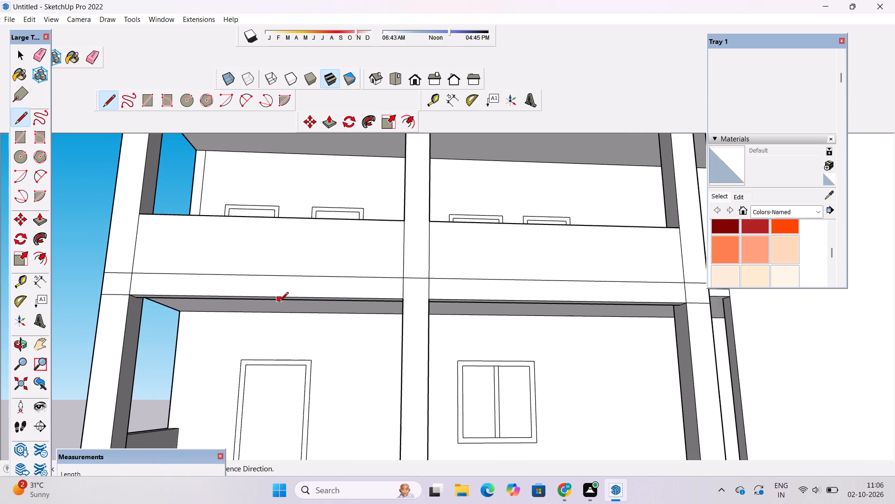
scroll(279, 302, up, 1)
scroll(334, 310, up, 3)
scroll(154, 326, down, 4)
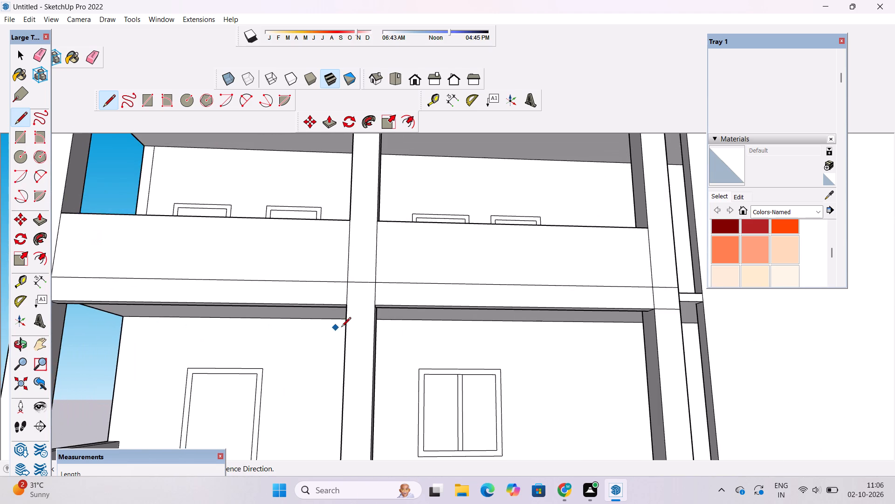
scroll(355, 318, up, 8)
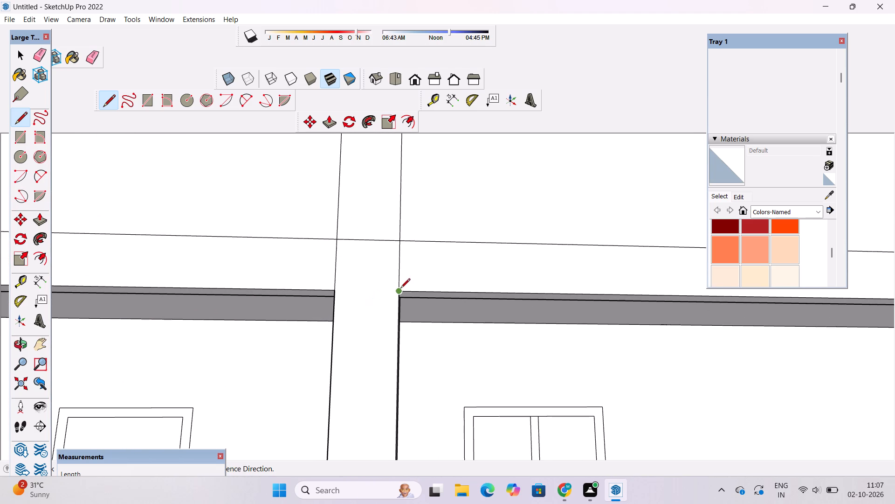
click(399, 292)
drag(334, 289, 327, 291)
scroll(213, 306, down, 4)
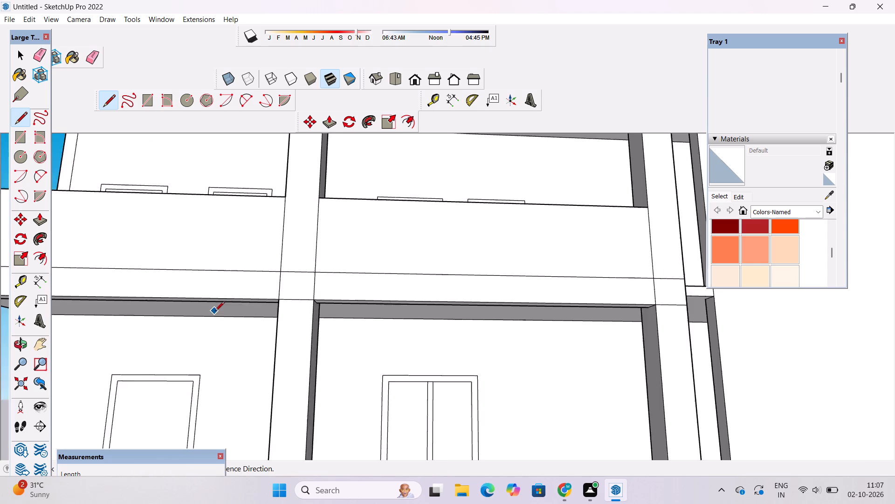
Erase the short vertical column-edge segments crossing the slab band at the two outer front columns and the middle column.
scroll(215, 312, down, 9)
scroll(348, 304, down, 3)
scroll(165, 286, up, 2)
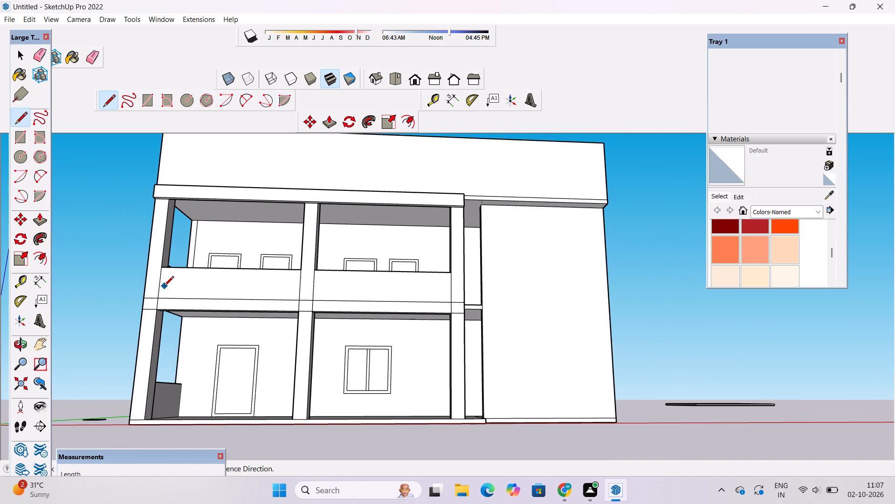
key(e)
scroll(160, 294, up, 8)
drag(160, 304, 136, 310)
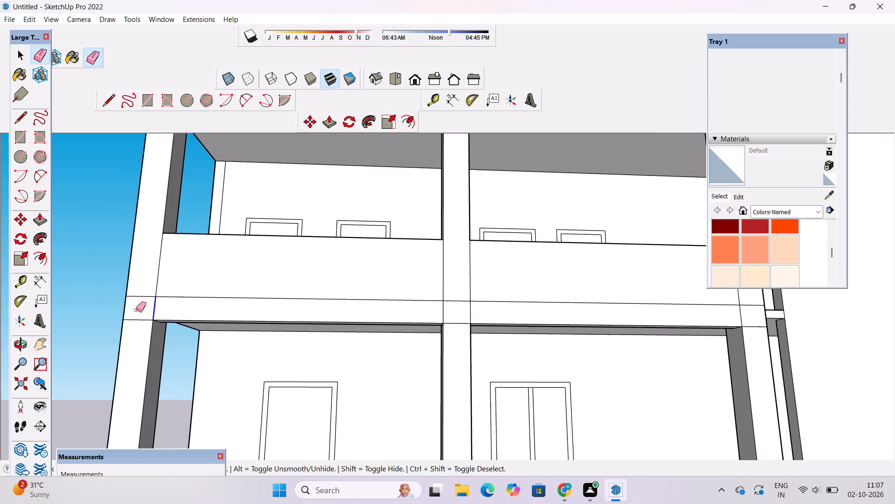
drag(136, 310, 135, 310)
scroll(135, 308, down, 5)
scroll(359, 315, up, 3)
drag(379, 308, 295, 310)
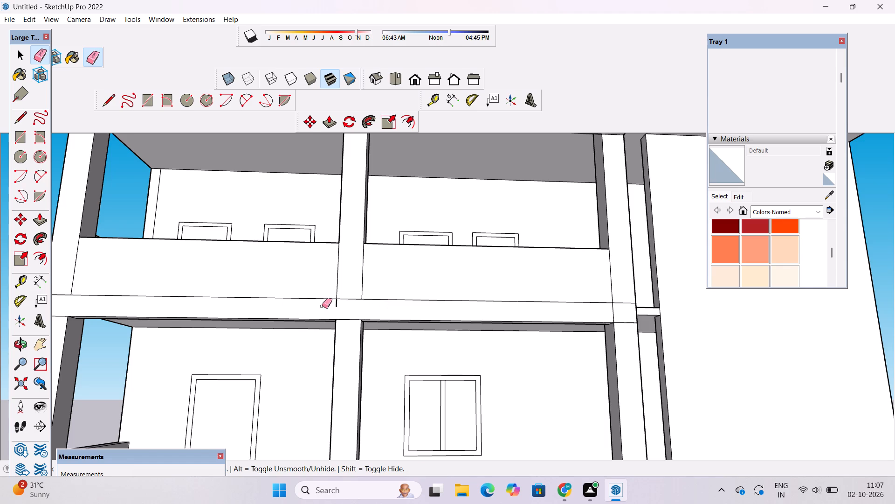
scroll(258, 311, down, 3)
scroll(327, 311, up, 12)
drag(311, 295, 289, 296)
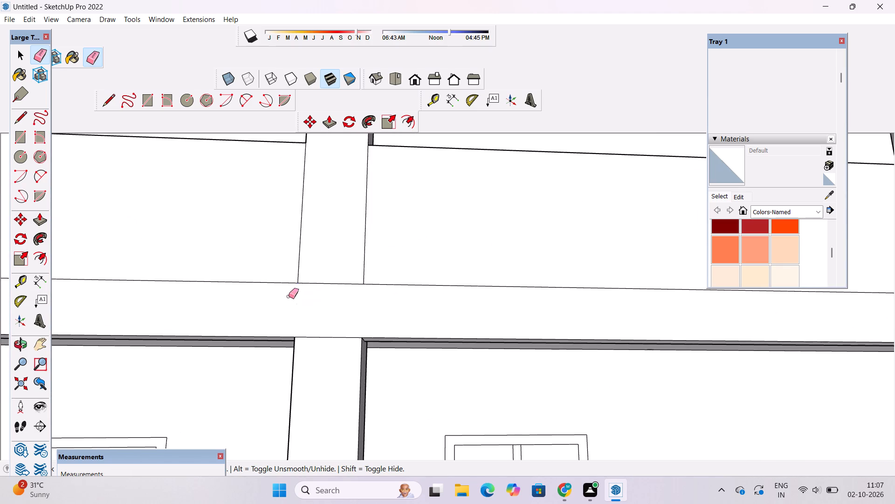
scroll(241, 310, down, 10)
drag(566, 312, 558, 312)
scroll(500, 331, down, 3)
Inspect the front facade's slab band and the narrow slab strip beside the window bay's outer column from several angles.
key(o)
scroll(499, 326, down, 4)
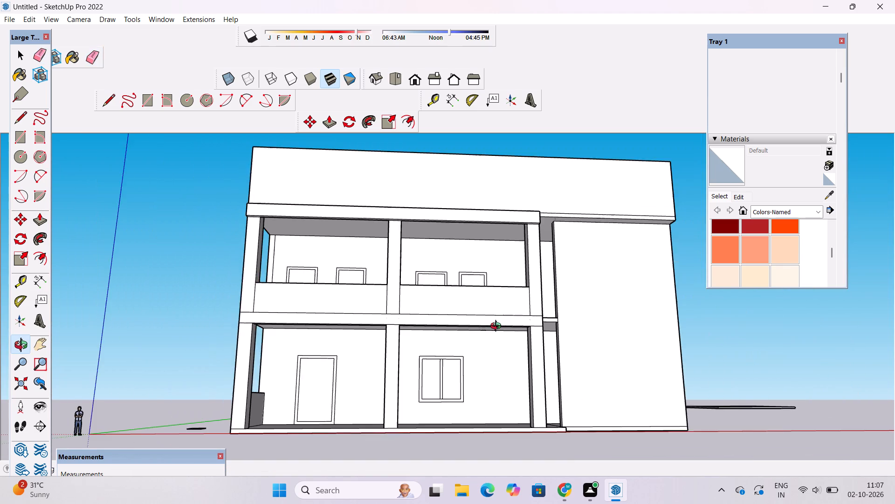
drag(498, 327, 493, 379)
scroll(420, 341, up, 4)
shift+drag(420, 341, 373, 355)
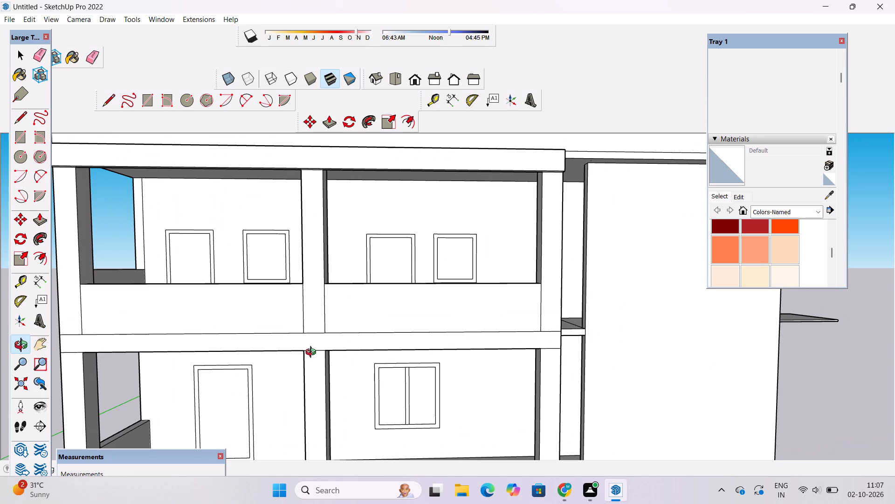
scroll(314, 350, down, 3)
shift+click(366, 360)
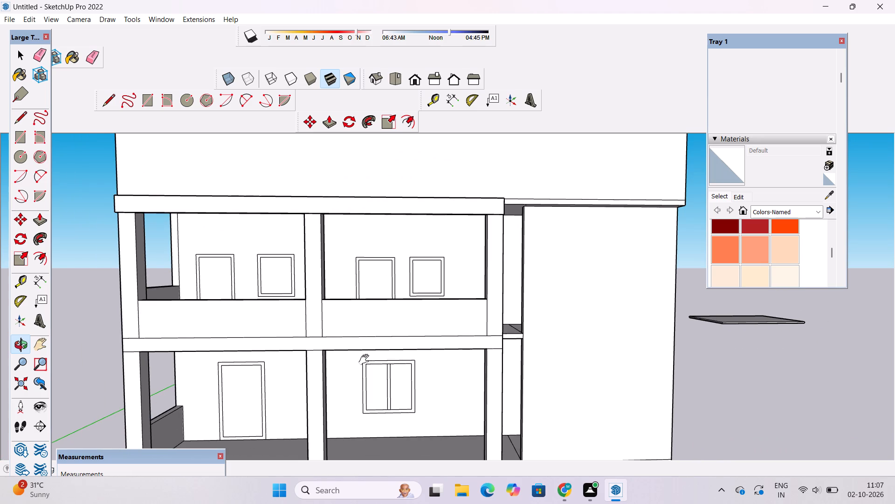
scroll(371, 359, down, 3)
drag(380, 373, 381, 385)
scroll(381, 381, up, 2)
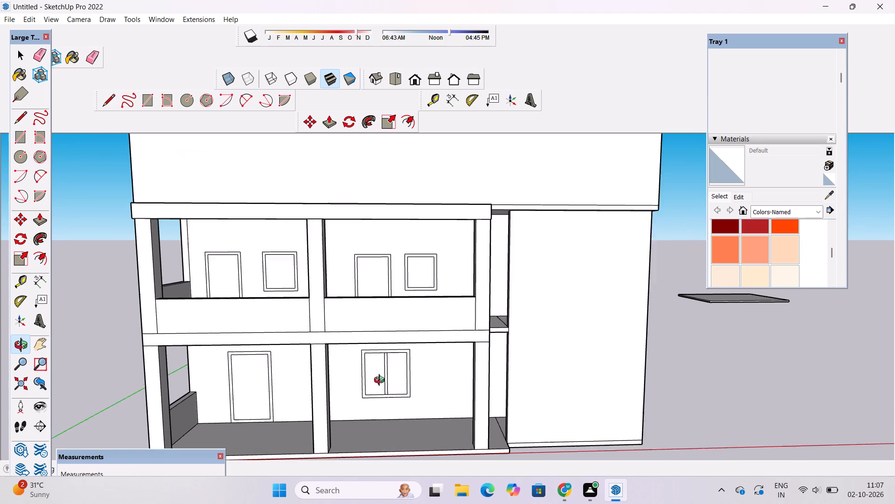
scroll(381, 381, up, 1)
shift+drag(456, 354, 429, 408)
drag(391, 400, 469, 402)
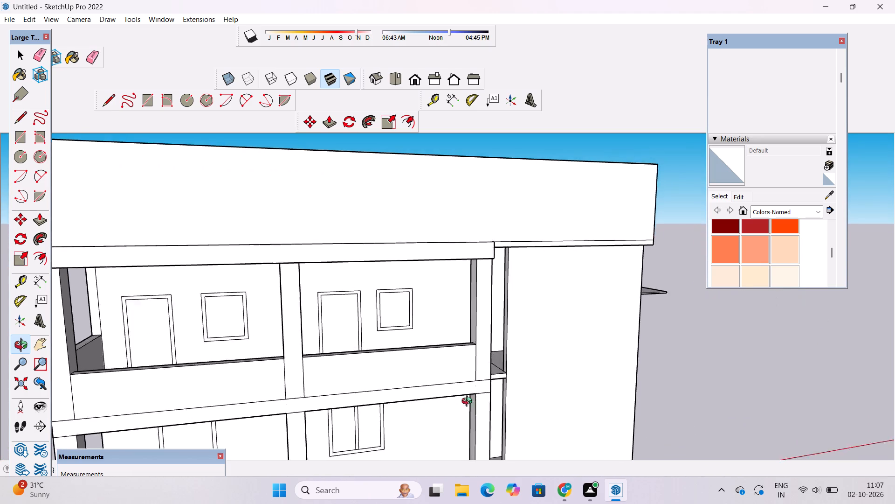
drag(469, 402, 569, 415)
drag(539, 406, 446, 393)
drag(477, 376, 279, 398)
scroll(359, 357, up, 5)
shift+drag(444, 340, 322, 382)
scroll(321, 382, up, 4)
drag(272, 392, 313, 460)
scroll(327, 422, up, 4)
drag(327, 420, 325, 378)
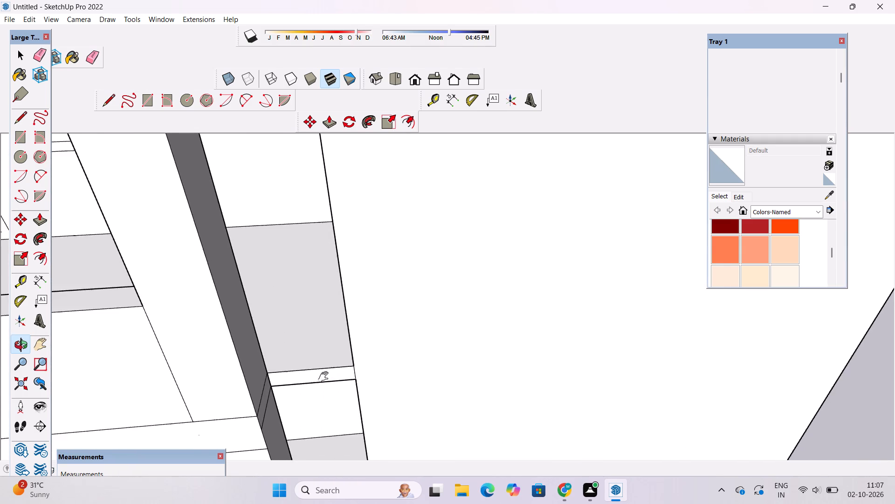
drag(324, 381, 352, 425)
scroll(334, 412, up, 7)
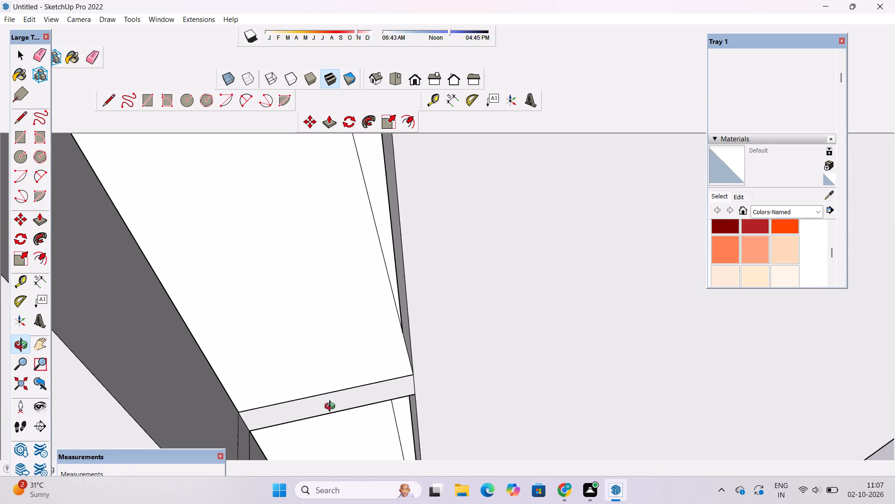
drag(332, 407, 360, 392)
shift+drag(359, 400, 355, 381)
drag(353, 392, 333, 410)
shift+drag(332, 410, 335, 407)
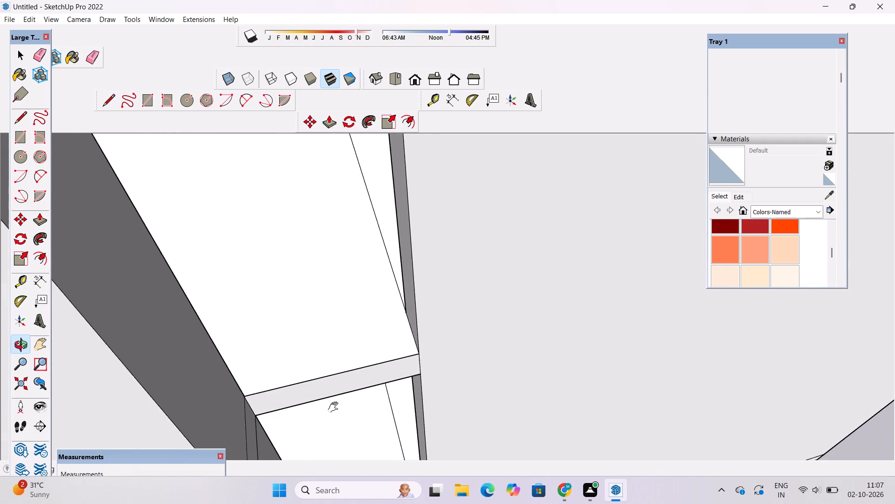
shift+drag(335, 407, 339, 403)
scroll(339, 402, down, 3)
drag(353, 395, 373, 403)
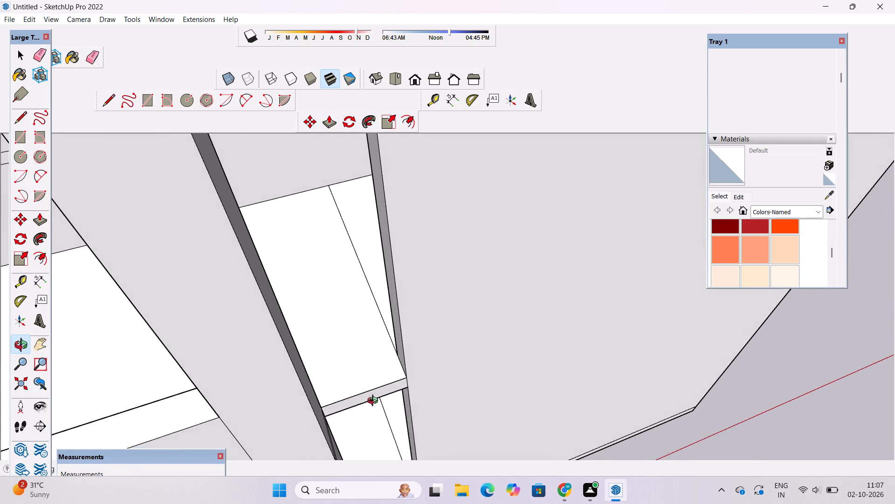
scroll(378, 398, down, 5)
drag(300, 427, 427, 365)
scroll(399, 393, up, 10)
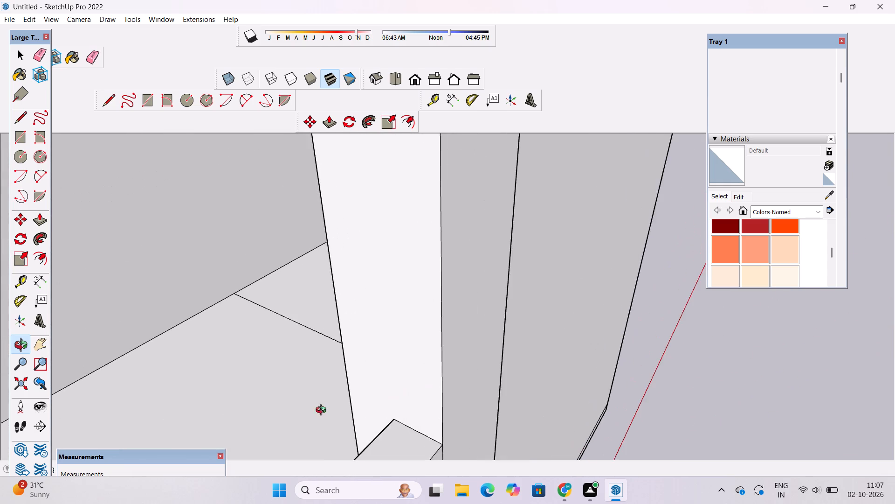
drag(323, 411, 428, 400)
scroll(430, 399, down, 4)
drag(430, 399, 549, 406)
drag(550, 403, 502, 406)
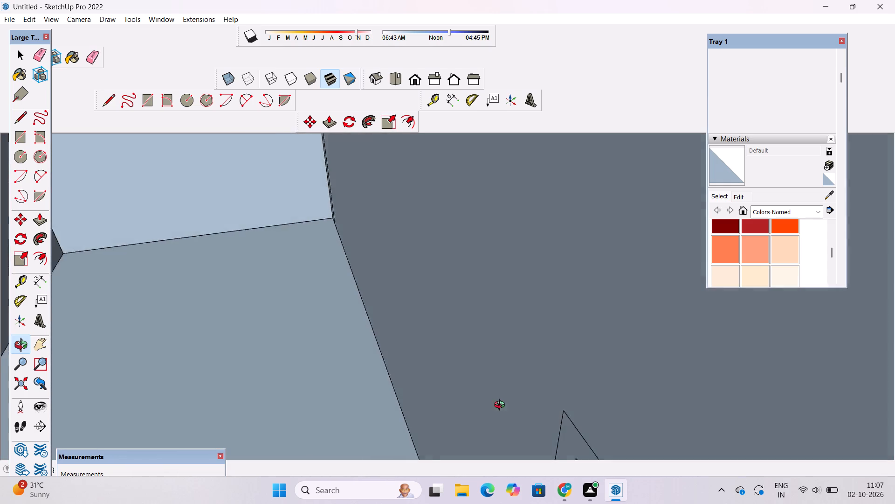
drag(502, 406, 403, 405)
scroll(396, 404, down, 5)
shift+drag(451, 406, 253, 361)
scroll(263, 361, down, 8)
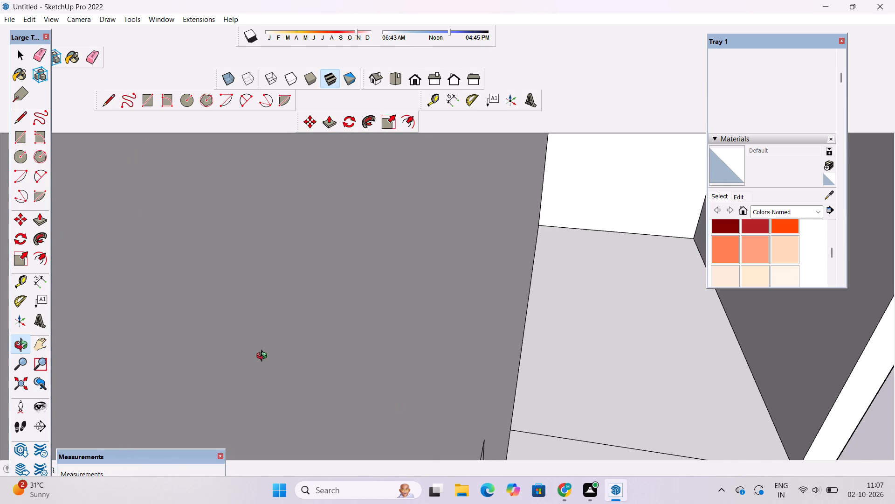
scroll(264, 357, down, 14)
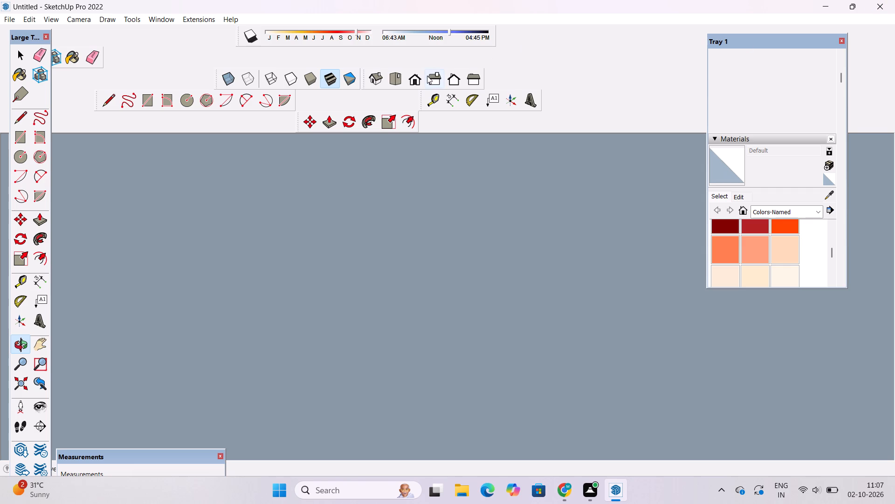
Switch to the front view and examine the slab junction on the side of the window bay's outer column.
click(413, 80)
scroll(419, 99, down, 6)
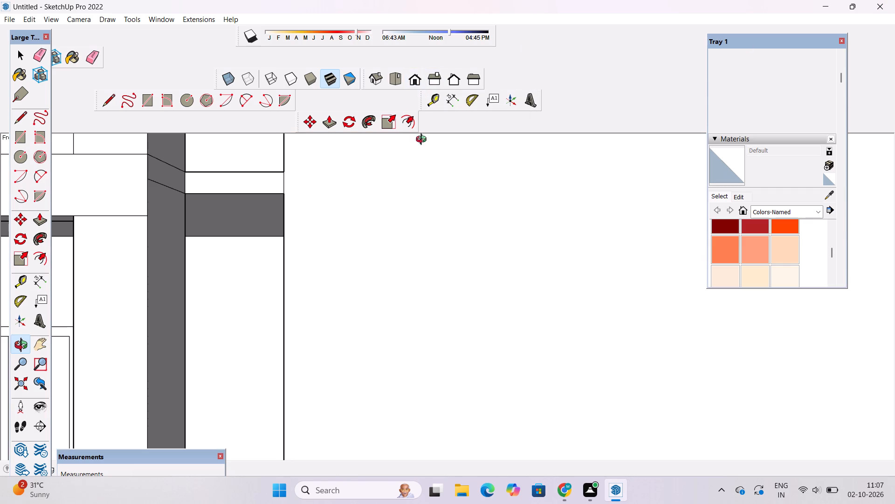
scroll(362, 336, down, 1)
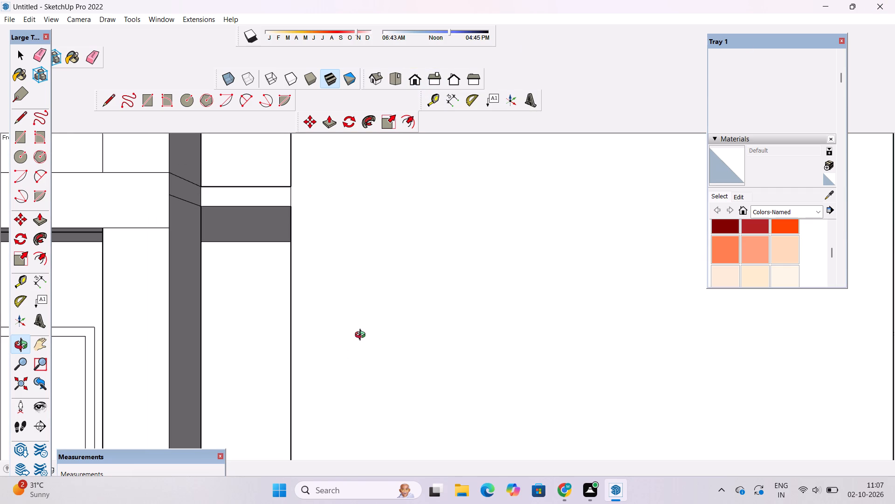
key(0)
scroll(363, 336, down, 2)
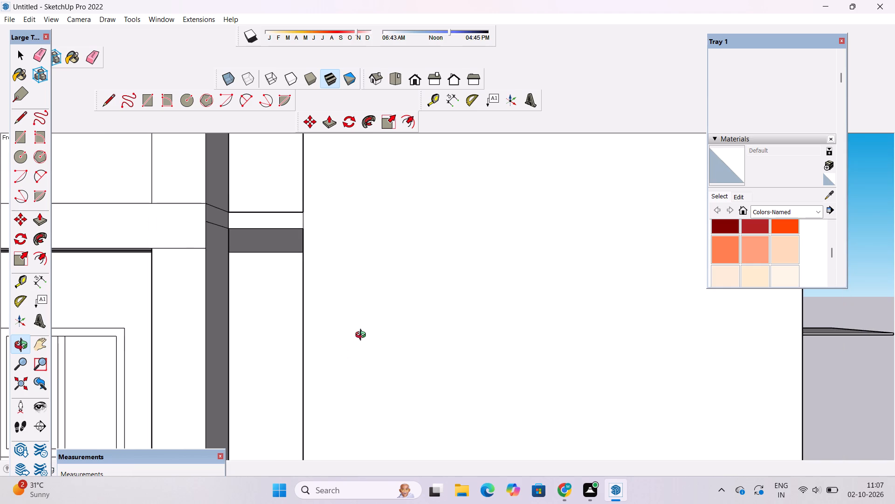
scroll(363, 336, down, 5)
drag(341, 328, 341, 351)
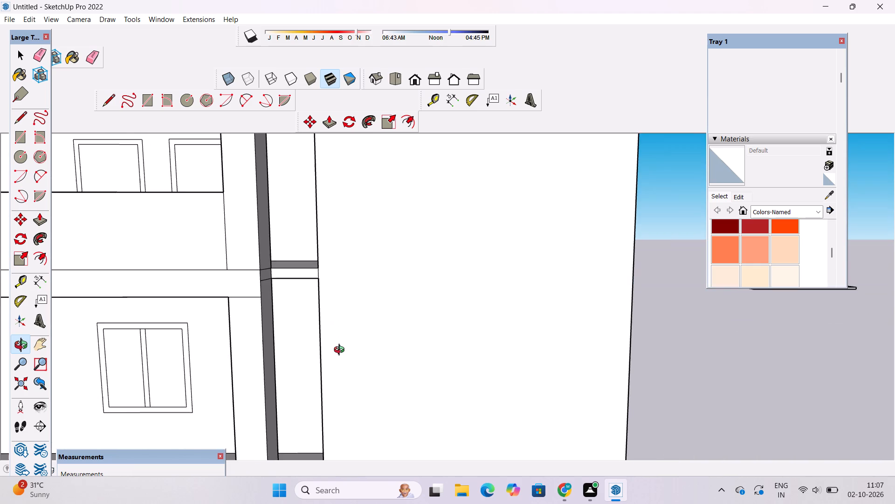
scroll(341, 351, up, 3)
scroll(328, 343, down, 4)
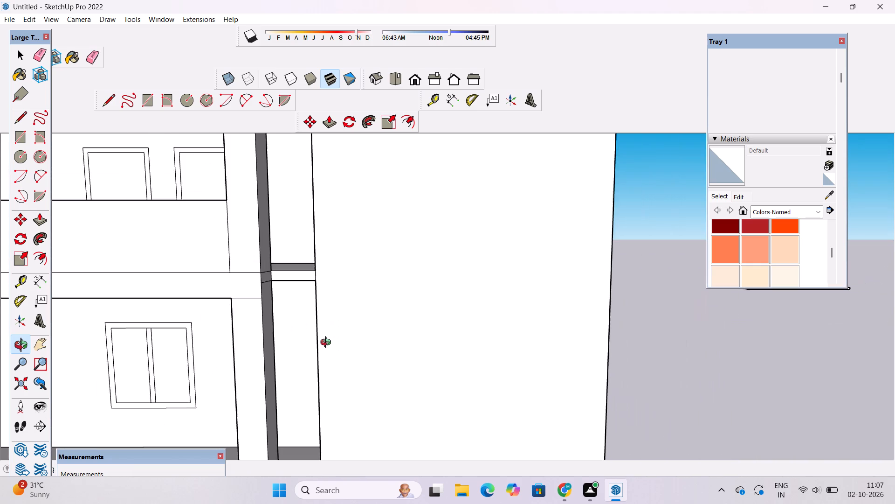
scroll(328, 343, up, 4)
shift+click(328, 343)
scroll(328, 343, down, 5)
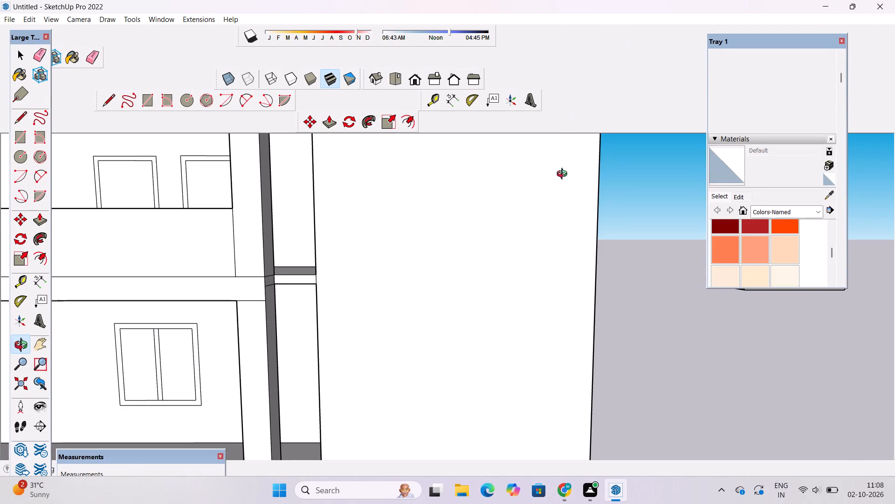
scroll(546, 230, down, 6)
scroll(556, 290, up, 2)
scroll(556, 290, down, 1)
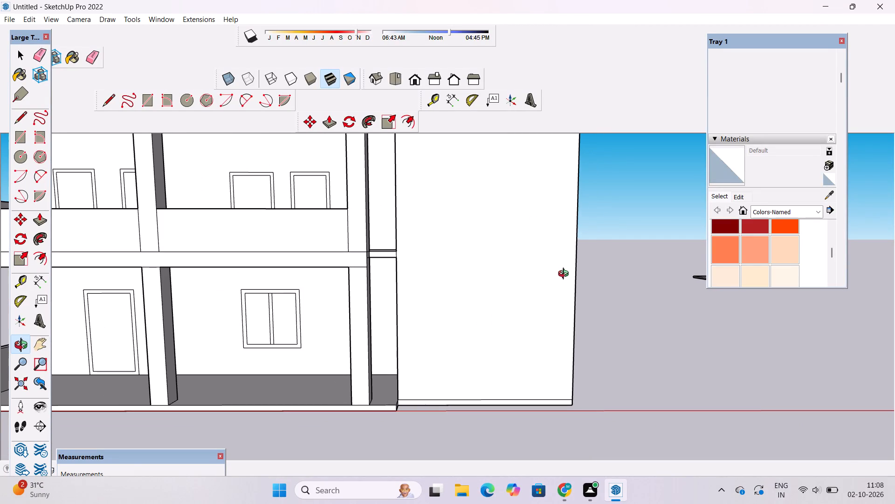
scroll(428, 305, up, 3)
drag(475, 288, 343, 316)
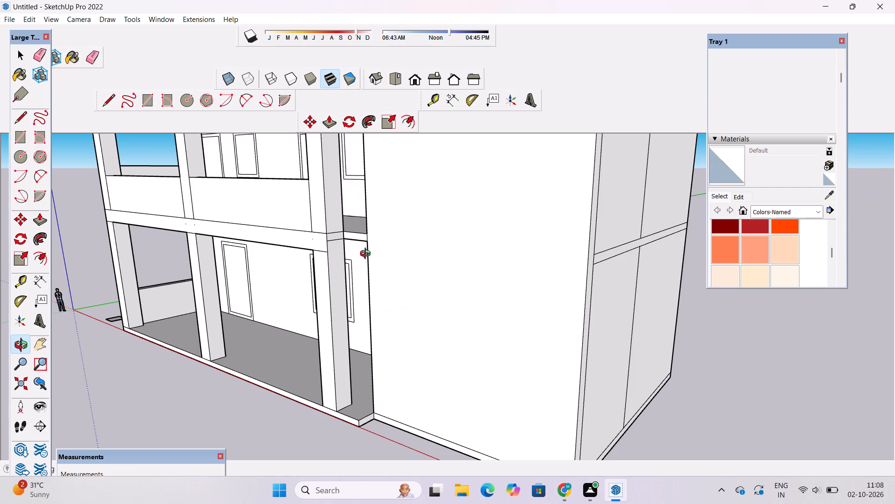
drag(367, 254, 358, 297)
scroll(352, 287, up, 9)
drag(316, 290, 406, 283)
scroll(420, 280, down, 5)
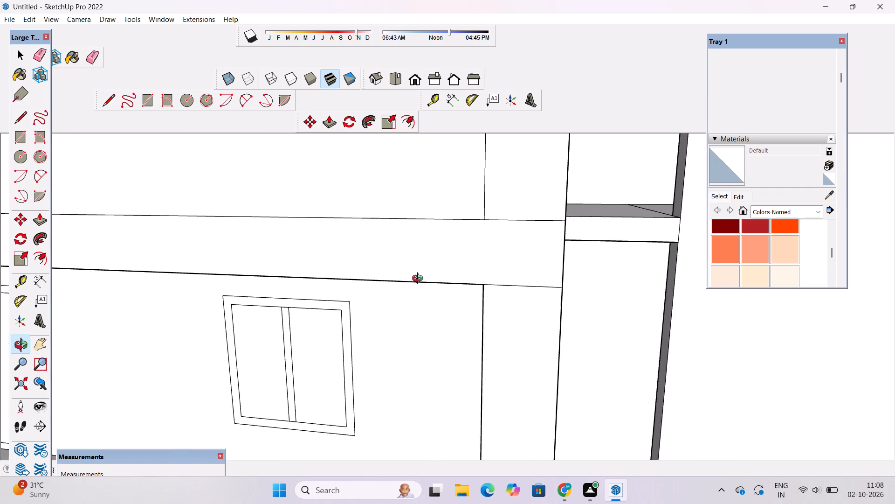
shift+drag(510, 263, 408, 284)
scroll(503, 260, up, 8)
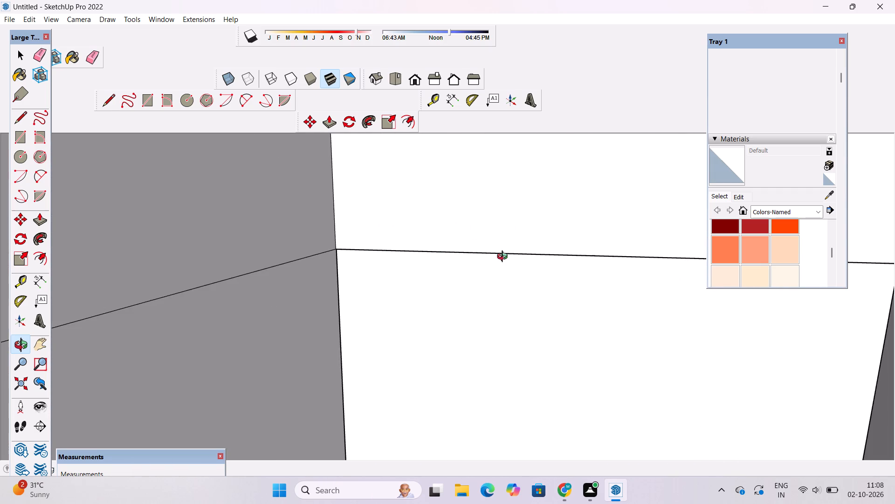
scroll(462, 265, down, 5)
drag(540, 268, 452, 282)
scroll(270, 291, up, 1)
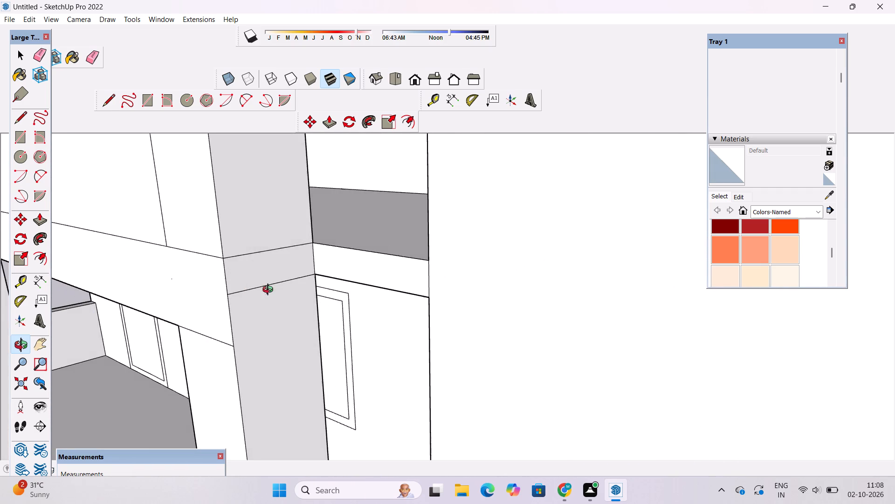
Erase the two horizontal slab lines crossing the side face of the outer front column beside the window bay.
scroll(270, 291, up, 1)
shift+drag(269, 291, 313, 303)
scroll(313, 293, down, 4)
drag(357, 301, 321, 301)
shift+drag(234, 299, 322, 312)
scroll(321, 304, up, 6)
key(e)
drag(301, 241, 302, 270)
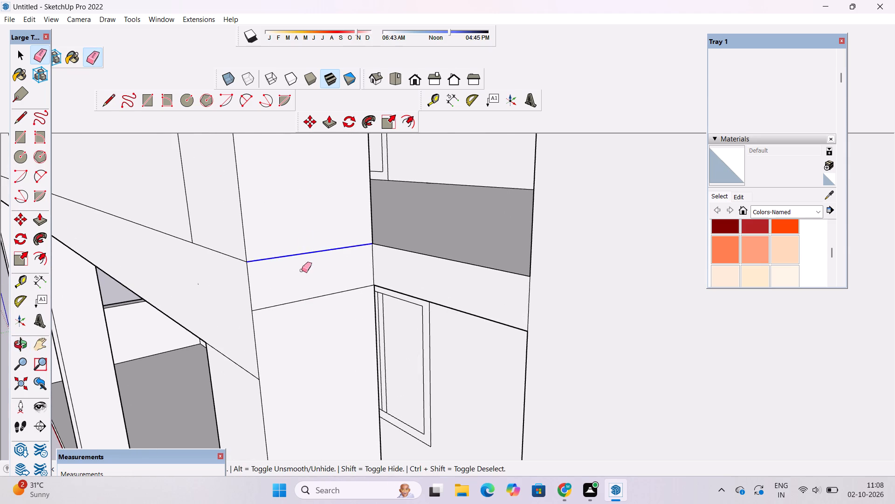
drag(302, 270, 309, 317)
scroll(306, 300, down, 3)
Examine the front columns, slab band and base of the building from several angles, including from below.
key(o)
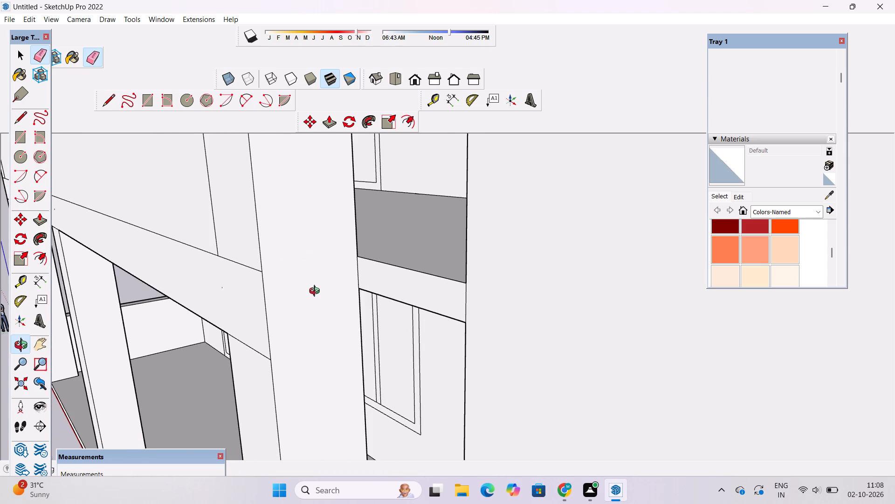
scroll(320, 289, down, 18)
scroll(279, 299, up, 6)
drag(259, 304, 280, 314)
scroll(286, 309, down, 5)
shift+drag(342, 296, 322, 308)
scroll(295, 315, down, 3)
scroll(291, 317, up, 2)
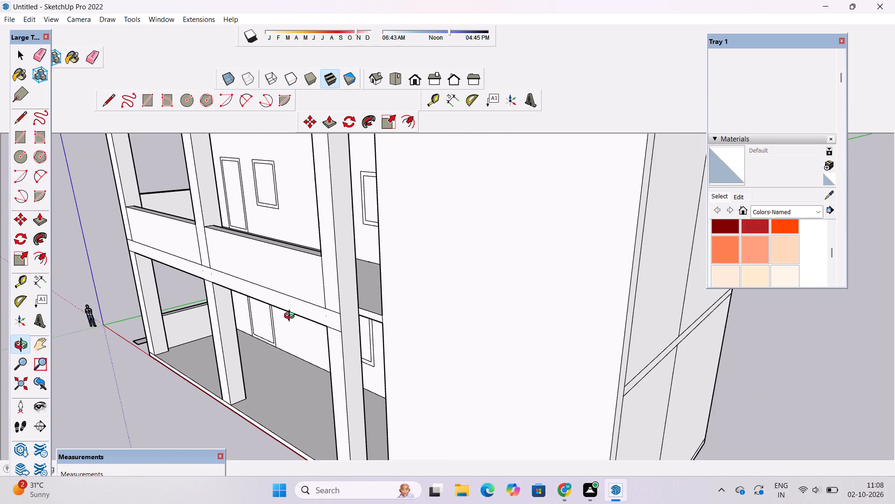
scroll(291, 317, down, 3)
drag(278, 319, 333, 311)
scroll(354, 295, down, 6)
scroll(354, 295, up, 4)
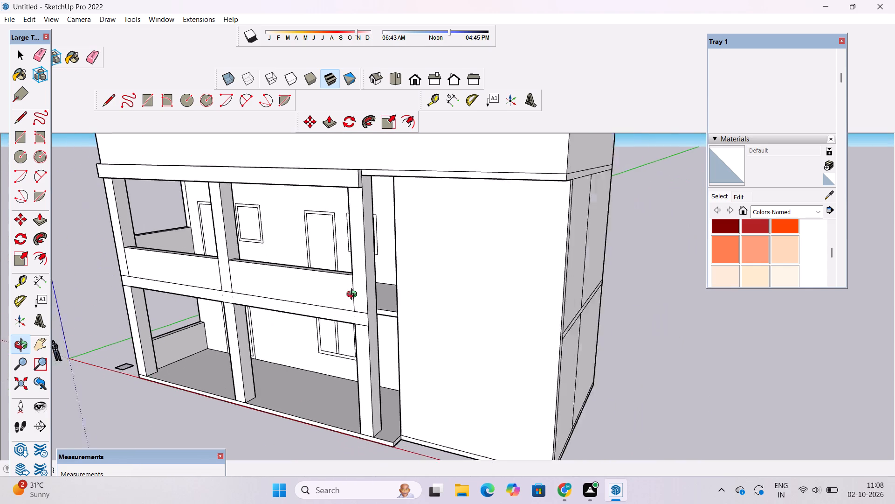
scroll(354, 295, up, 10)
drag(405, 324, 366, 336)
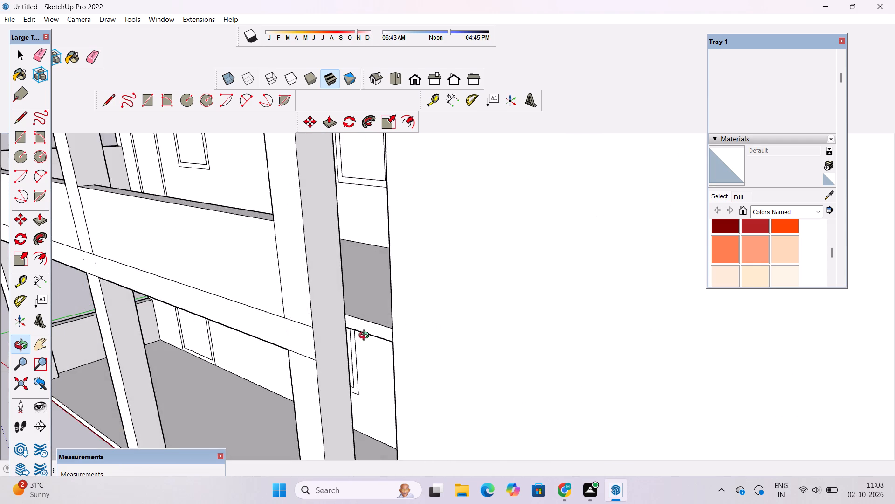
scroll(335, 329, down, 4)
scroll(282, 340, up, 4)
scroll(282, 332, down, 4)
drag(282, 332, 337, 335)
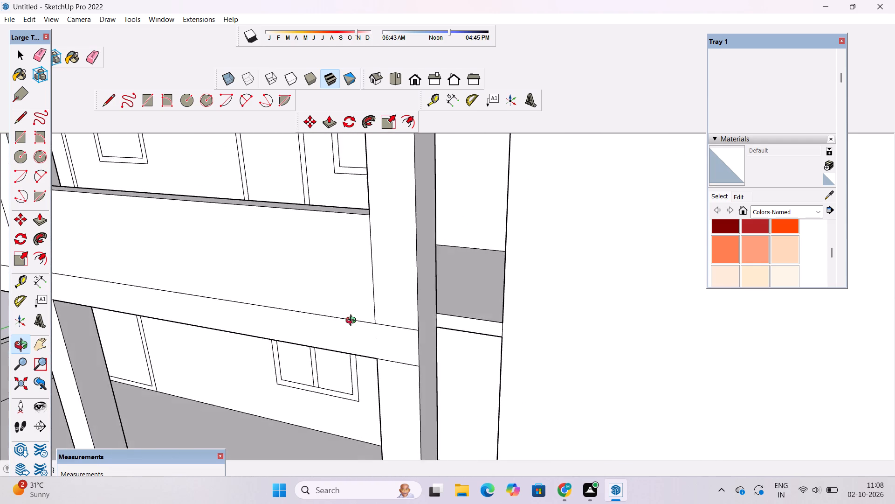
scroll(353, 322, down, 5)
shift+drag(408, 305, 399, 315)
drag(391, 365, 399, 272)
scroll(403, 265, down, 4)
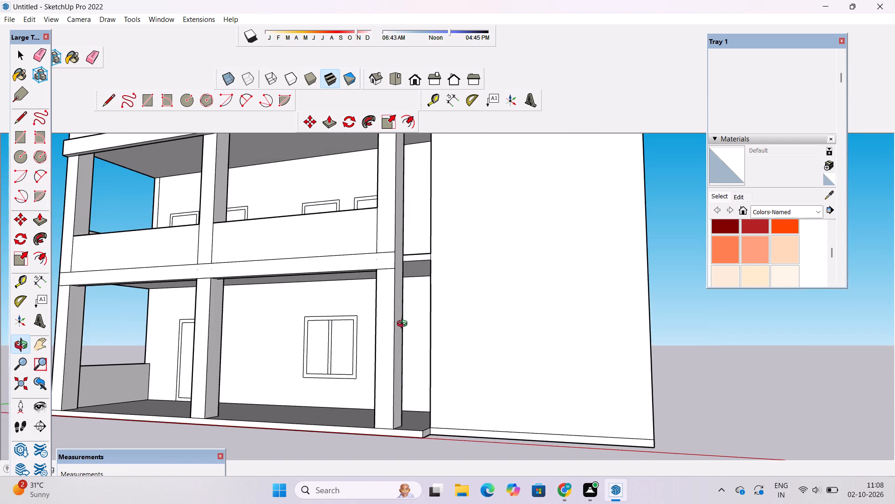
drag(404, 325, 395, 239)
scroll(393, 231, up, 5)
scroll(340, 266, down, 6)
drag(243, 310, 373, 266)
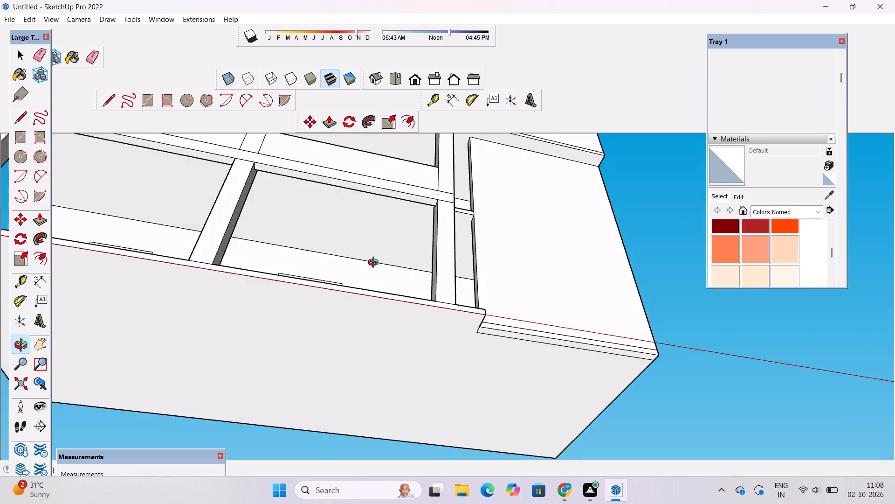
scroll(375, 264, down, 6)
shift+drag(432, 259, 468, 339)
drag(474, 285, 365, 306)
scroll(385, 300, up, 3)
shift+drag(478, 277, 369, 286)
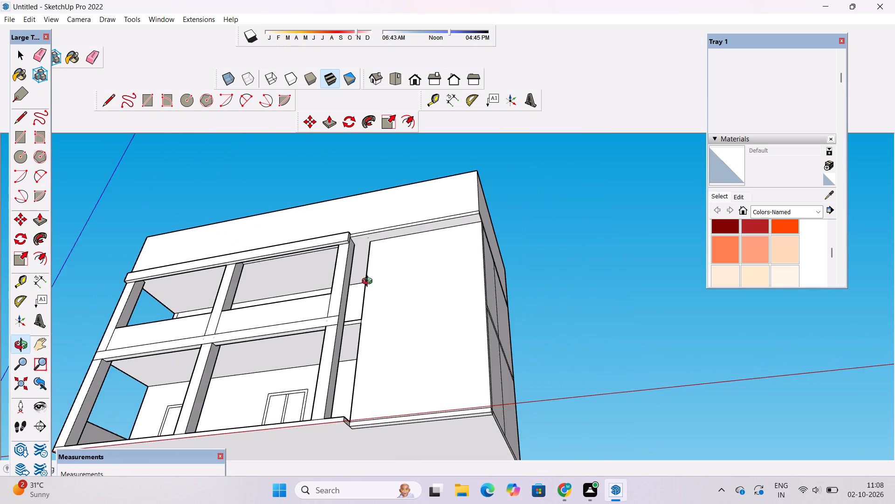
Inspect the end of the roof-level front beam and its junction with the outer column and roof slab.
scroll(369, 282, up, 5)
scroll(335, 224, up, 8)
drag(346, 205, 344, 314)
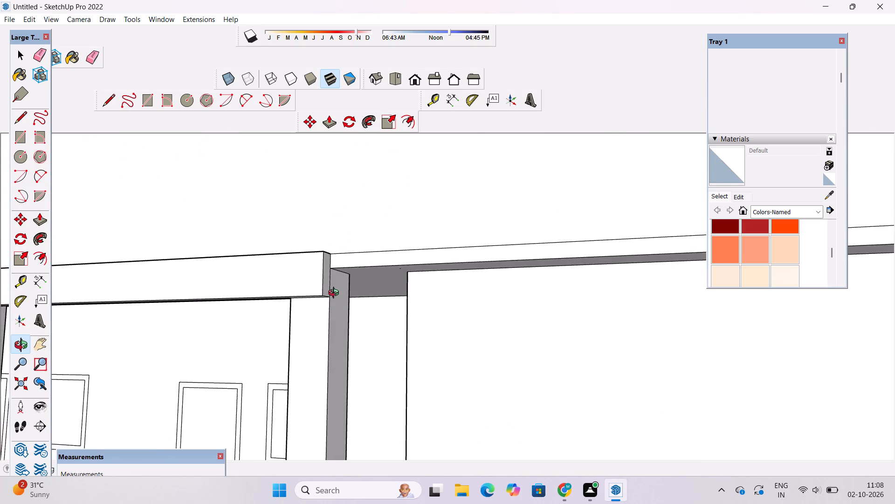
scroll(336, 294, down, 6)
scroll(475, 308, up, 3)
scroll(475, 305, down, 2)
drag(514, 308, 419, 261)
scroll(232, 281, down, 5)
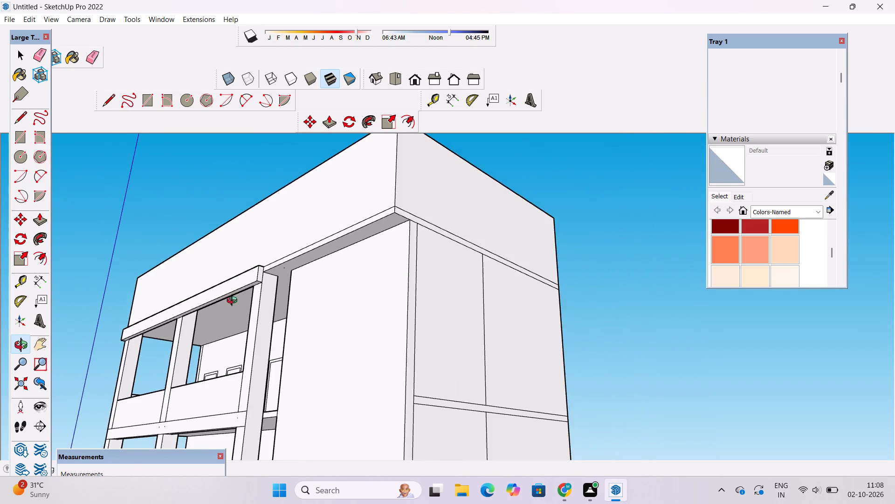
scroll(247, 301, up, 6)
scroll(285, 276, up, 5)
scroll(295, 266, down, 6)
drag(298, 258, 390, 291)
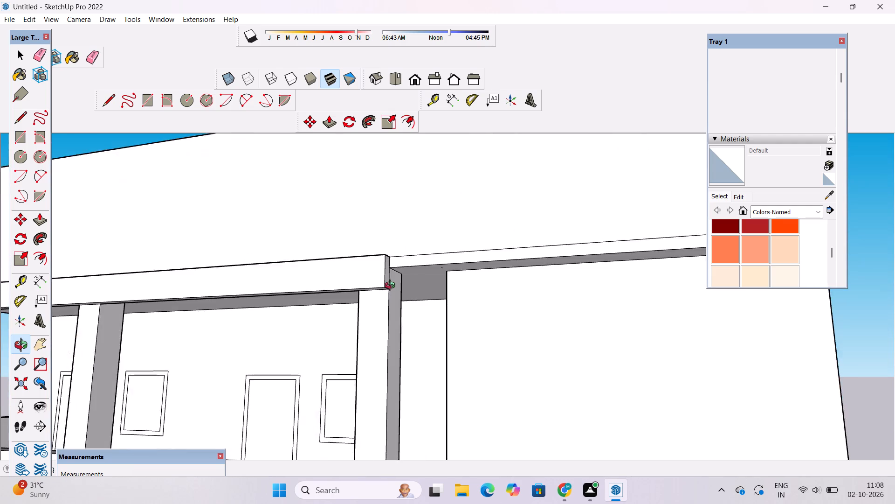
scroll(392, 287, down, 5)
shift+drag(530, 290, 432, 279)
scroll(429, 268, up, 4)
scroll(546, 234, down, 4)
drag(662, 219, 492, 282)
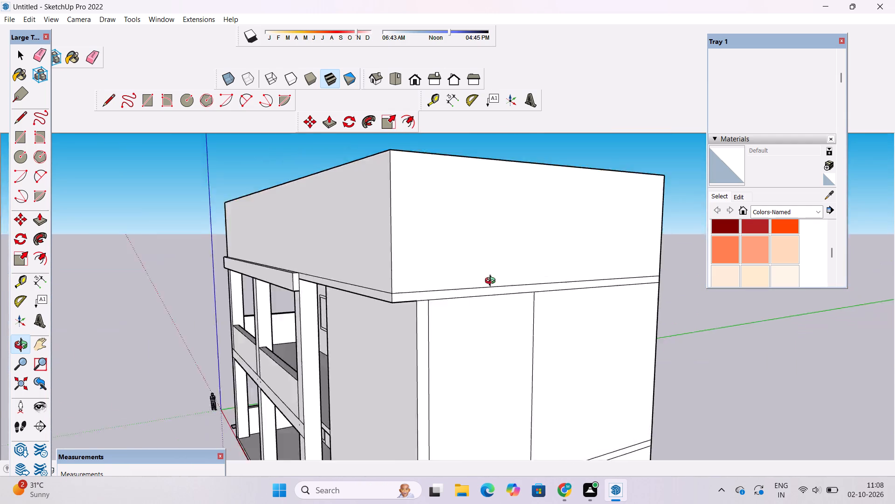
Erase the stray line crossing the inner face of the roof parapet's long wall.
drag(492, 282, 394, 373)
scroll(413, 346, down, 6)
scroll(370, 288, up, 5)
drag(389, 282, 360, 371)
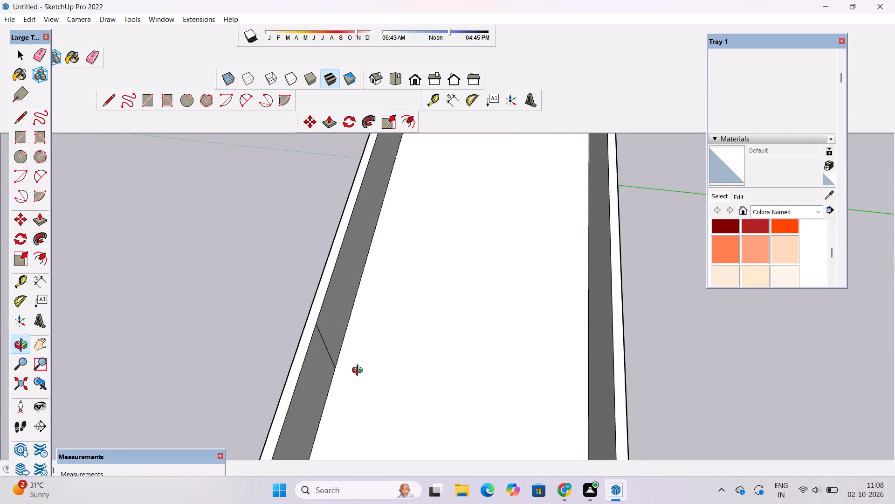
drag(404, 391, 324, 373)
shift+drag(289, 362, 335, 379)
key(e)
scroll(280, 323, up, 2)
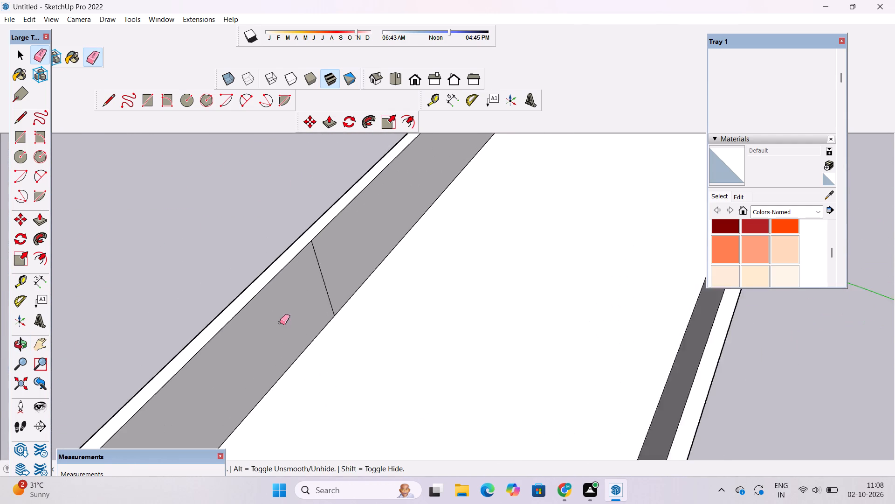
scroll(280, 322, up, 2)
drag(337, 250, 322, 284)
Examine the roof parapet's inner faces and the building's outer walls from all around for stray lines.
key(o)
scroll(322, 284, down, 11)
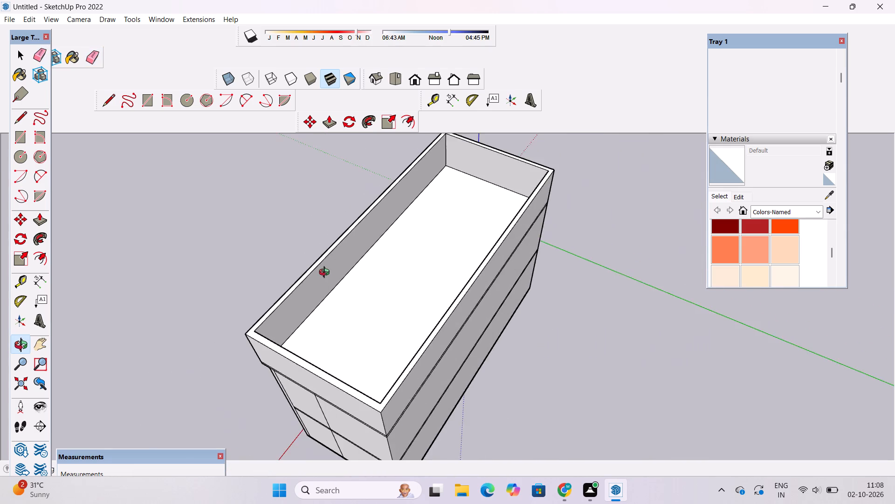
drag(350, 332, 711, 357)
scroll(555, 341, up, 4)
drag(562, 320, 359, 389)
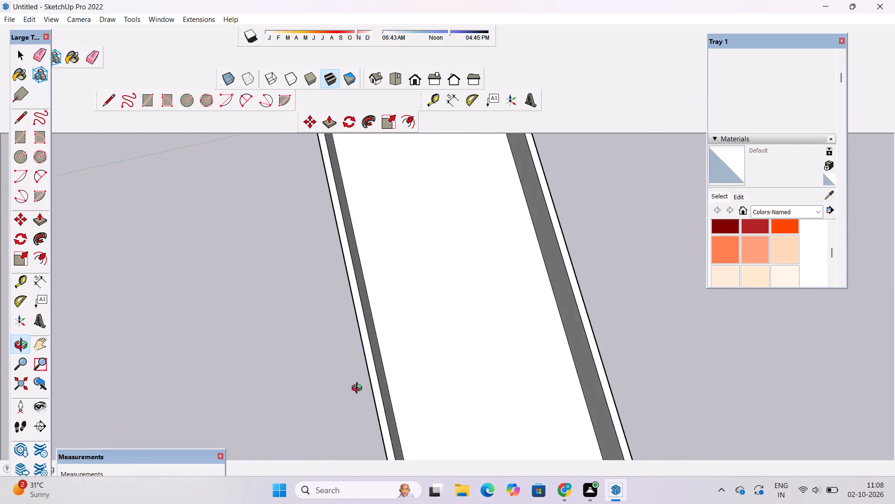
drag(359, 389, 355, 383)
scroll(401, 334, down, 4)
drag(624, 315, 502, 296)
drag(497, 292, 495, 351)
drag(495, 351, 388, 343)
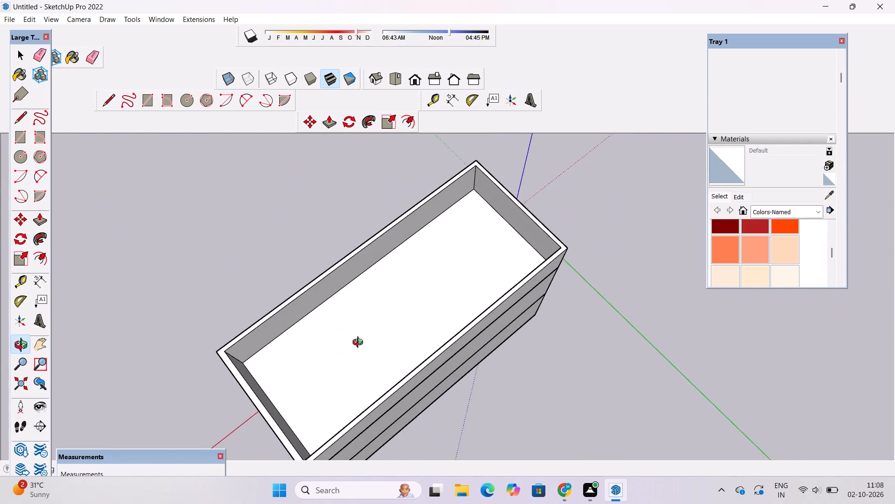
scroll(360, 343, up, 4)
scroll(363, 339, down, 5)
drag(317, 385, 755, 247)
scroll(576, 302, up, 3)
drag(553, 351, 564, 302)
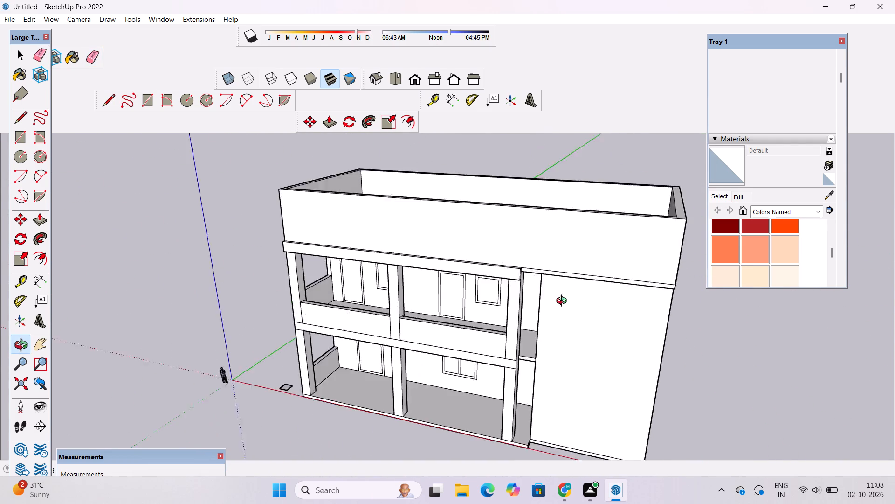
drag(564, 302, 572, 281)
shift+drag(572, 281, 520, 351)
drag(371, 335, 691, 385)
scroll(479, 288, up, 5)
shift+drag(489, 279, 499, 313)
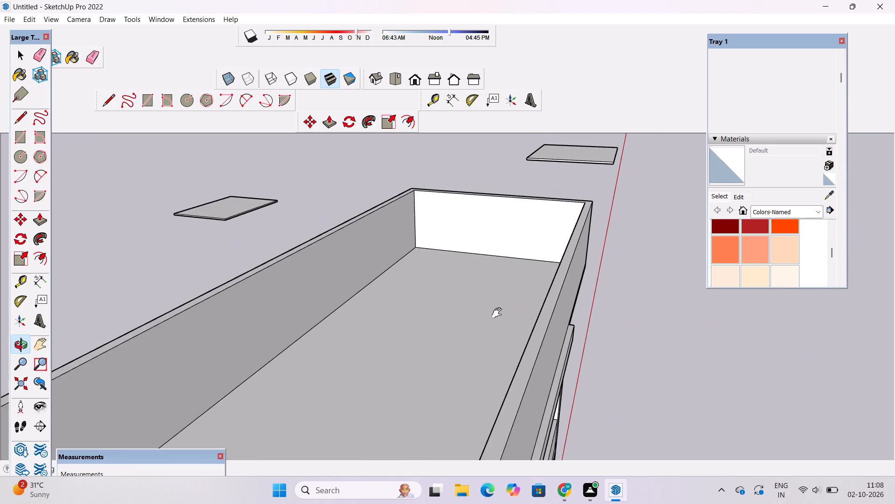
shift+drag(499, 313, 499, 315)
scroll(501, 313, up, 4)
scroll(504, 307, down, 5)
drag(768, 303, 526, 321)
scroll(496, 324, down, 5)
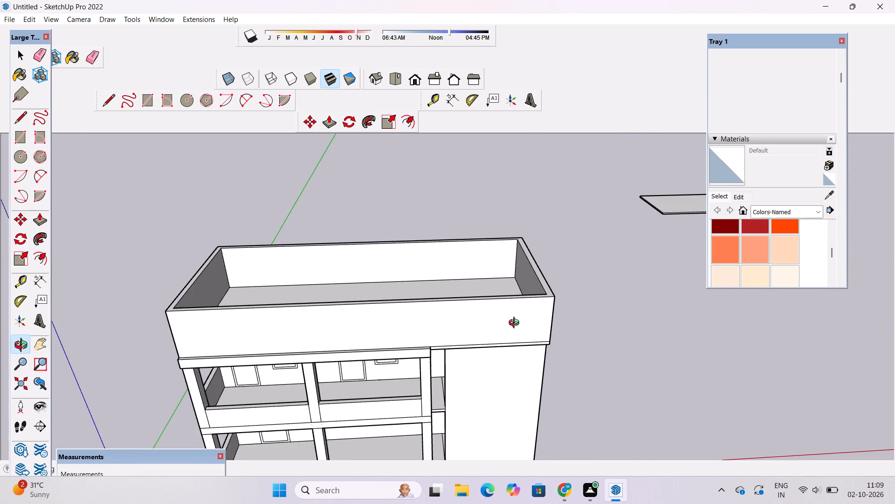
drag(618, 338, 523, 332)
scroll(483, 331, up, 4)
shift+drag(482, 331, 510, 383)
drag(587, 390, 510, 328)
scroll(531, 334, up, 5)
scroll(537, 343, down, 4)
drag(585, 347, 536, 363)
shift+click(475, 372)
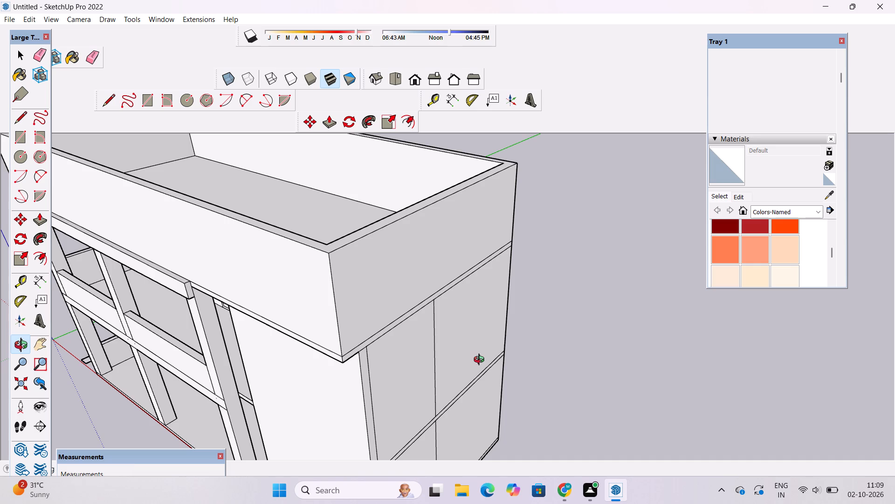
Erase the vertical dividing lines in the middle of the end wall on both the upper and ground storeys.
scroll(482, 361, down, 5)
scroll(482, 357, up, 1)
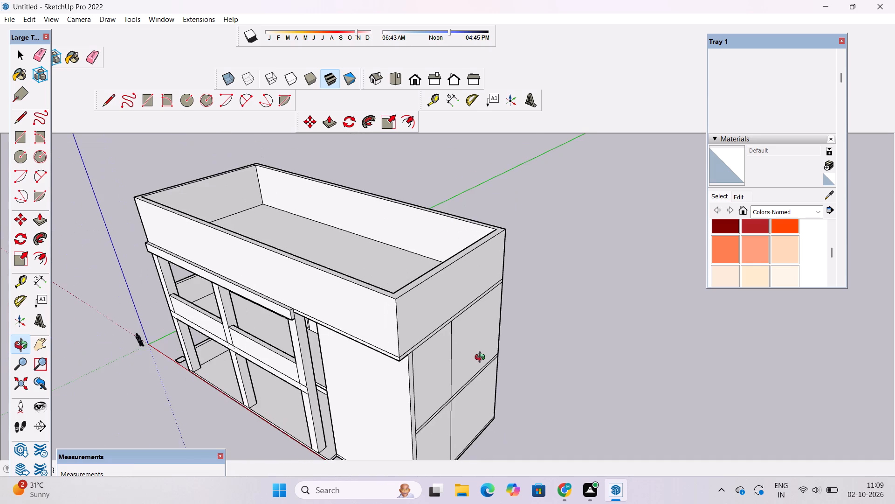
shift+drag(490, 368, 488, 323)
scroll(488, 322, up, 3)
drag(488, 322, 451, 336)
scroll(411, 345, up, 3)
shift+drag(411, 345, 414, 337)
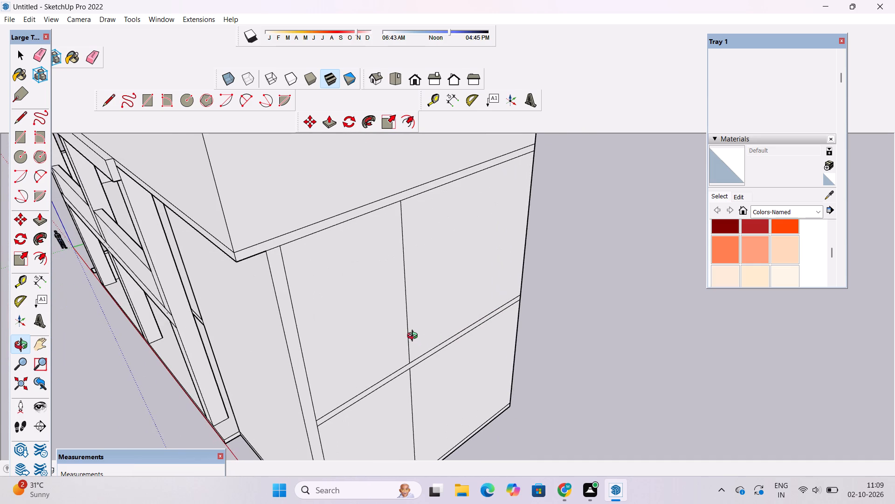
key(e)
drag(427, 311, 409, 333)
scroll(421, 268, down, 5)
scroll(438, 373, up, 3)
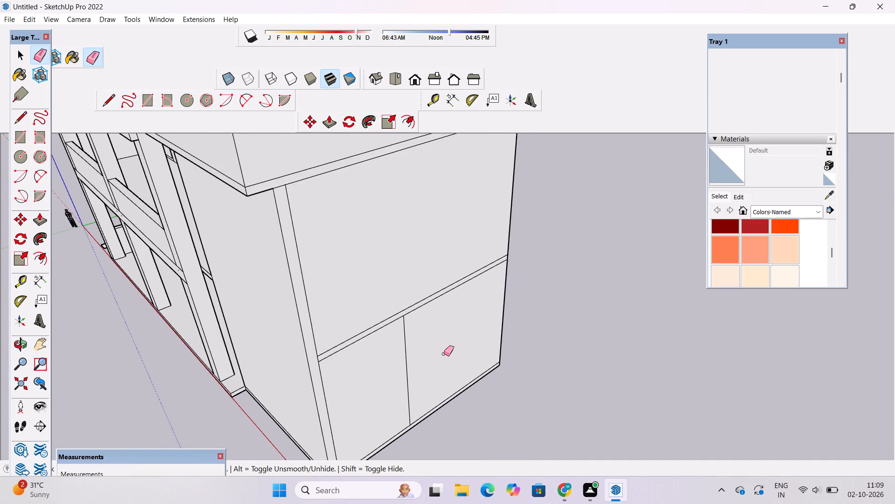
drag(436, 357, 403, 389)
Erase the two horizontal slab-band lines running across the end wall between the storeys.
scroll(411, 344, down, 4)
scroll(427, 303, up, 4)
drag(427, 303, 428, 322)
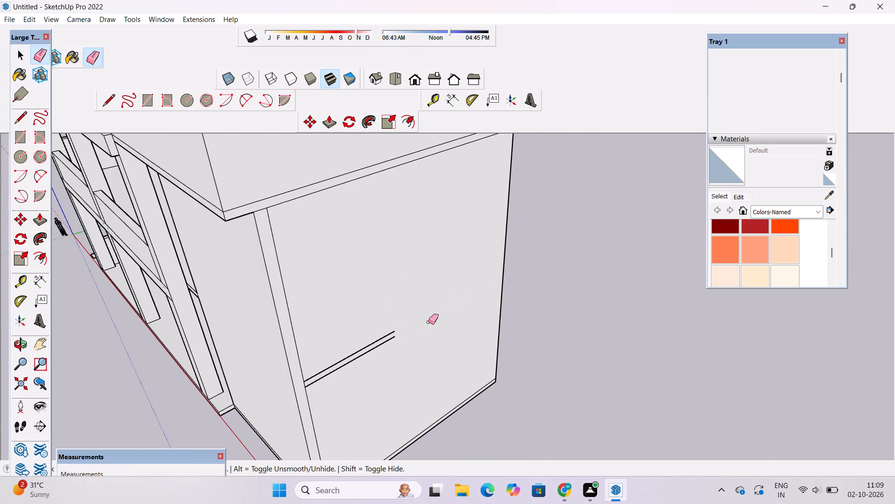
drag(397, 322, 394, 341)
drag(394, 332, 391, 340)
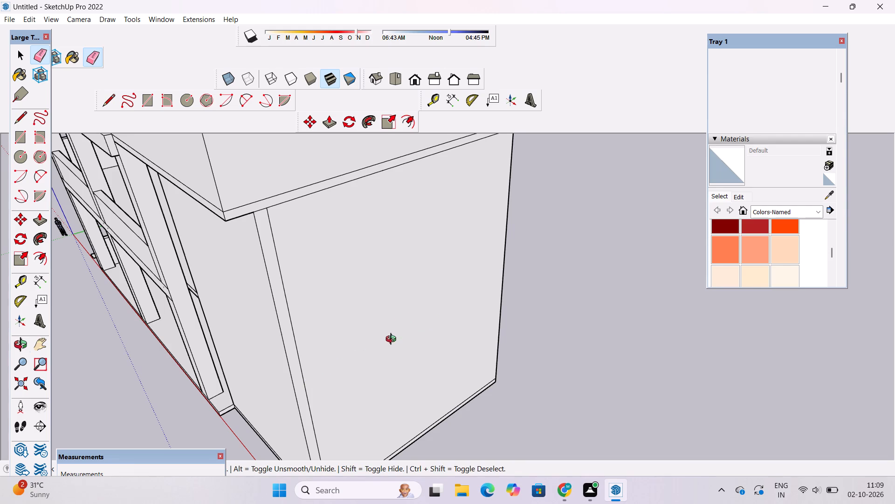
Erase the short vertical column-edge segment crossing the base band of the end wall near its front corner.
key(o)
scroll(398, 338, down, 5)
drag(320, 395, 337, 373)
scroll(340, 427, up, 2)
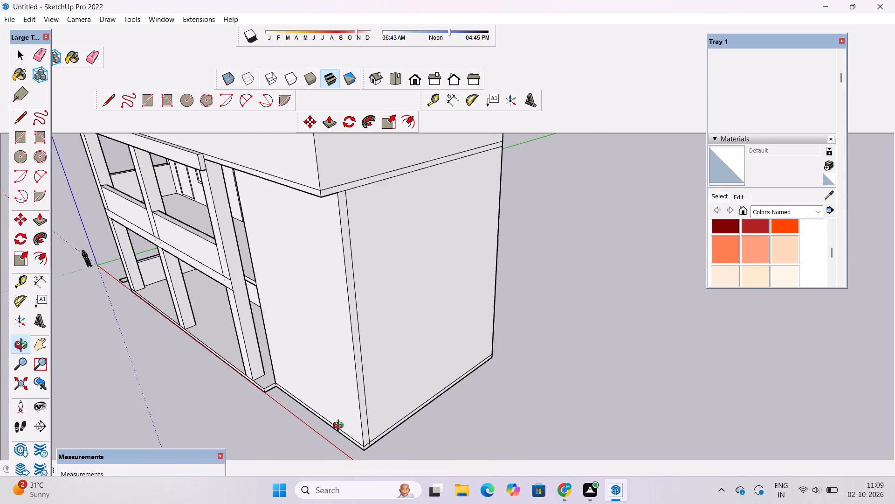
scroll(368, 335, down, 5)
scroll(379, 442, up, 20)
scroll(379, 442, up, 1)
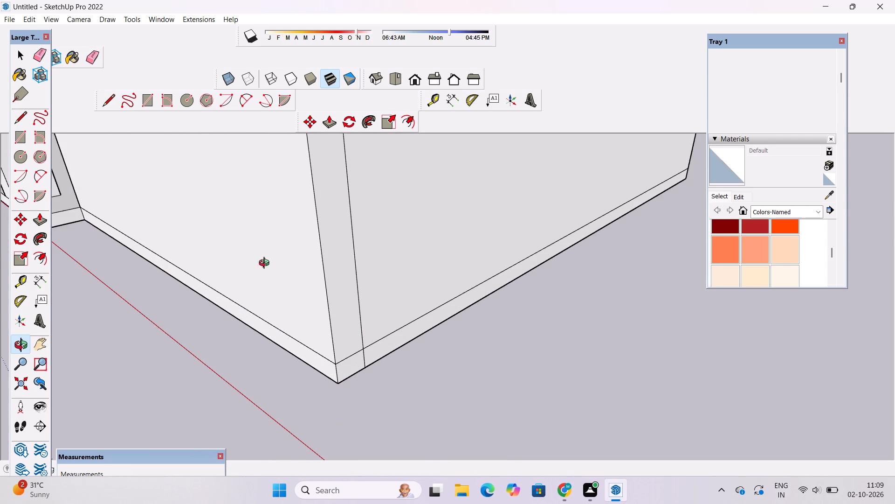
click(88, 55)
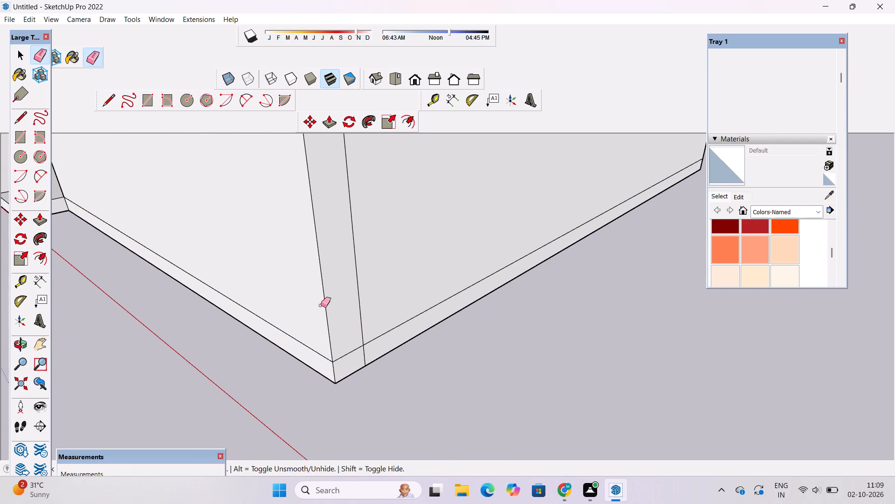
drag(389, 345, 357, 355)
Erase the full-height vertical column line beside the end wall's front corner, including its short remnant at slab level.
scroll(424, 333, down, 5)
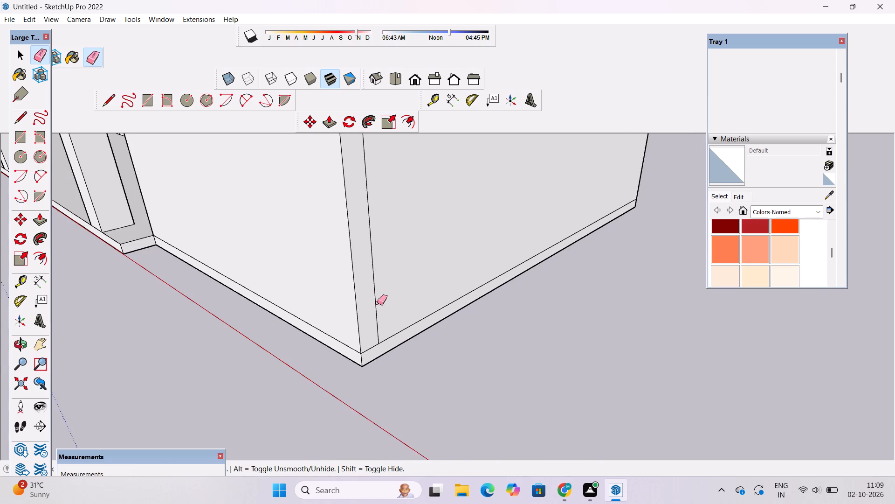
scroll(377, 303, down, 2)
drag(386, 289, 377, 306)
scroll(397, 371, down, 12)
scroll(389, 222, up, 6)
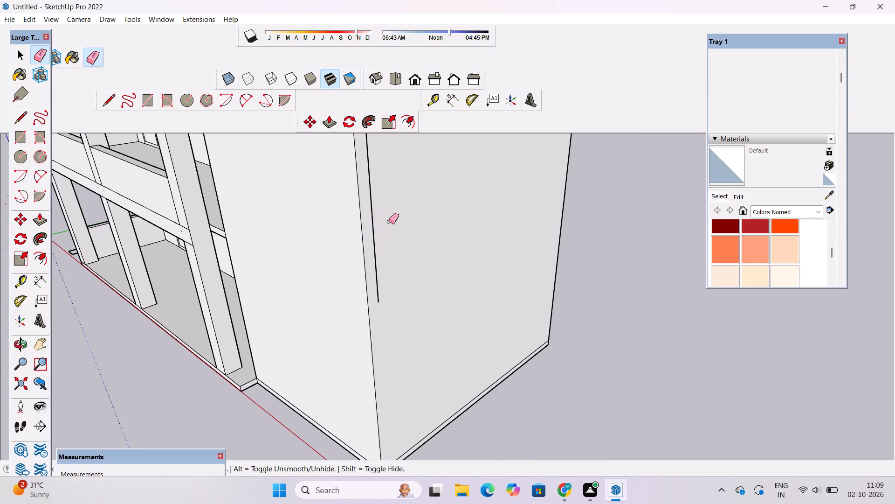
drag(389, 222, 374, 258)
scroll(366, 385, down, 5)
scroll(386, 337, up, 6)
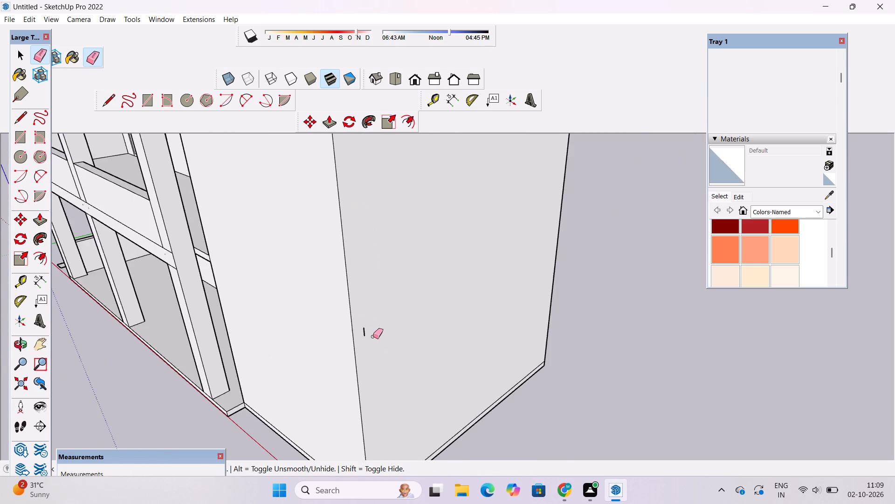
scroll(373, 336, up, 8)
drag(372, 298, 357, 334)
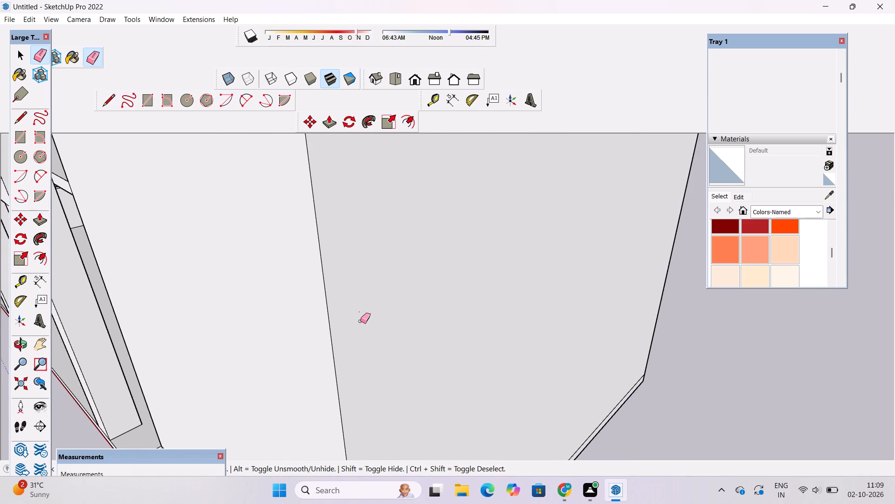
key(o)
scroll(370, 318, down, 20)
drag(394, 393, 407, 331)
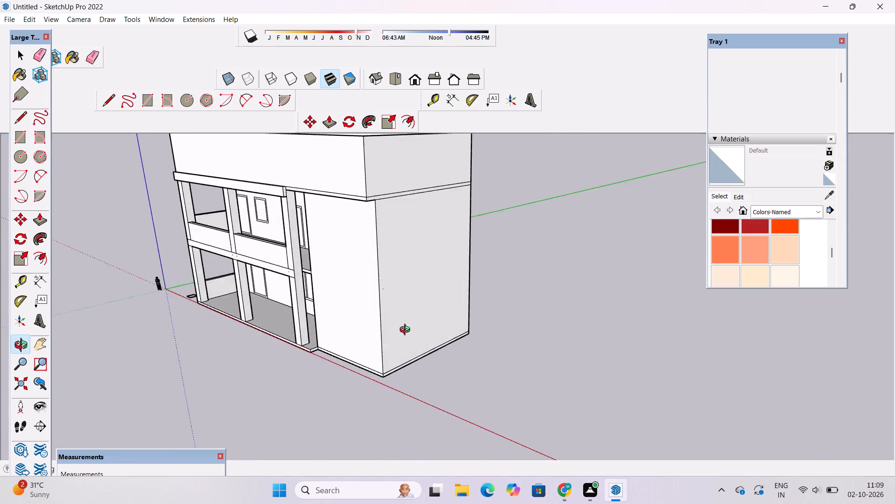
Examine the front facade, column bays, roof parapet and end wall from several angles for leftover lines.
drag(407, 331, 420, 298)
shift+drag(401, 321, 410, 350)
scroll(376, 367, up, 9)
drag(367, 366, 476, 357)
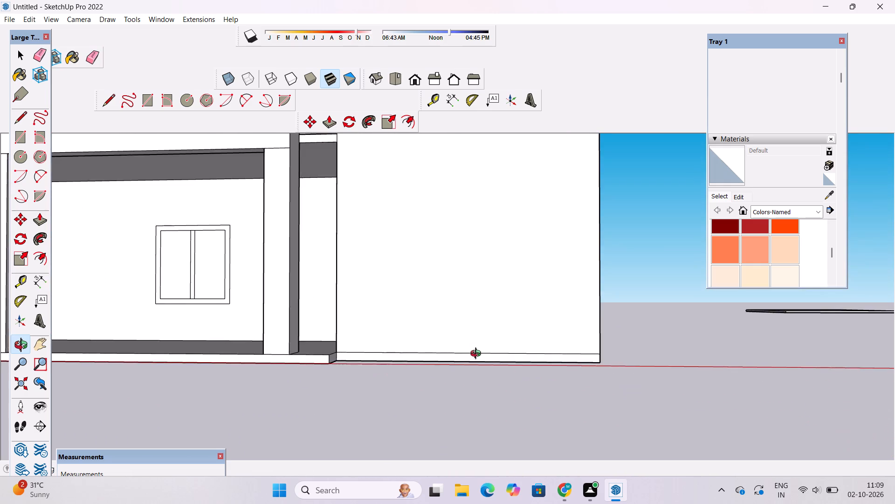
scroll(480, 351, down, 5)
shift+drag(480, 348, 468, 413)
scroll(429, 366, down, 4)
drag(400, 347, 390, 419)
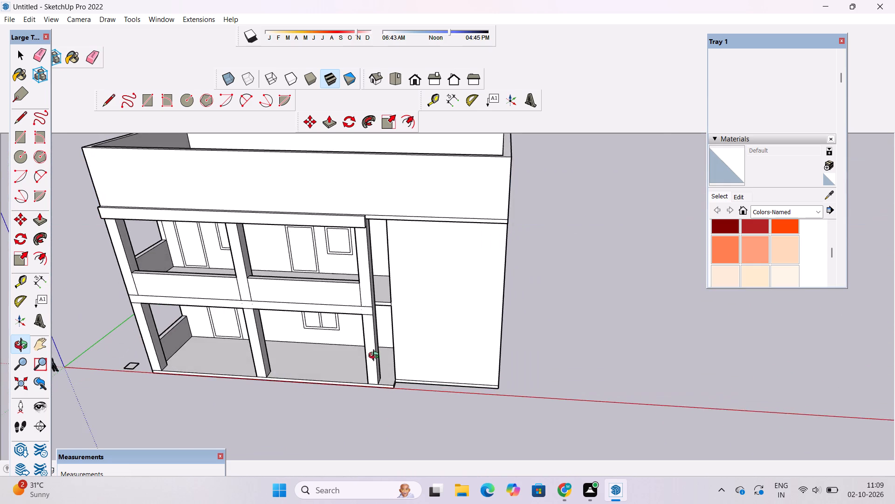
scroll(362, 296, up, 10)
drag(452, 331, 436, 325)
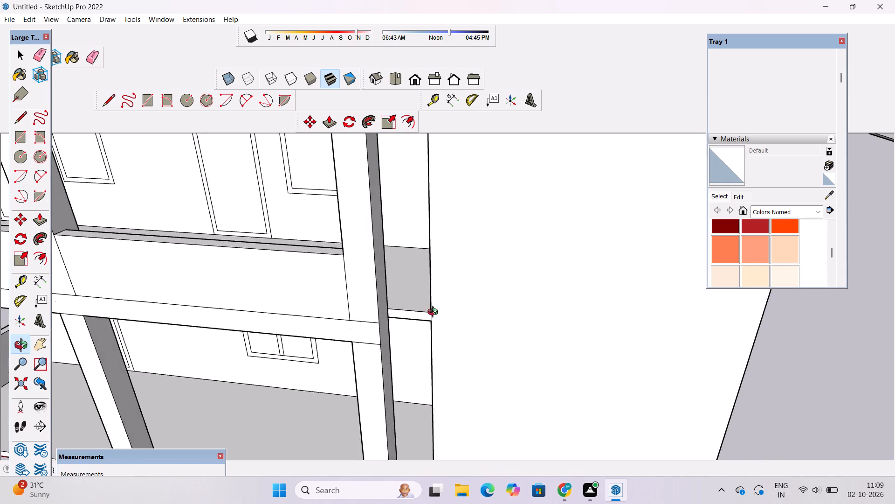
scroll(435, 313, down, 6)
shift+drag(505, 274, 487, 357)
scroll(438, 257, up, 11)
drag(564, 266, 483, 287)
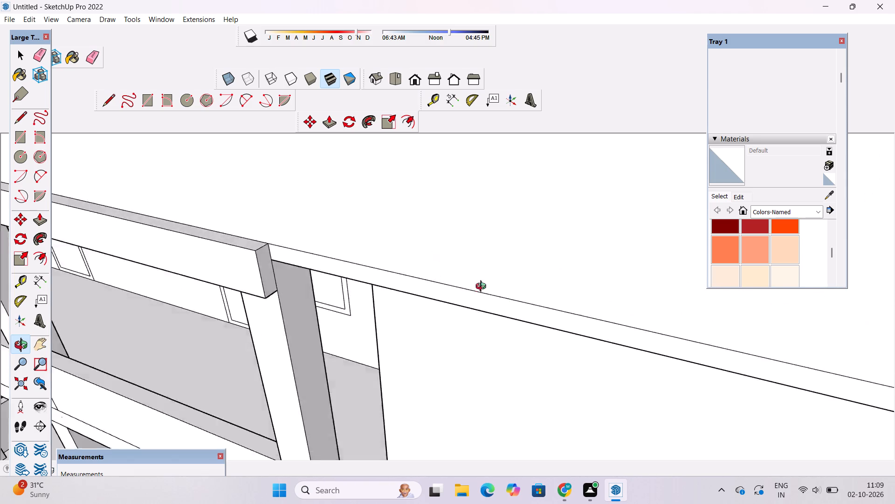
drag(483, 287, 365, 280)
scroll(363, 279, down, 5)
shift+scroll(371, 267, down, 5)
scroll(392, 261, down, 2)
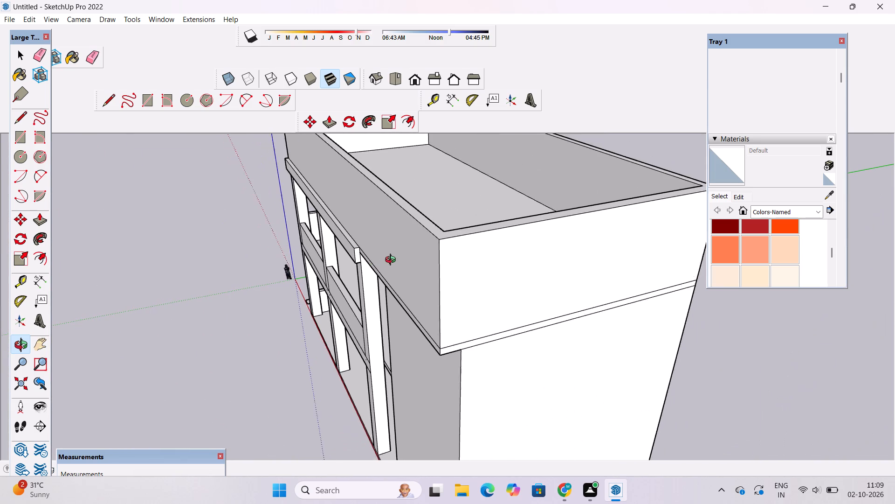
scroll(392, 261, down, 1)
drag(351, 327, 424, 281)
scroll(451, 264, down, 6)
shift+drag(516, 234, 480, 268)
scroll(425, 281, up, 2)
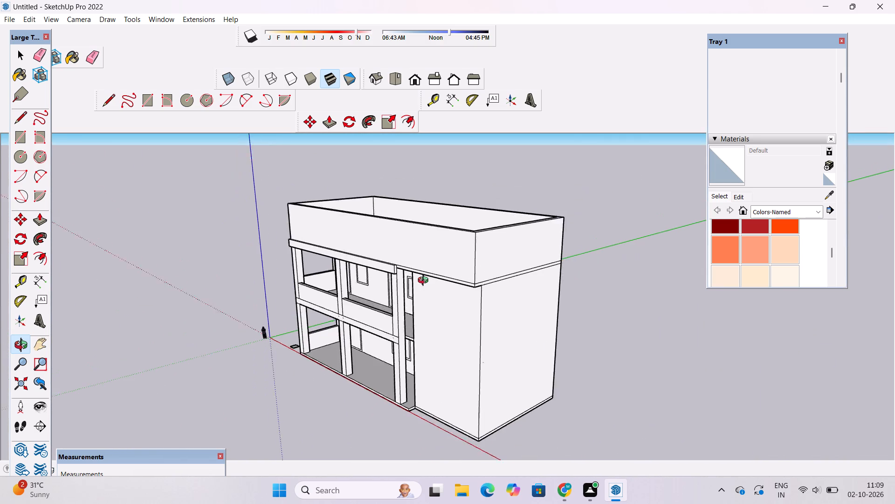
scroll(425, 281, up, 4)
scroll(425, 281, down, 5)
shift+drag(549, 291, 500, 291)
scroll(488, 287, up, 5)
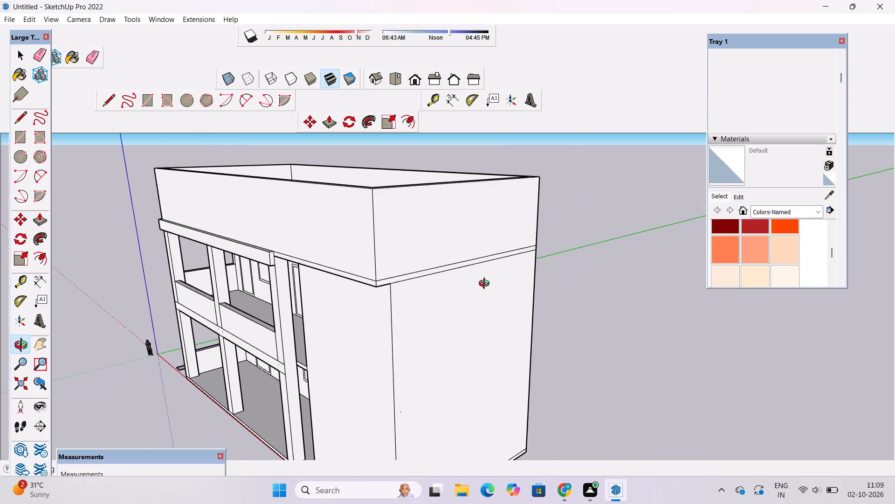
scroll(486, 285, up, 4)
drag(494, 277, 475, 282)
scroll(475, 282, down, 4)
Erase the two horizontal slab-band lines running across the long rear wall between the two storeys.
drag(611, 266, 372, 301)
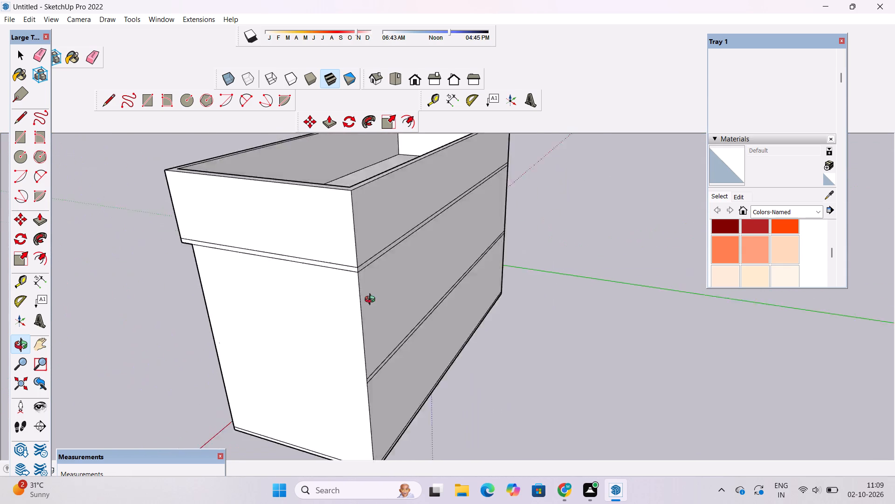
drag(372, 301, 286, 305)
scroll(431, 267, up, 2)
shift+drag(456, 265, 413, 277)
drag(457, 291, 455, 283)
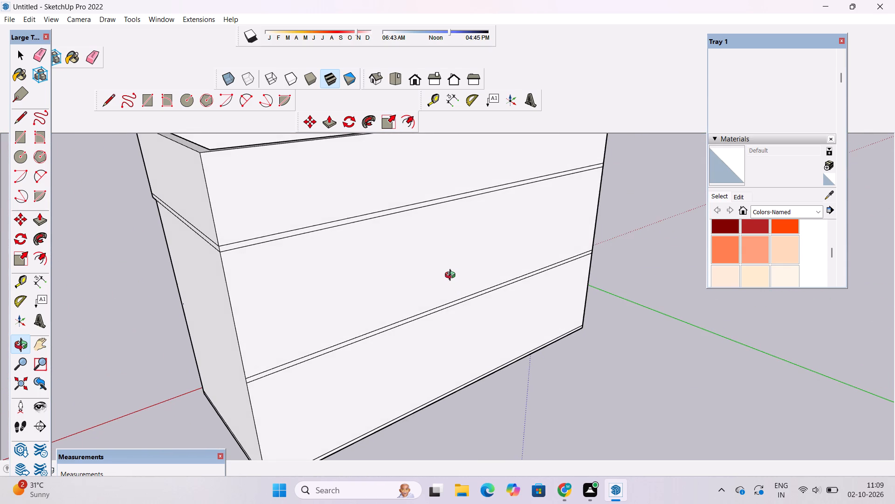
key(e)
drag(455, 280, 465, 301)
scroll(455, 308, down, 5)
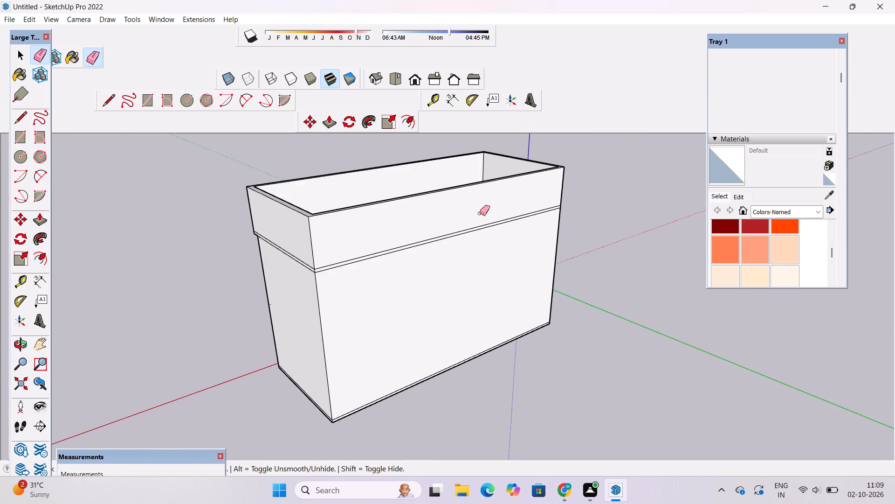
Examine the cleaned rear wall, the roof and the whole front facade of the building.
key(o)
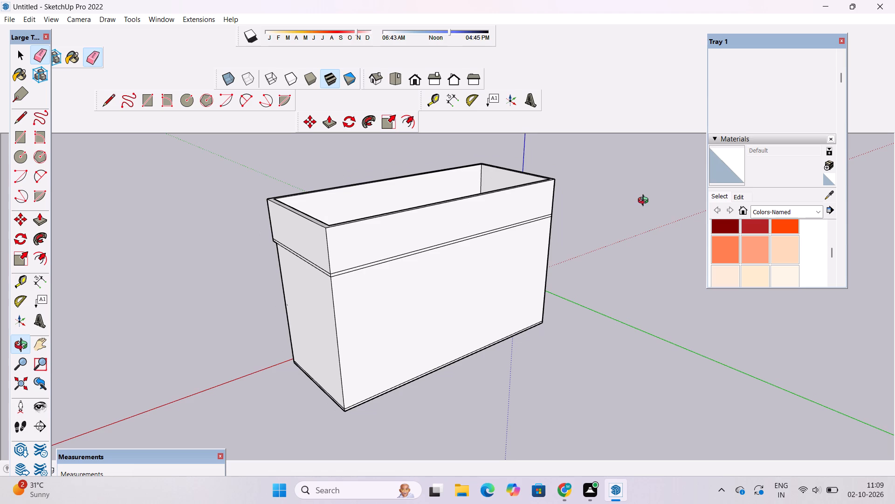
scroll(501, 321, down, 5)
scroll(397, 322, up, 1)
drag(379, 318, 406, 334)
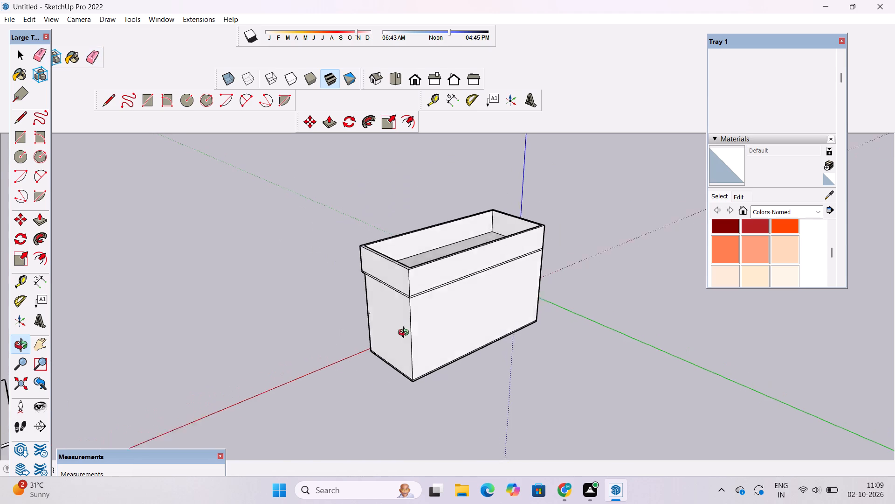
drag(406, 334, 534, 395)
scroll(531, 397, down, 3)
drag(303, 401, 663, 359)
scroll(562, 310, up, 5)
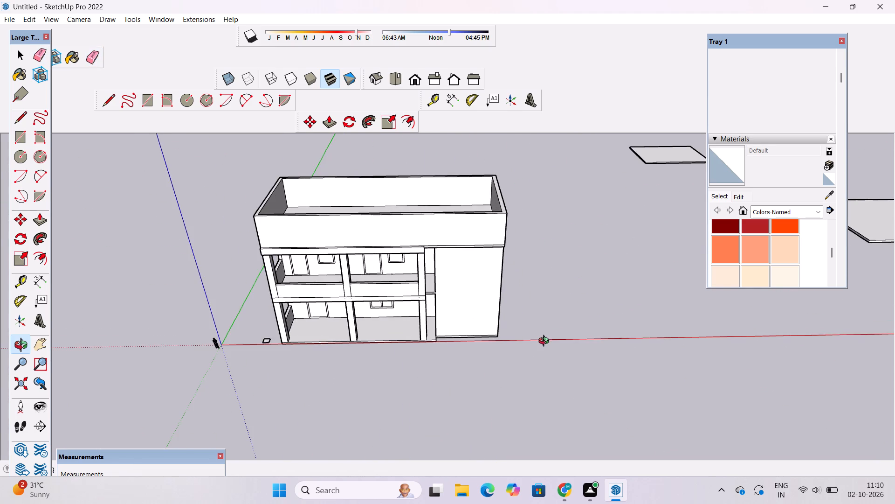
drag(544, 347, 521, 321)
shift+drag(504, 313, 563, 379)
scroll(468, 409, up, 4)
drag(468, 409, 467, 384)
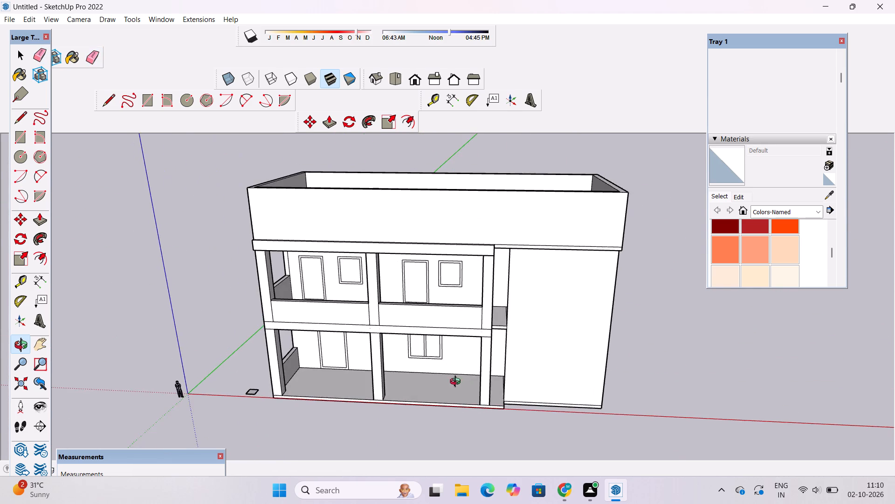
shift+drag(457, 383, 512, 410)
Draw a narrow vertical handle rectangle about 7' 6" by 11" on the upper-storey door nearest the open balcony end.
scroll(477, 322, up, 5)
drag(485, 325, 491, 358)
scroll(482, 342, up, 4)
drag(496, 378, 486, 311)
shift+drag(486, 306, 541, 397)
scroll(387, 401, up, 4)
shift+drag(379, 398, 518, 388)
scroll(386, 362, down, 4)
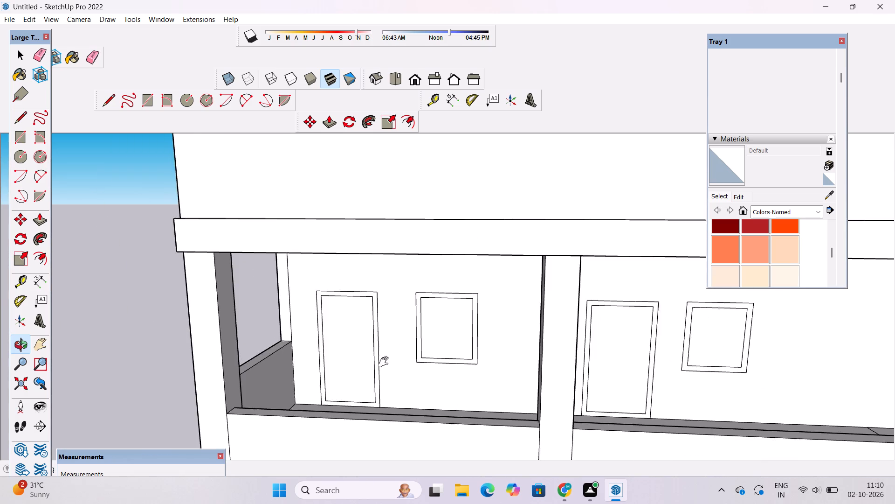
shift+drag(386, 362, 401, 386)
shift+scroll(368, 380, up, 4)
shift+drag(366, 380, 387, 350)
key(r)
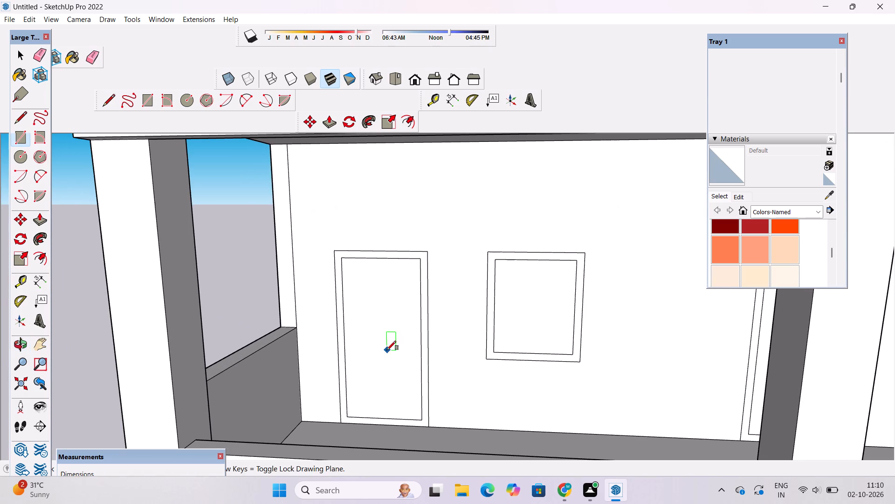
click(396, 299)
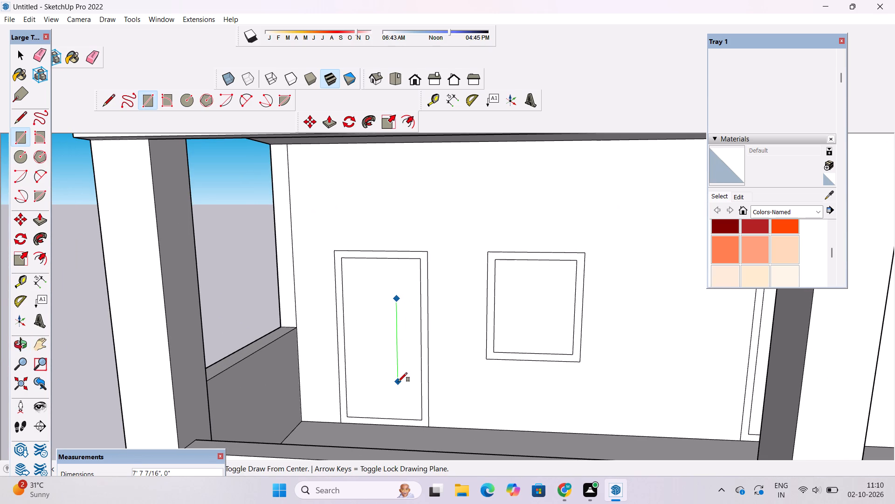
scroll(398, 382, up, 5)
click(414, 380)
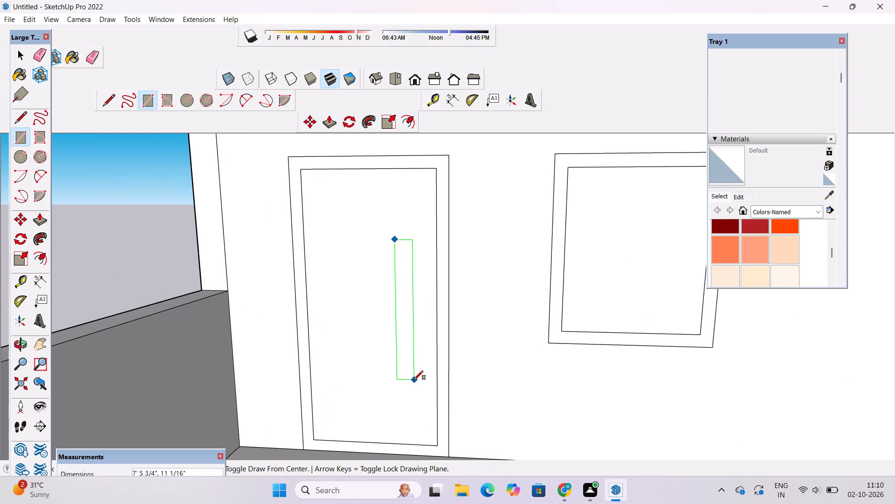
key(space)
Add a vertical centre guide on the window beside that door, with parallel guides 3" to each side of it.
scroll(348, 364, down, 7)
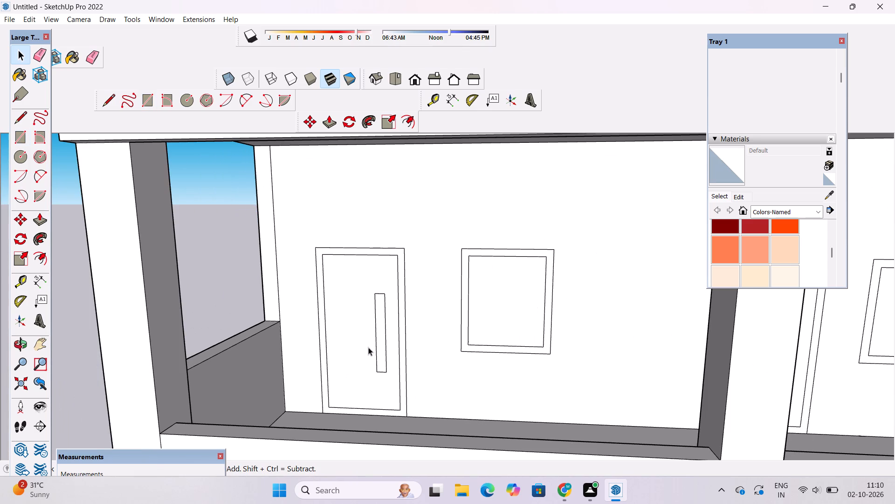
key(t)
scroll(462, 316, up, 2)
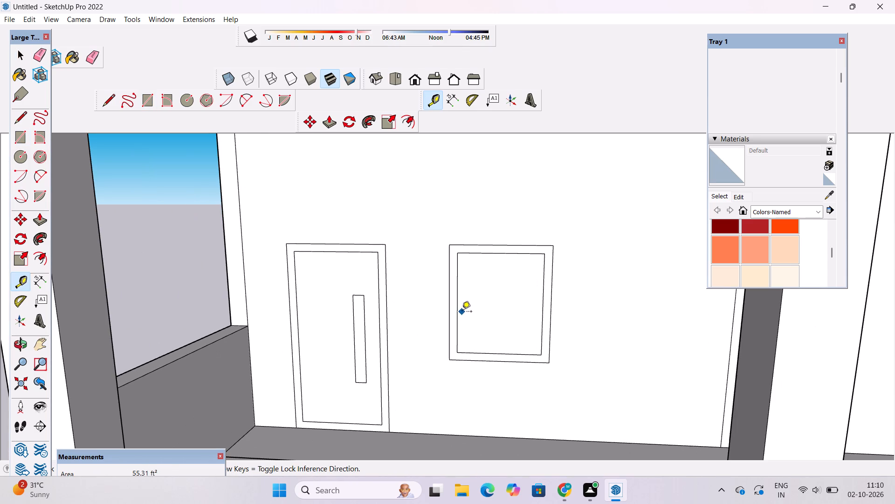
click(458, 303)
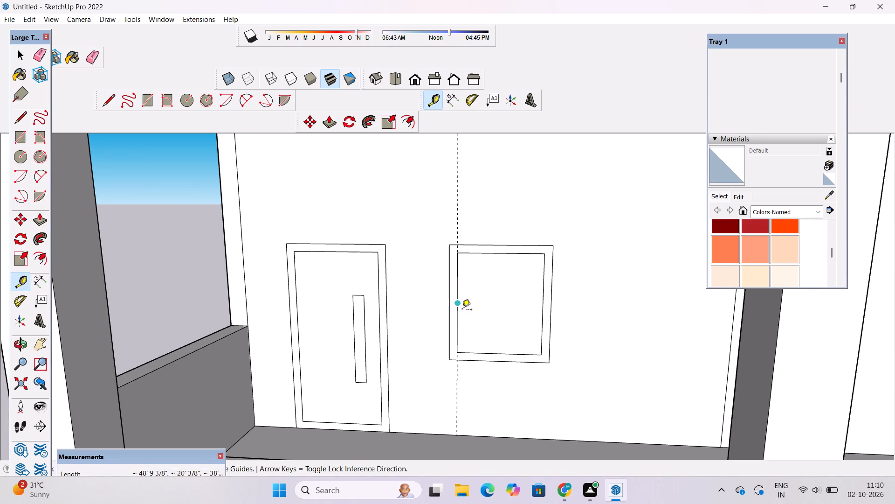
click(497, 355)
scroll(497, 315, up, 2)
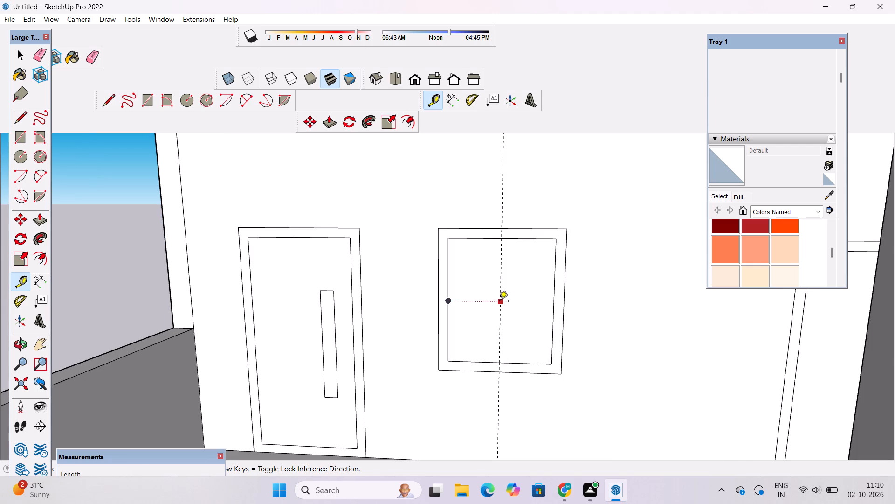
click(503, 294)
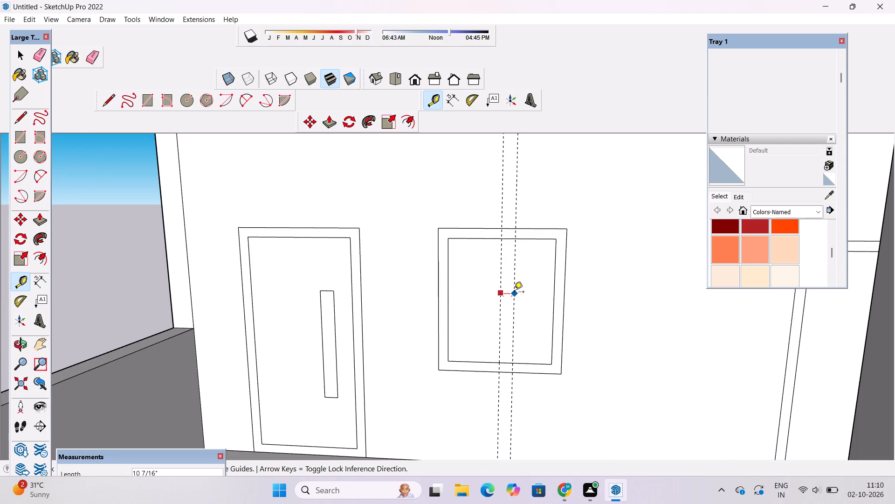
text(3")
key(Return)
scroll(485, 305, up, 4)
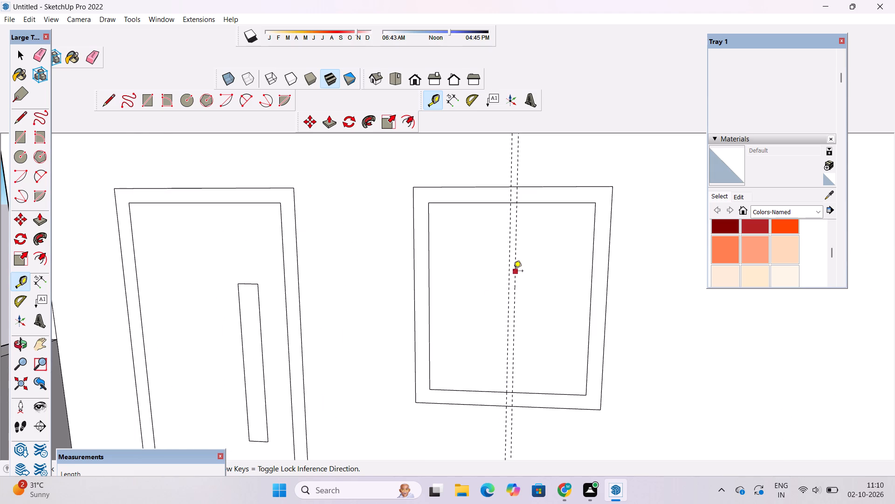
click(509, 273)
text(3")
key(Return)
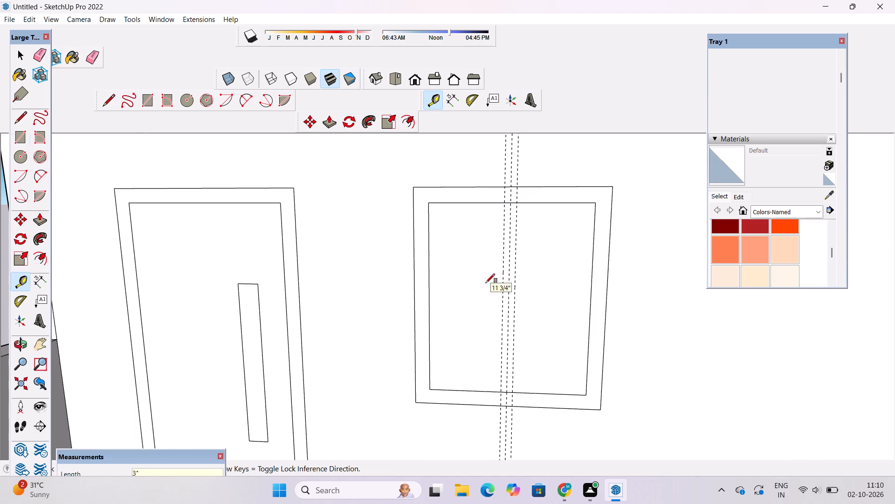
Draw a full-height mullion rectangle between the two outer guides, spanning the window's inner frame.
key(r)
scroll(511, 230, up, 1)
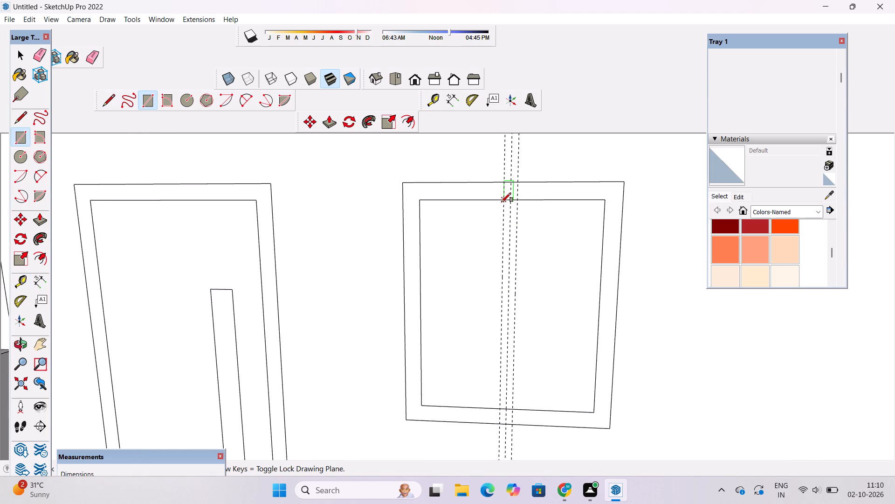
click(503, 201)
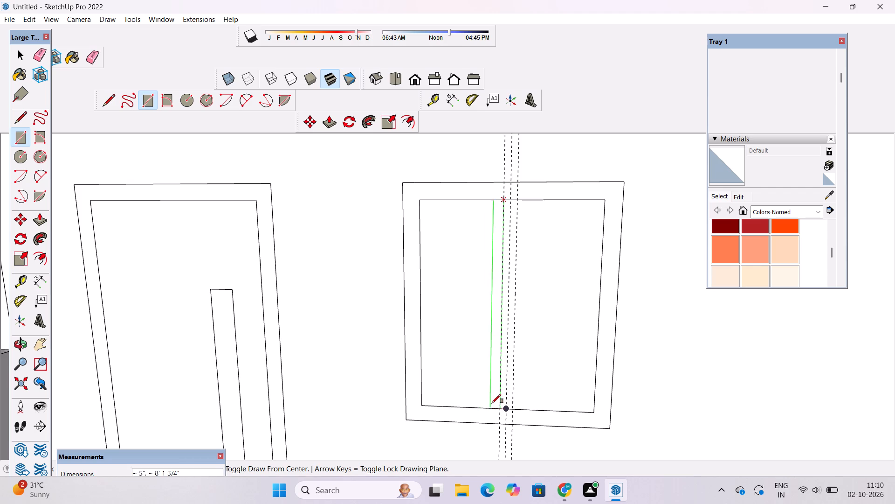
click(514, 408)
key(space)
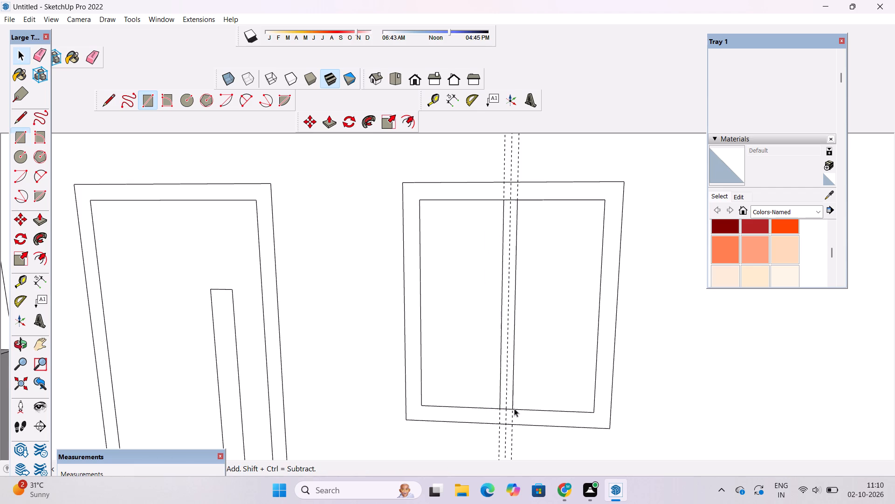
Erase the three vertical guide lines passing through the window.
text(e)
scroll(500, 316, down, 3)
scroll(503, 200, up, 2)
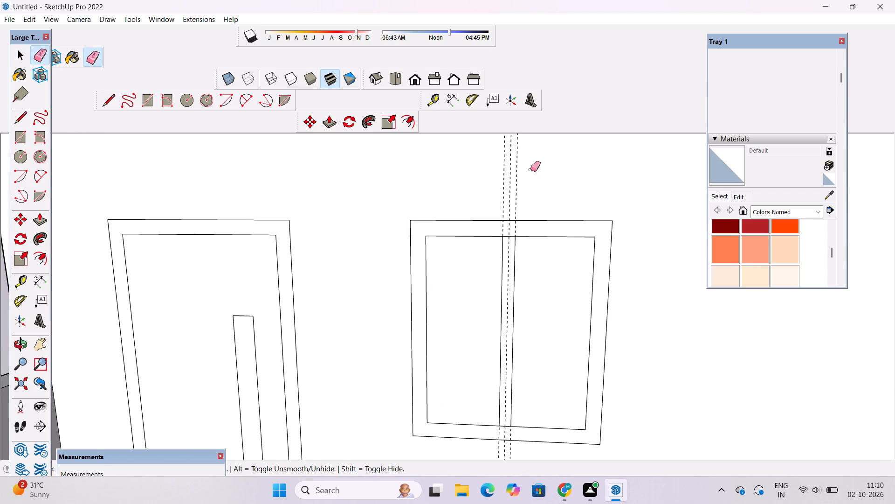
drag(530, 169, 500, 198)
key(space)
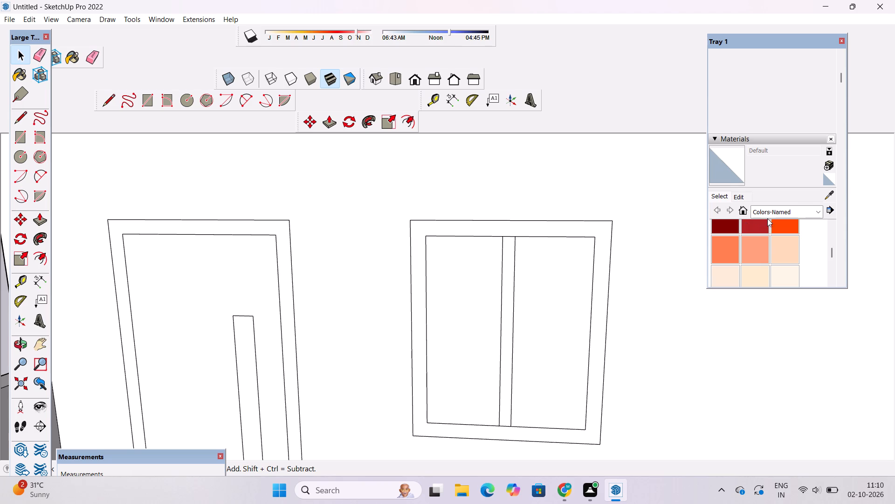
Browse the Colors-Named material swatches for a colour for the doors and windows.
scroll(770, 218, down, 2)
scroll(770, 218, up, 2)
scroll(770, 218, down, 2)
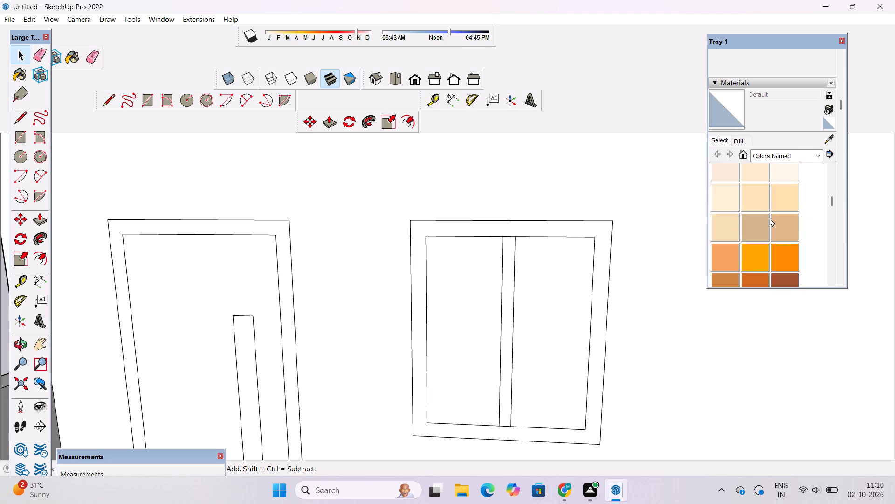
scroll(770, 218, up, 1)
scroll(770, 218, down, 1)
scroll(770, 218, up, 2)
scroll(771, 219, down, 1)
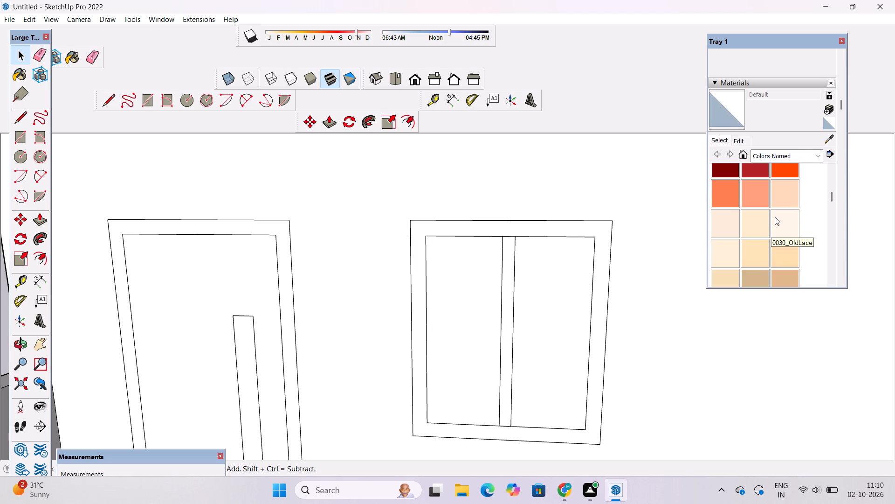
scroll(775, 217, down, 1)
scroll(775, 217, up, 3)
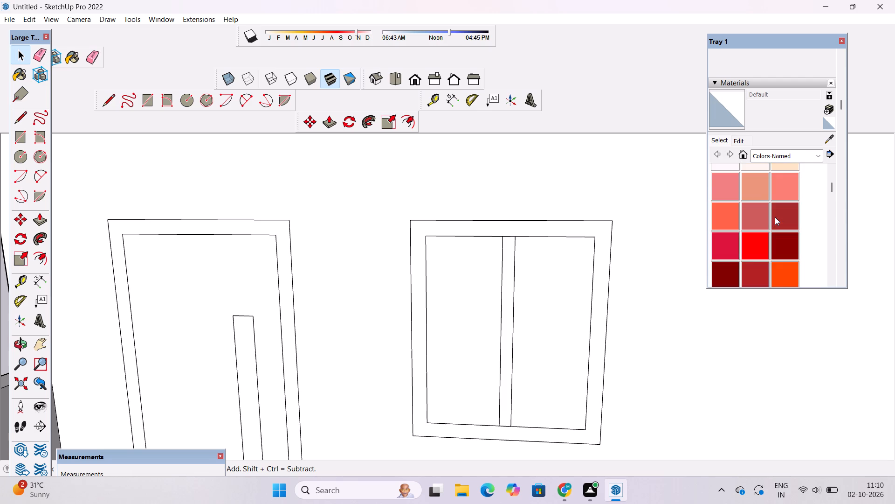
scroll(775, 217, down, 3)
scroll(362, 325, down, 5)
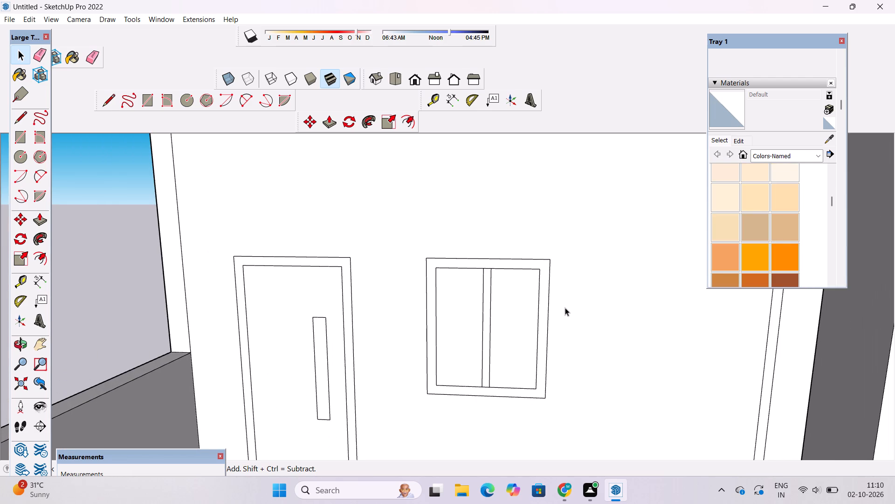
scroll(565, 308, up, 1)
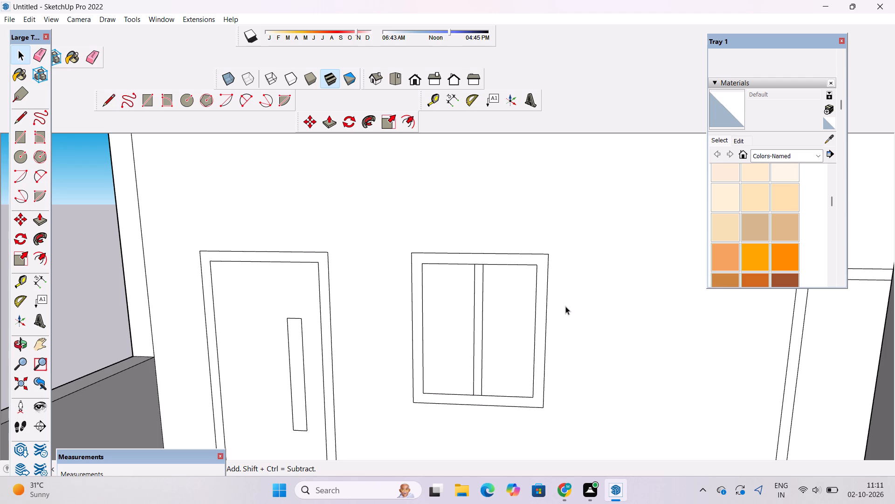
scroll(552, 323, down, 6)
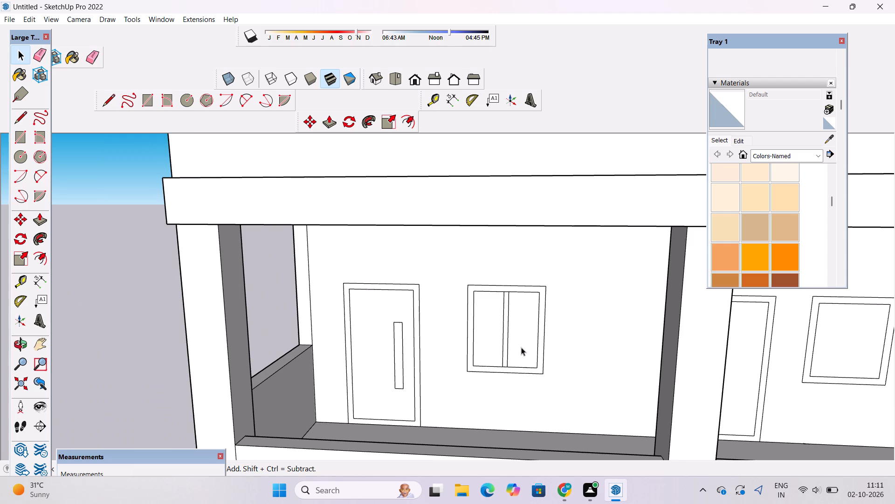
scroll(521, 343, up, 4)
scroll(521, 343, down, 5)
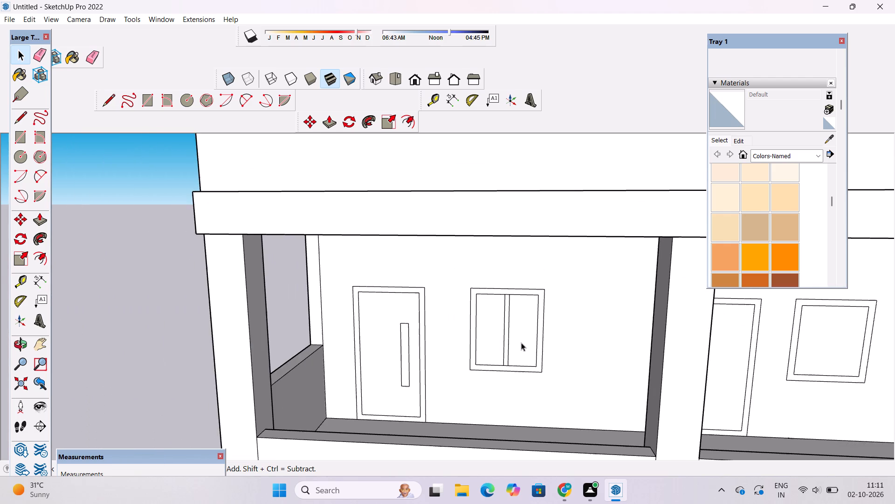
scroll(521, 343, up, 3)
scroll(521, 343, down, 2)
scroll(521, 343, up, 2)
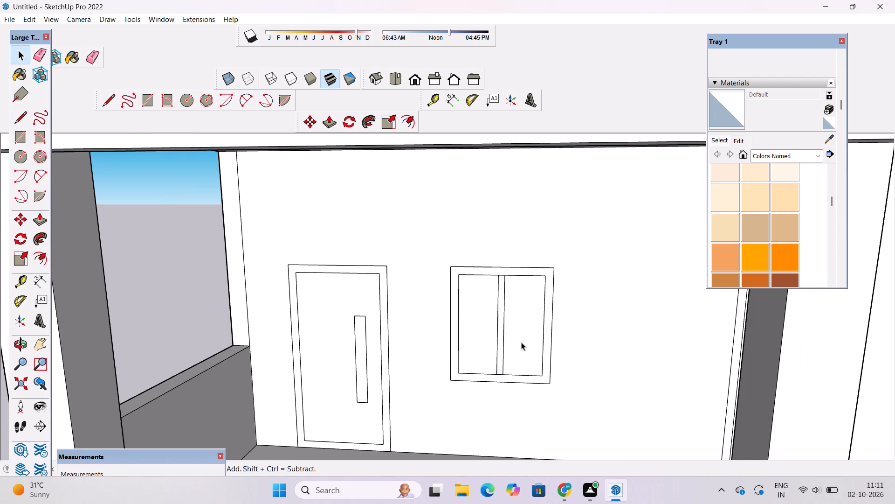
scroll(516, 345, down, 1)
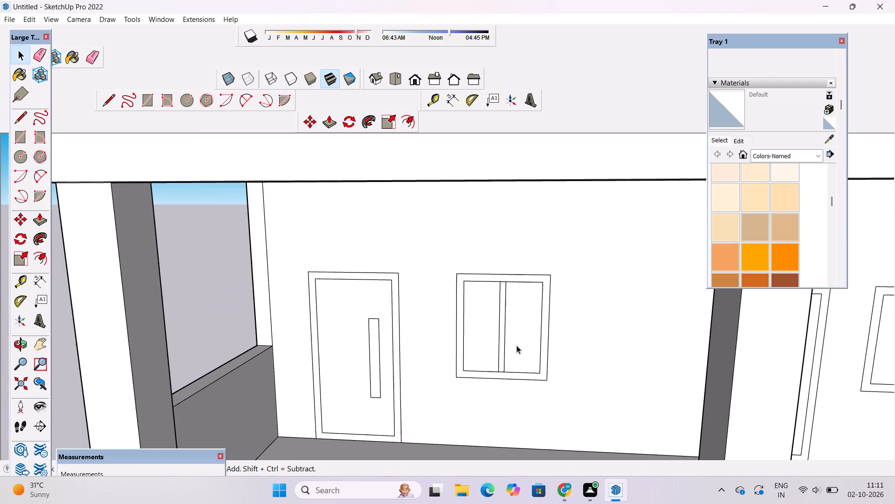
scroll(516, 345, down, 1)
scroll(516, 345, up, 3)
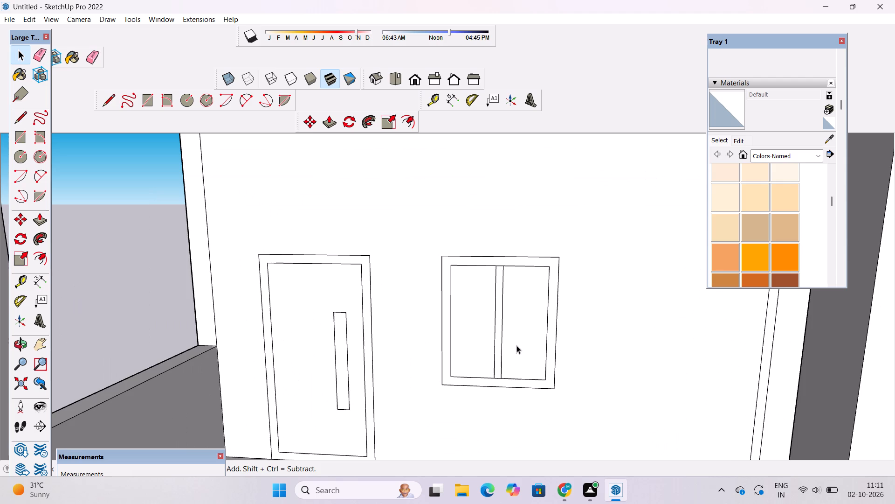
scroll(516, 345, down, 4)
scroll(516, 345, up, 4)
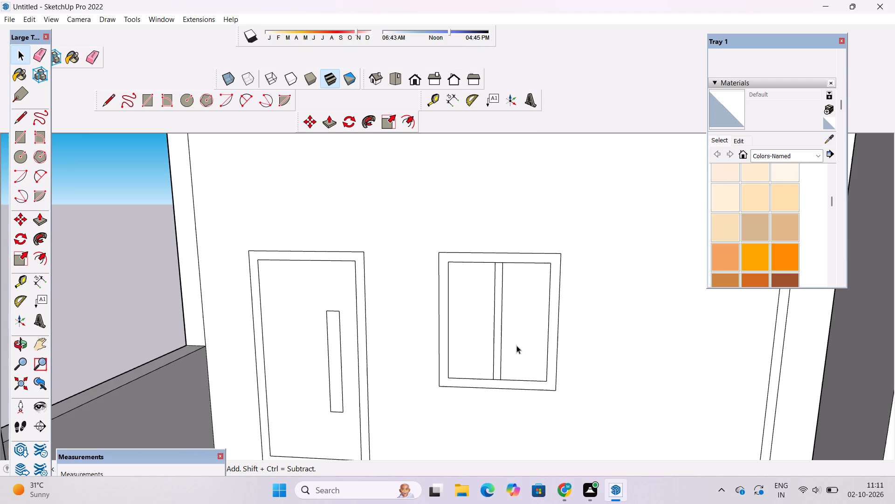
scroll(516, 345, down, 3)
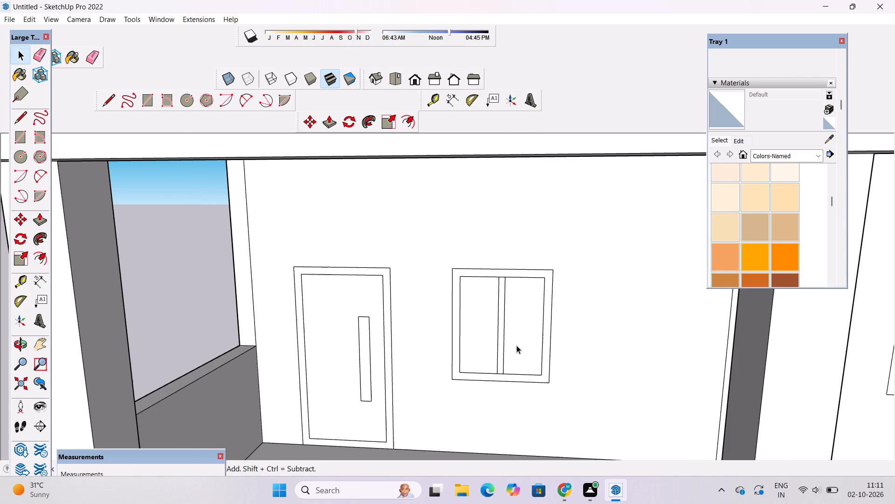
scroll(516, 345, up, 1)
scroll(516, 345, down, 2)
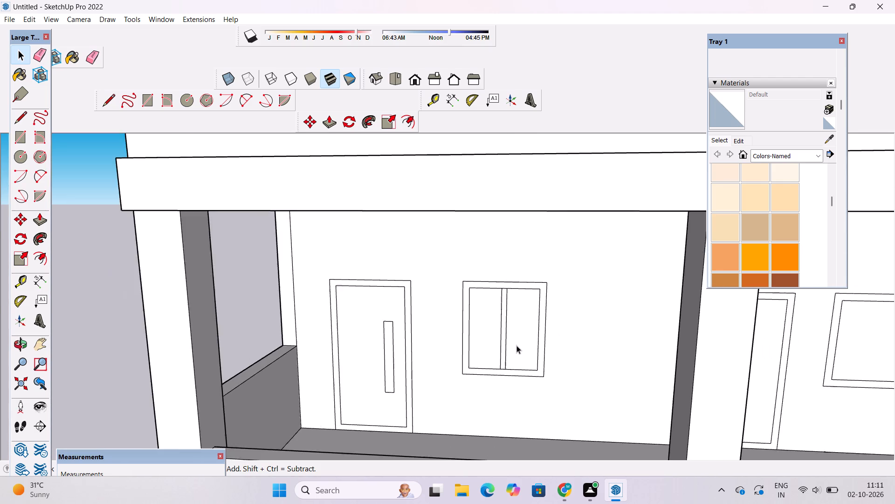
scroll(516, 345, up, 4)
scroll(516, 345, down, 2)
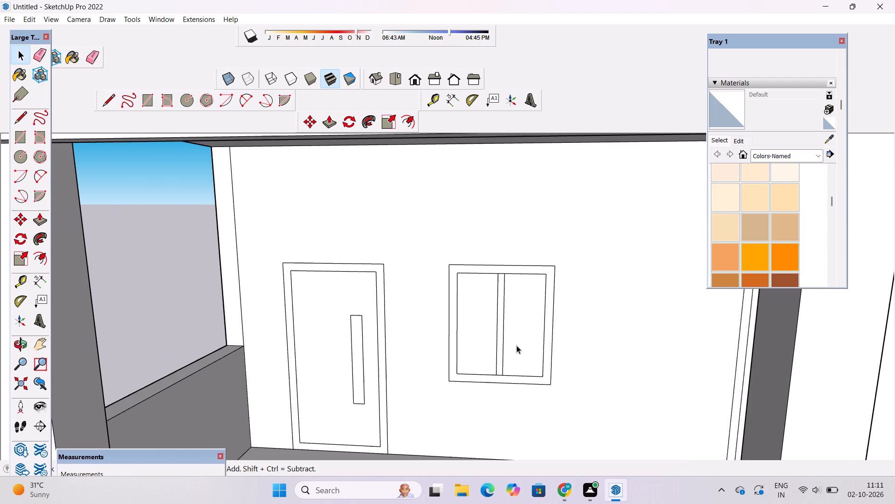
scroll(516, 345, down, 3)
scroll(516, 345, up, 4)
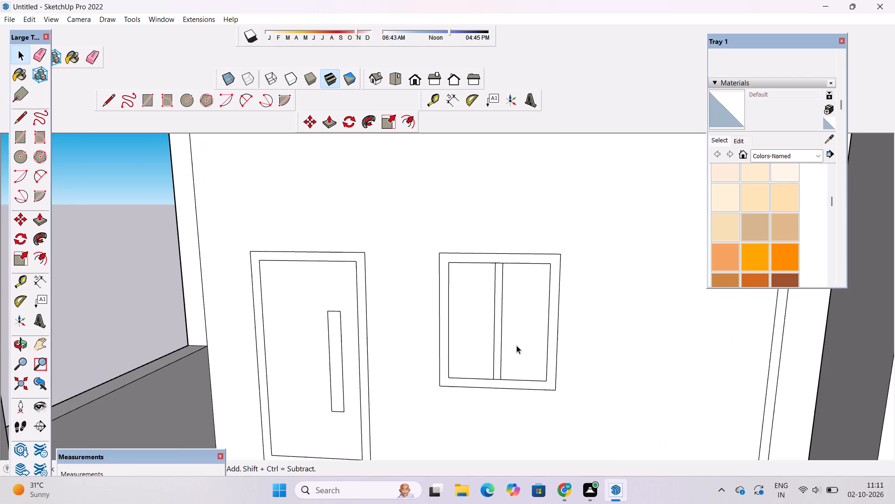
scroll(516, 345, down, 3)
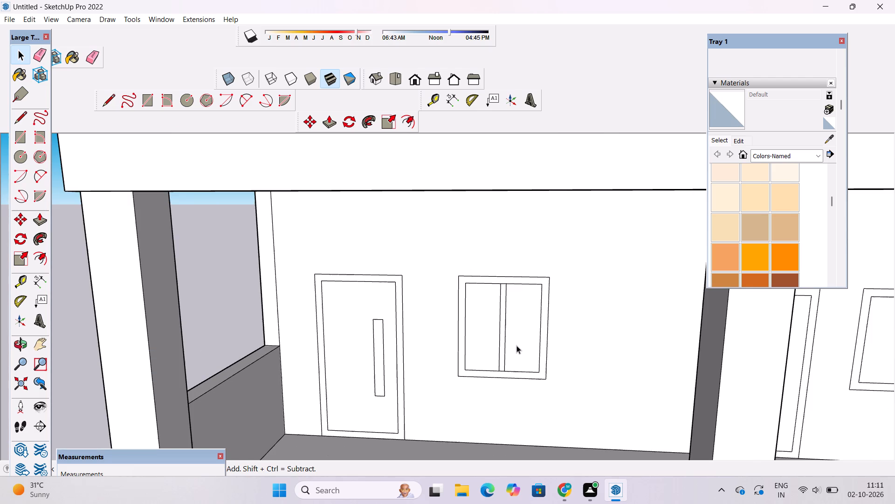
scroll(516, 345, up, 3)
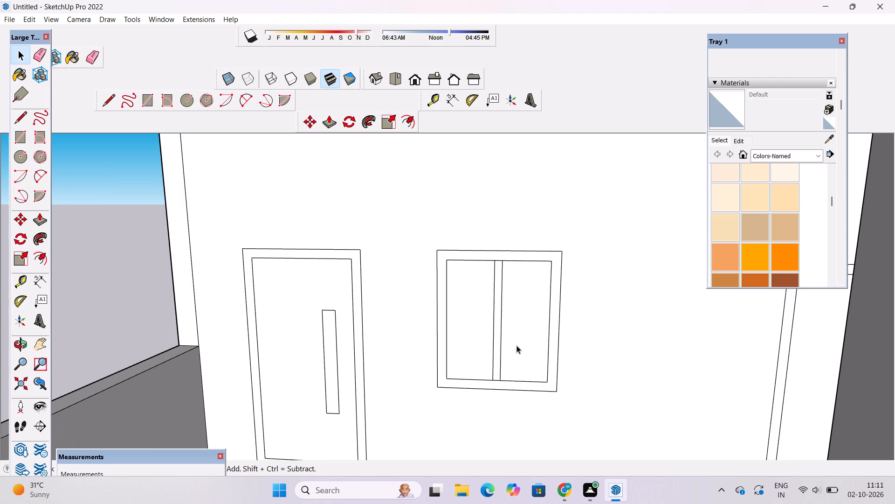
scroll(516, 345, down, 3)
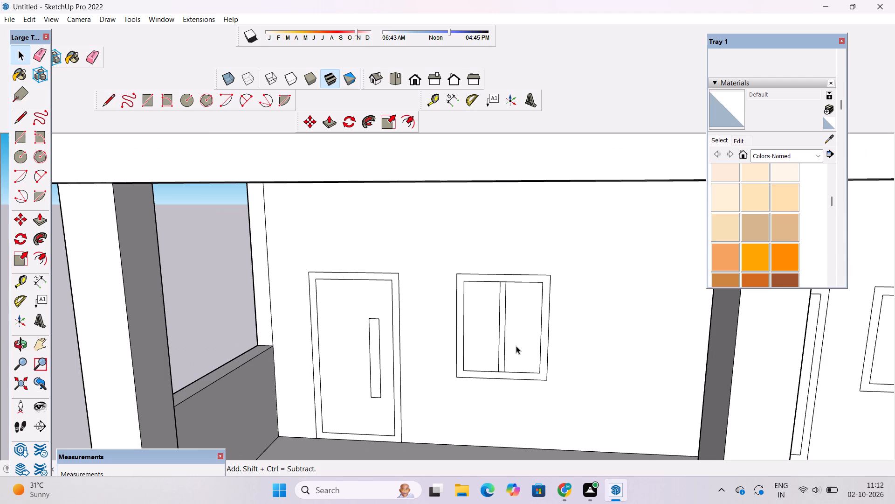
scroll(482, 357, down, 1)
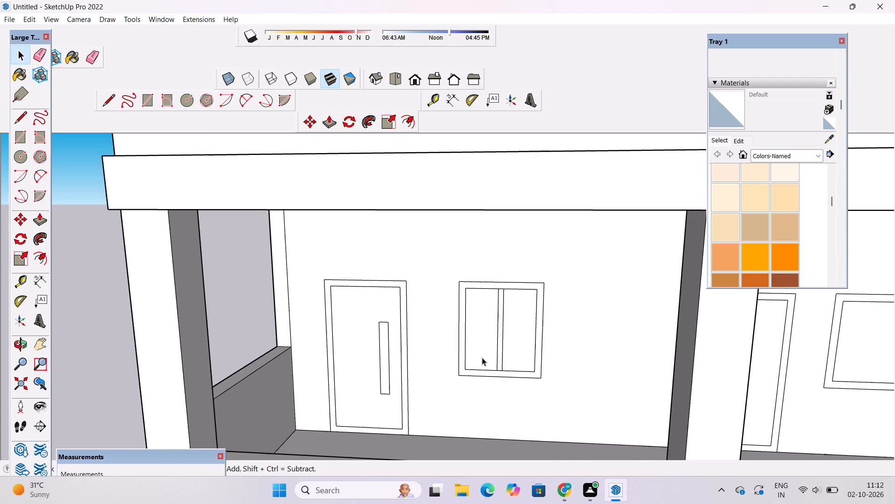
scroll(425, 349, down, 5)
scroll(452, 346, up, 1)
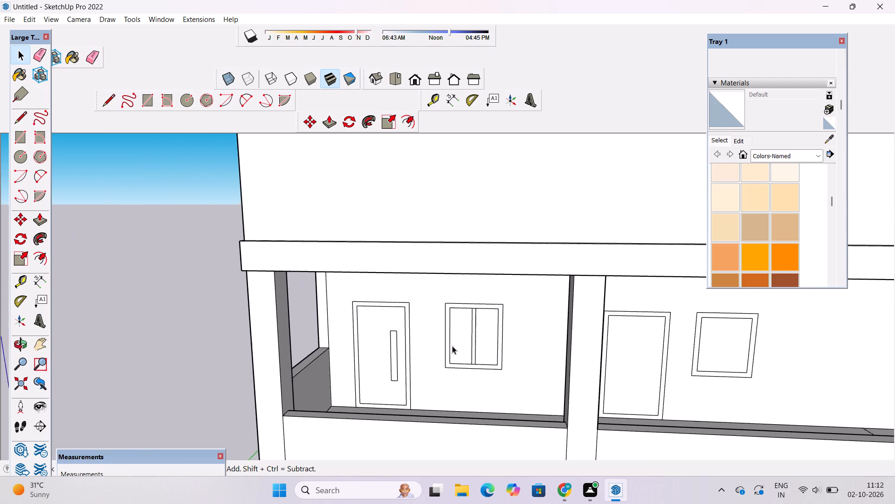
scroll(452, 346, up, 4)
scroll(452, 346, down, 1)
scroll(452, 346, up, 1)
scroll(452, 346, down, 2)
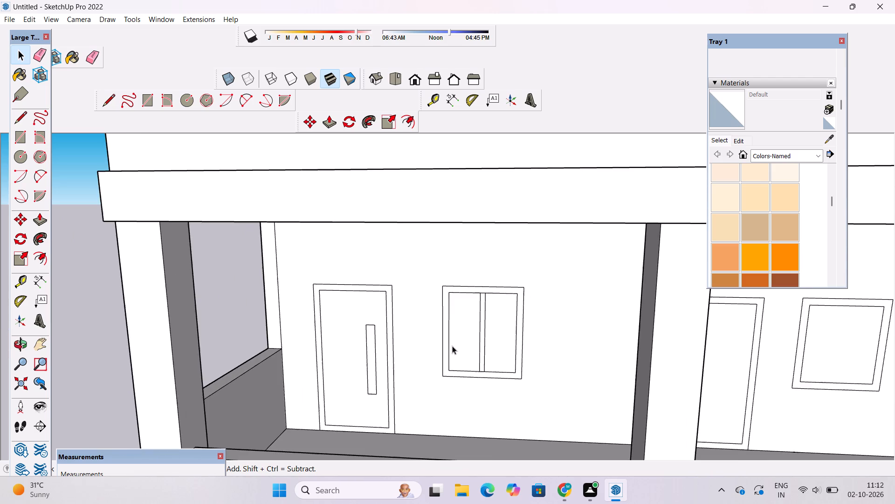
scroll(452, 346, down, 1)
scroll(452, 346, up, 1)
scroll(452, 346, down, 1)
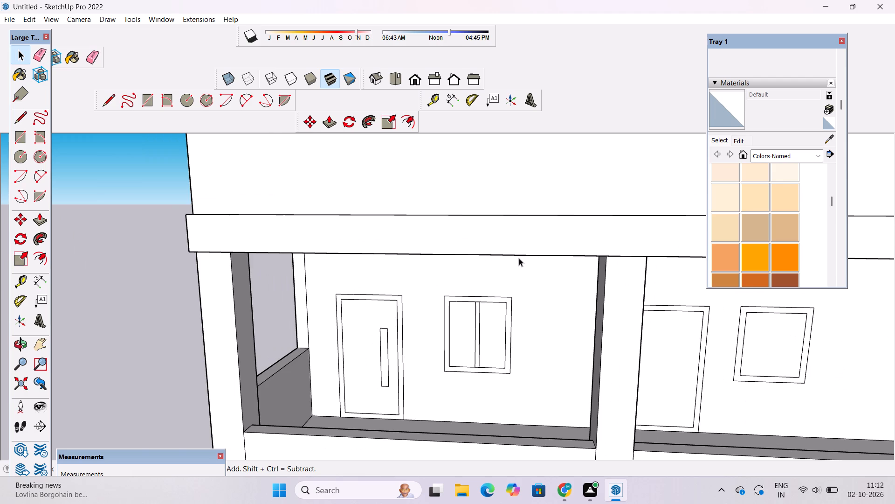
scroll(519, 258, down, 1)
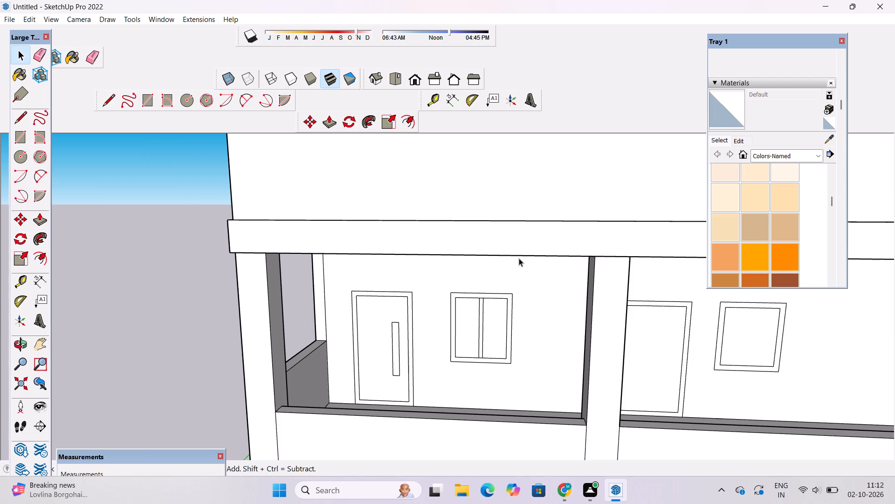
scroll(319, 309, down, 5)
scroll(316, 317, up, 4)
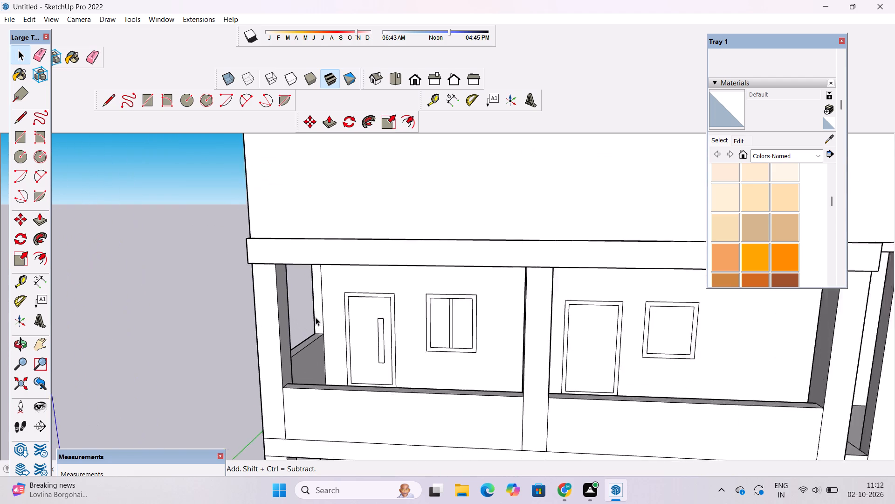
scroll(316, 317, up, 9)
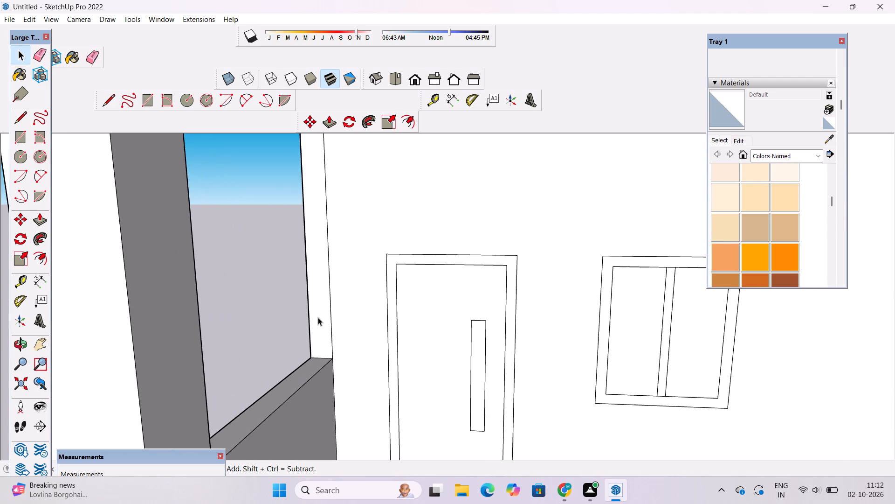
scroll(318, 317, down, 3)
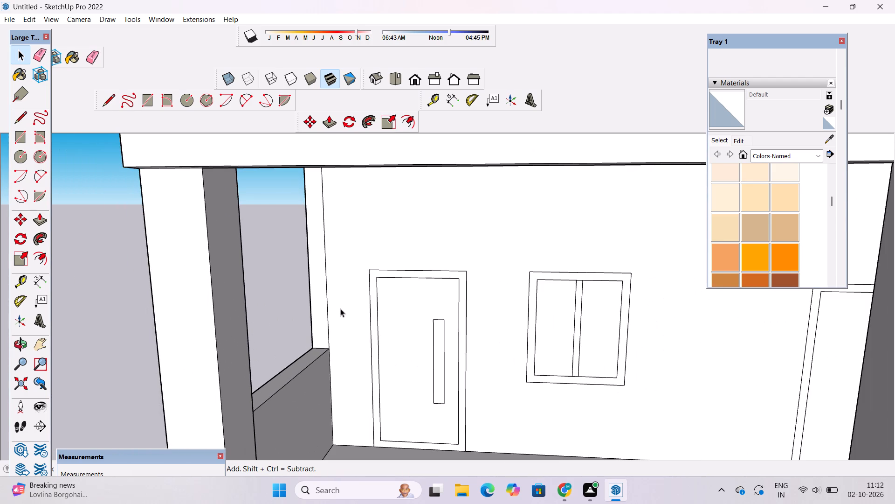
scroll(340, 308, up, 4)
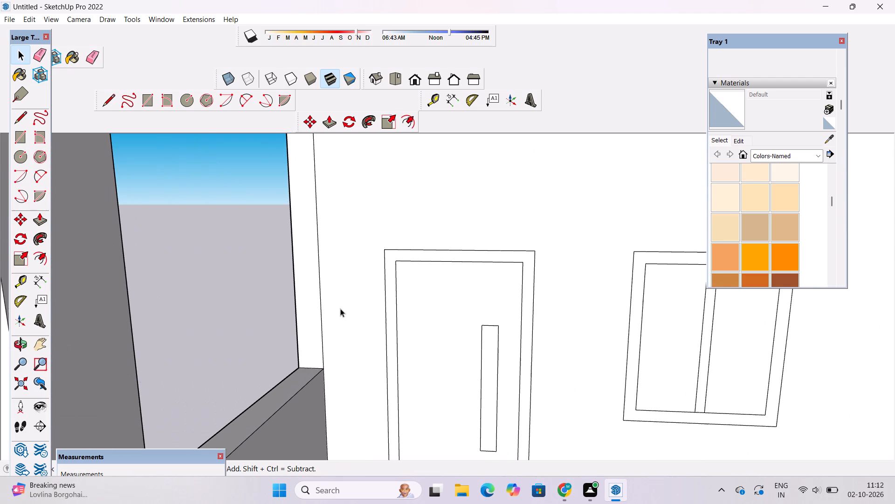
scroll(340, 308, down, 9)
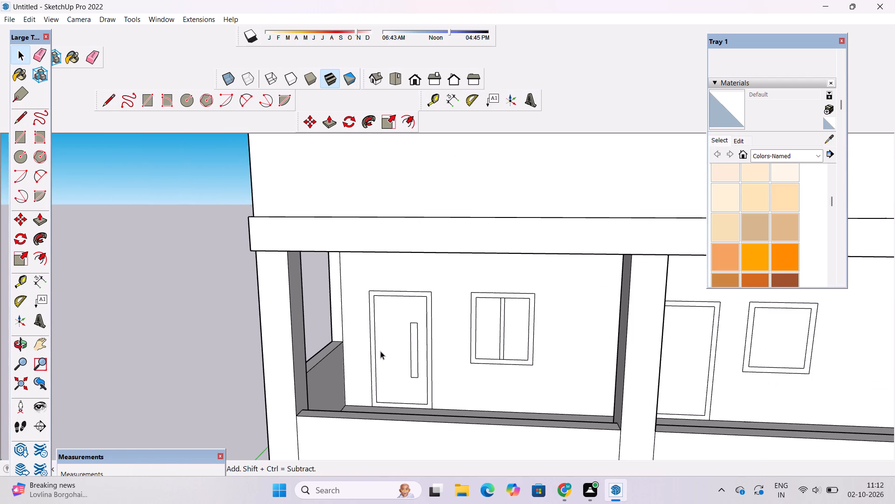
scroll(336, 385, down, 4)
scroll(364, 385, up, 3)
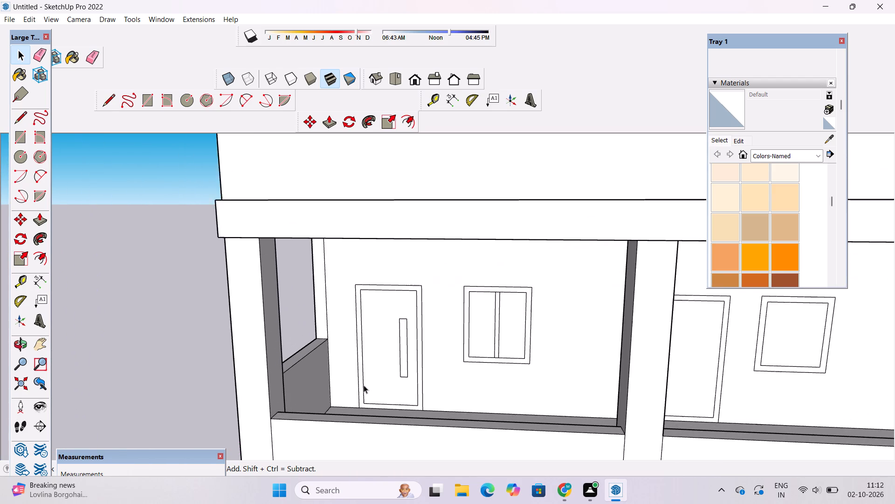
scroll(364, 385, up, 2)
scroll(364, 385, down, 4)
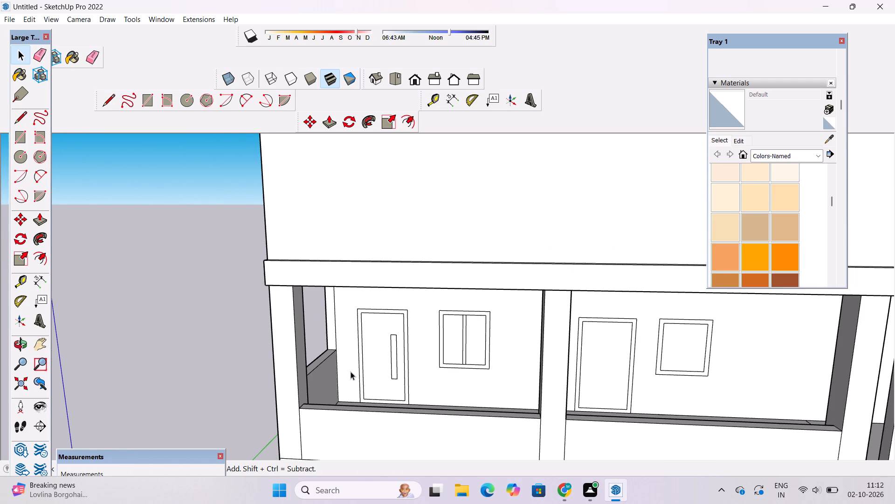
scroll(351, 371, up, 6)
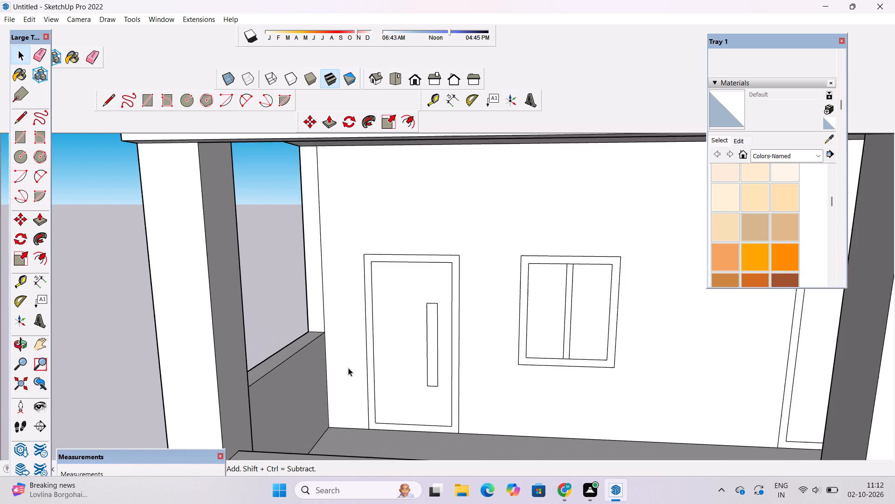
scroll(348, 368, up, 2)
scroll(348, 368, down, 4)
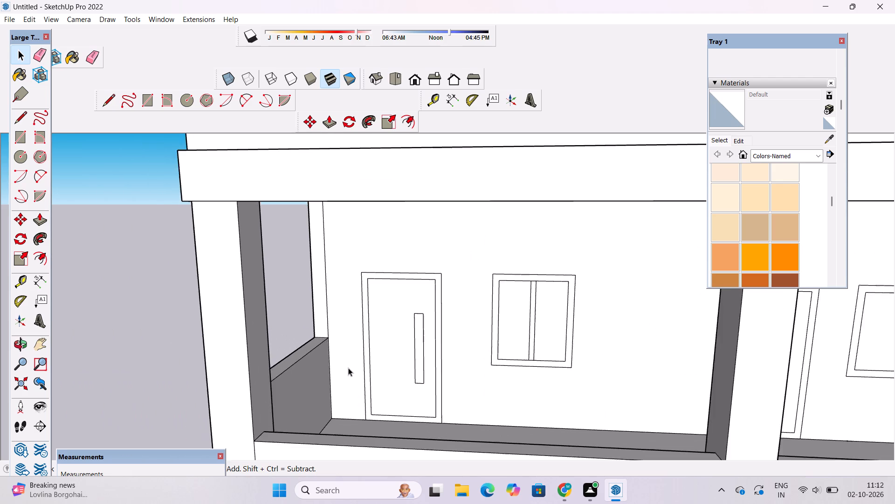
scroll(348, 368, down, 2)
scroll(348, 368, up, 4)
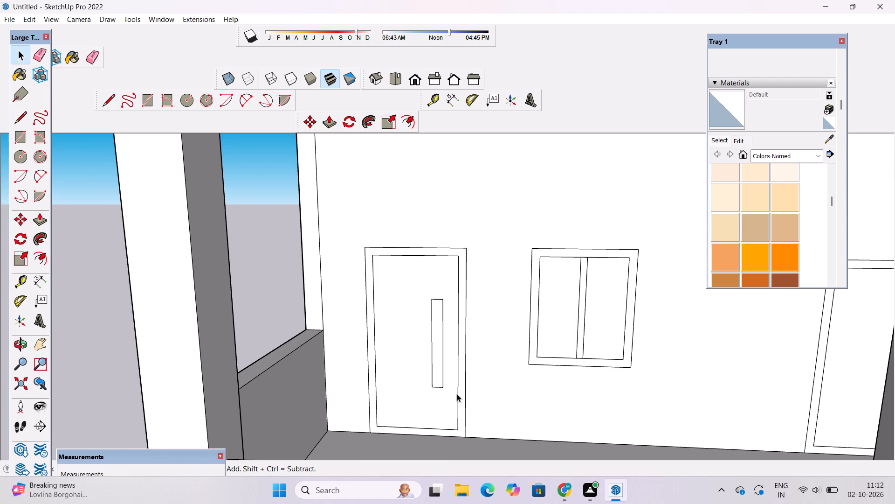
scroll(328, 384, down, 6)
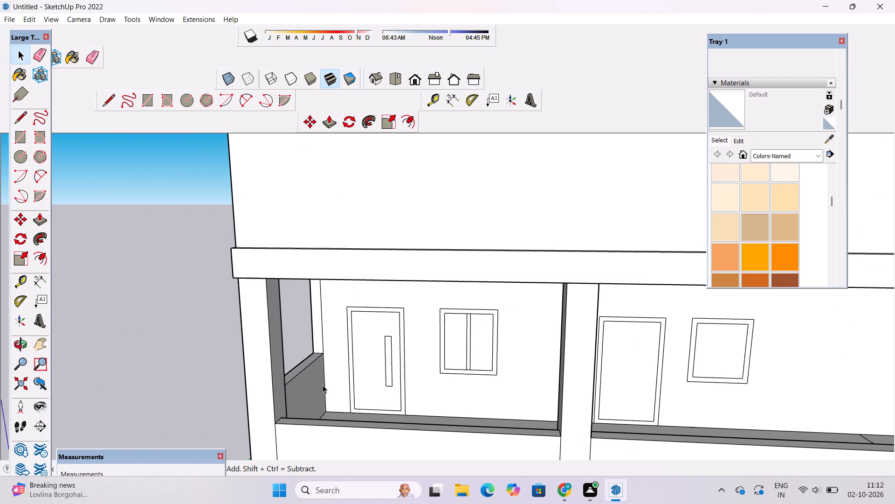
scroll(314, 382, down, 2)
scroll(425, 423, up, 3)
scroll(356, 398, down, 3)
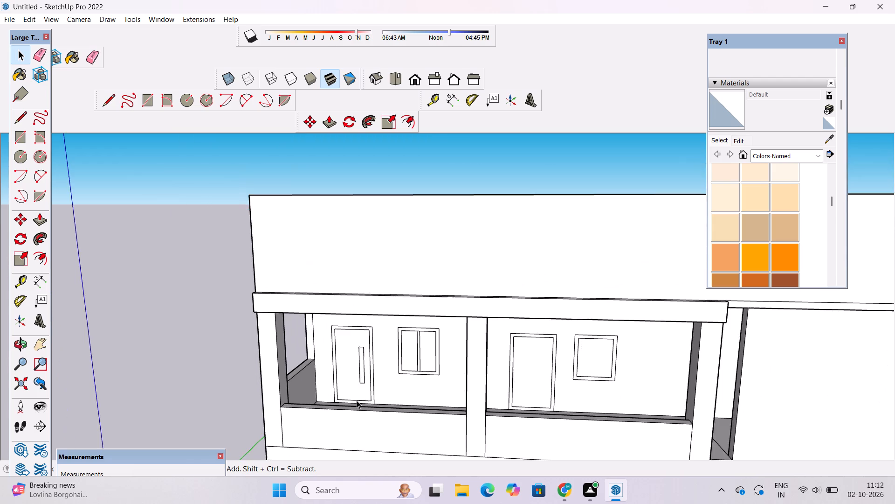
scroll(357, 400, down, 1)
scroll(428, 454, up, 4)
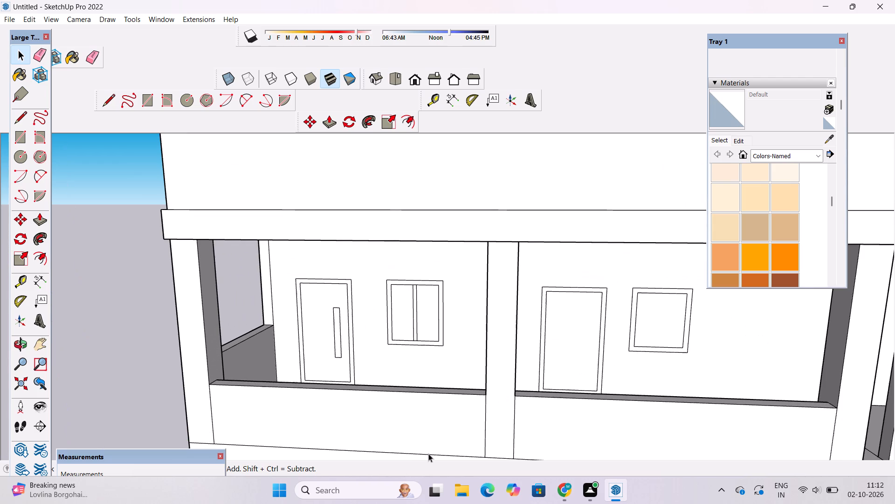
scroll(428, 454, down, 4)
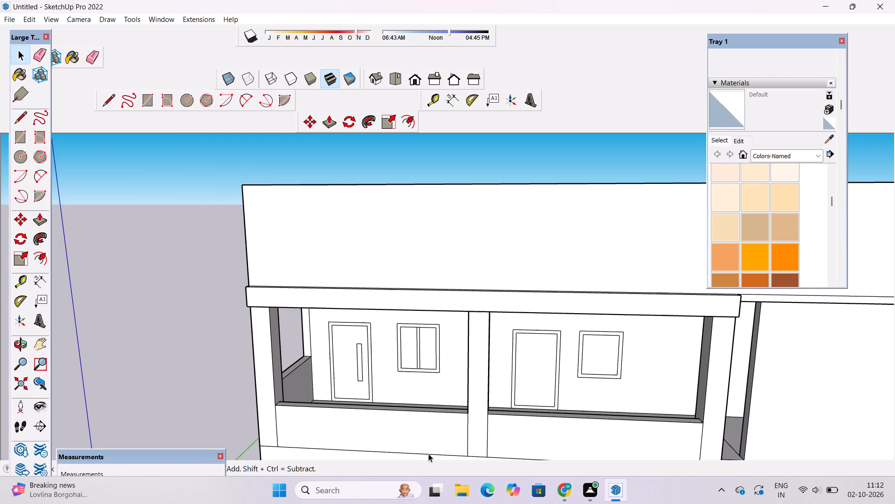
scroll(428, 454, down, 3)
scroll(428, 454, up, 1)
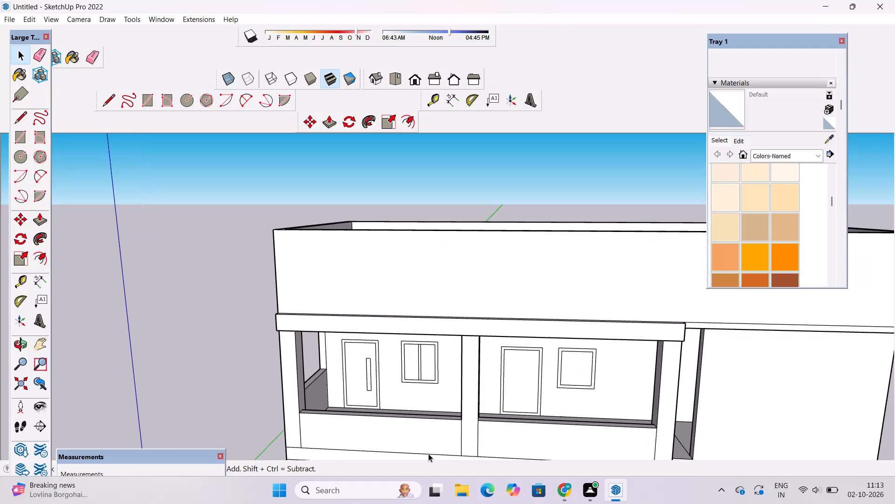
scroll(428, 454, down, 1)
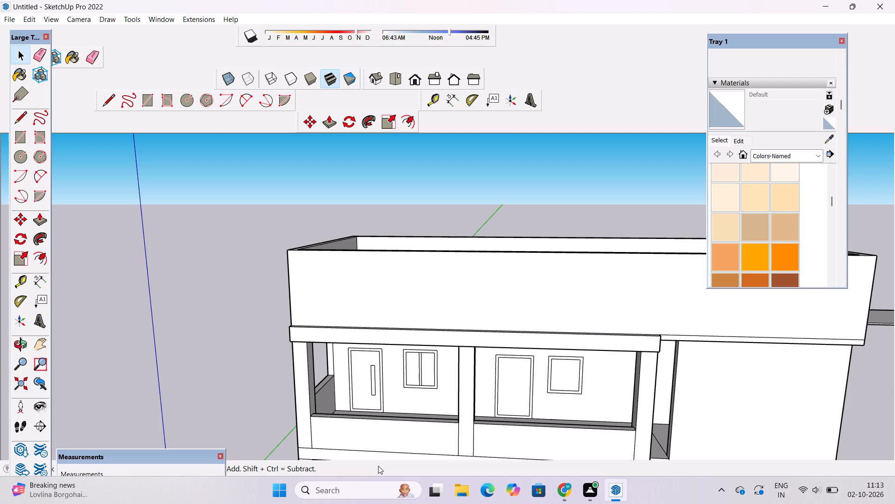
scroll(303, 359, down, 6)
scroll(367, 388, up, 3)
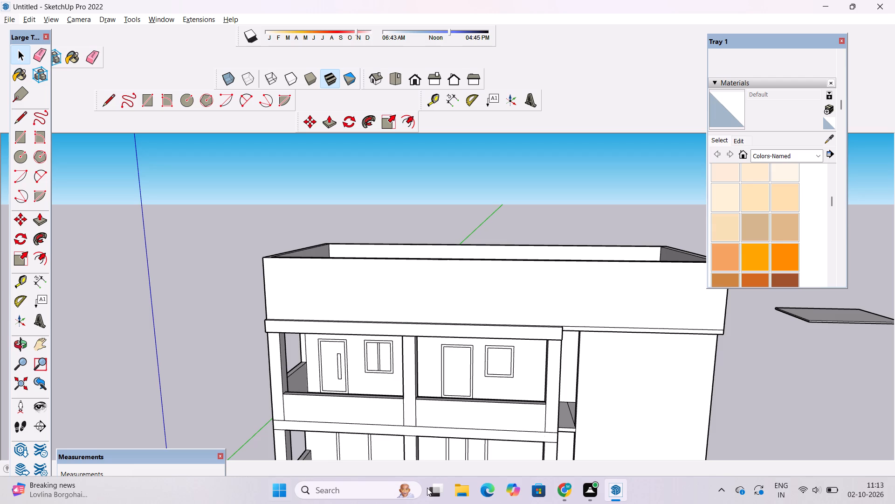
Examine the front façade's doors, windows and balcony openings on both storeys.
scroll(365, 320, down, 9)
scroll(381, 323, up, 1)
key(o)
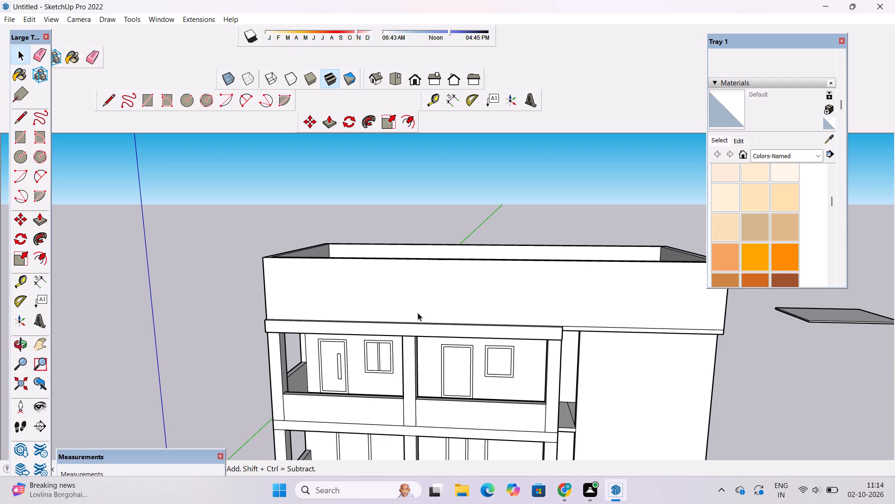
scroll(418, 313, down, 5)
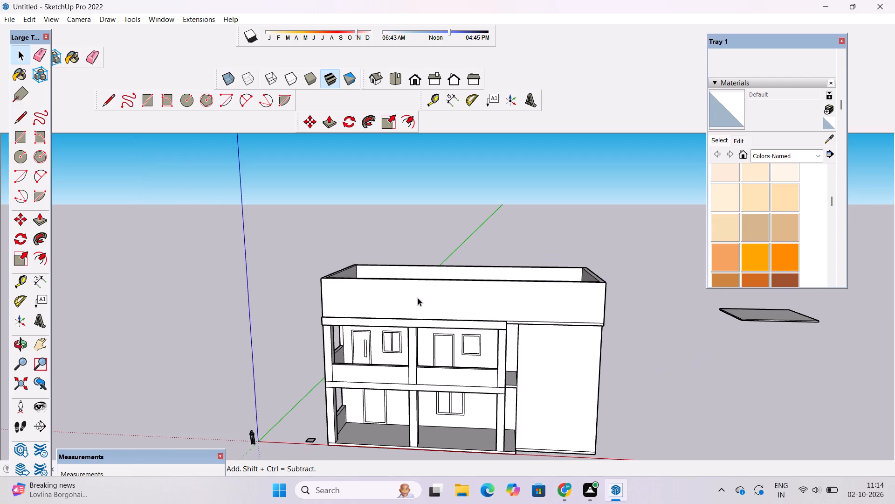
text(oo)
scroll(418, 299, down, 6)
drag(450, 365, 450, 407)
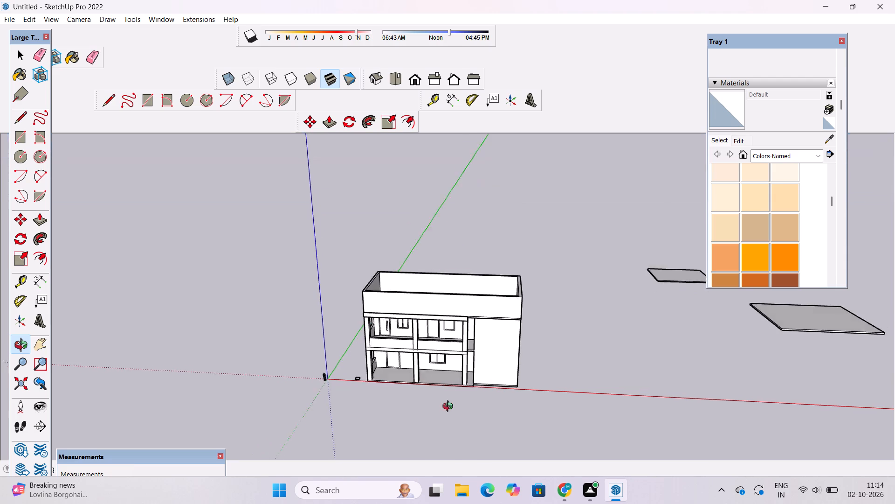
drag(450, 407, 450, 415)
scroll(399, 365, up, 15)
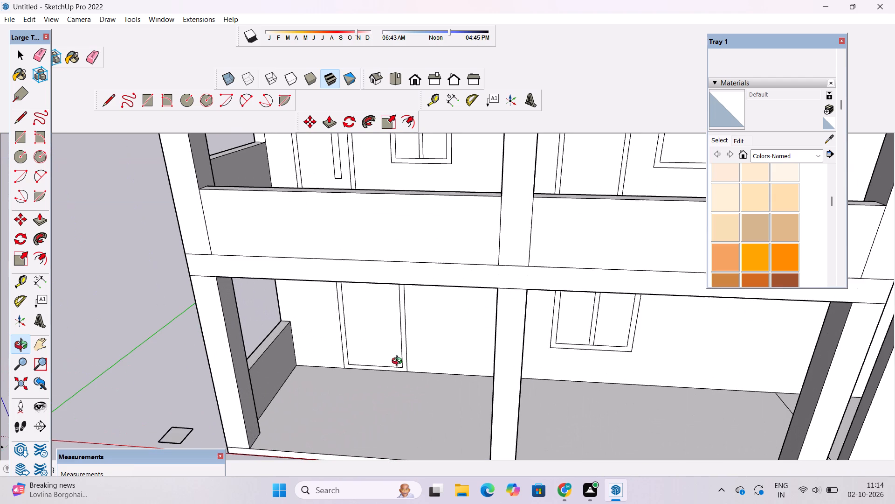
scroll(399, 362, down, 2)
scroll(399, 362, up, 1)
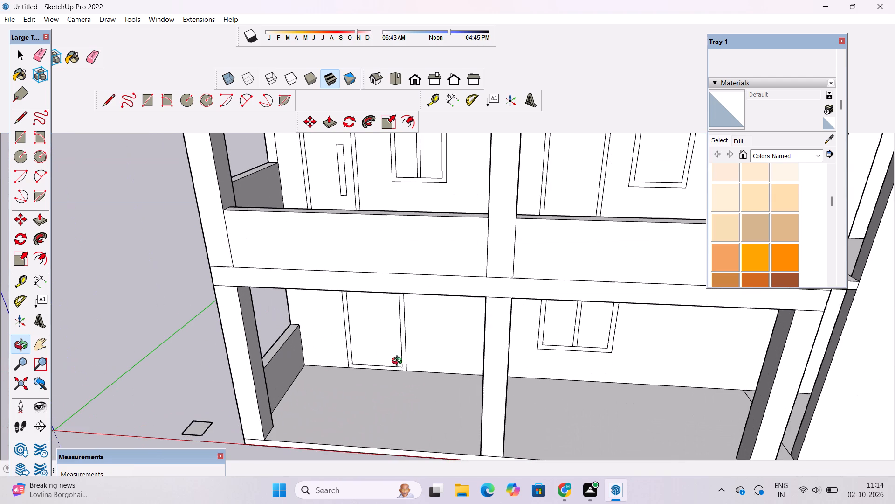
scroll(399, 362, down, 1)
scroll(399, 362, up, 3)
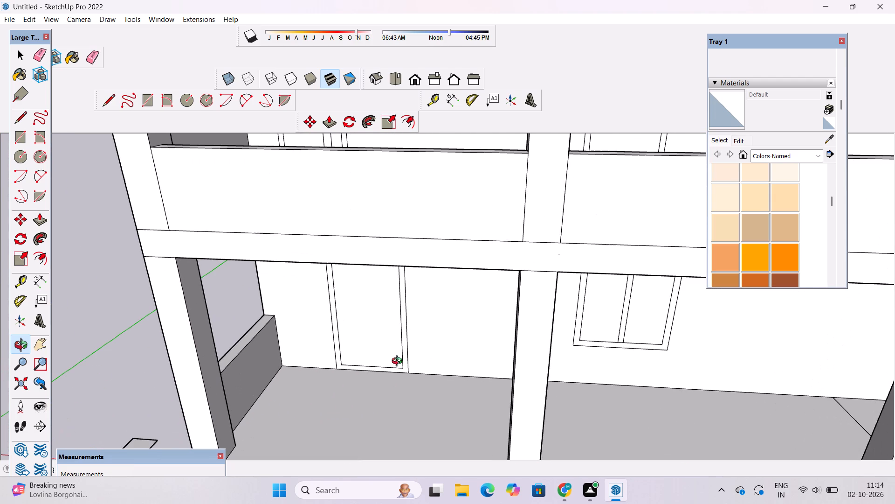
scroll(399, 362, down, 1)
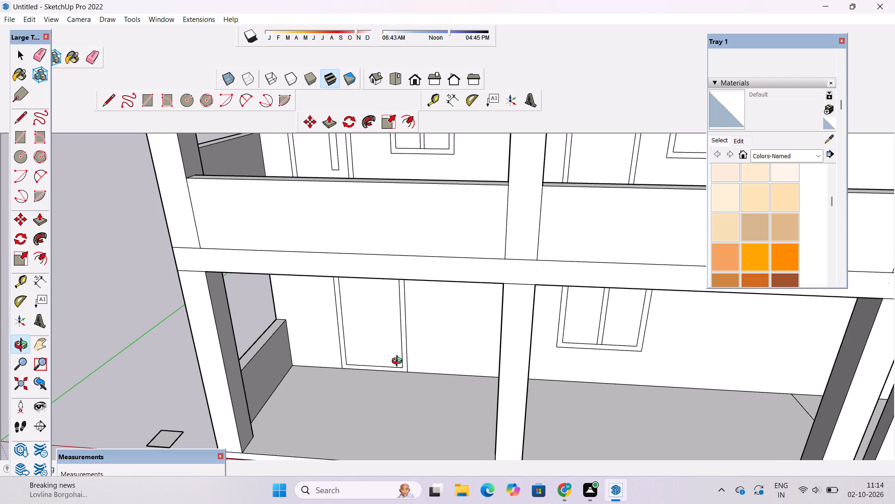
scroll(399, 362, down, 1)
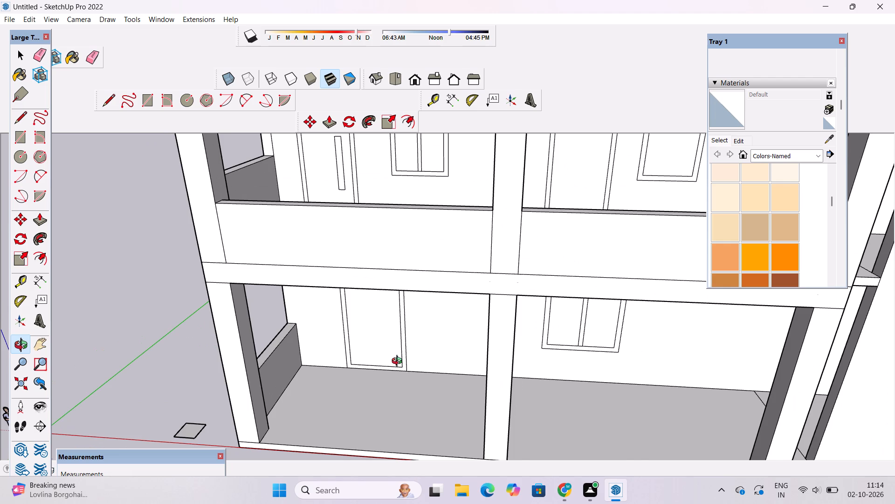
scroll(399, 362, down, 3)
scroll(363, 329, down, 8)
scroll(370, 333, up, 2)
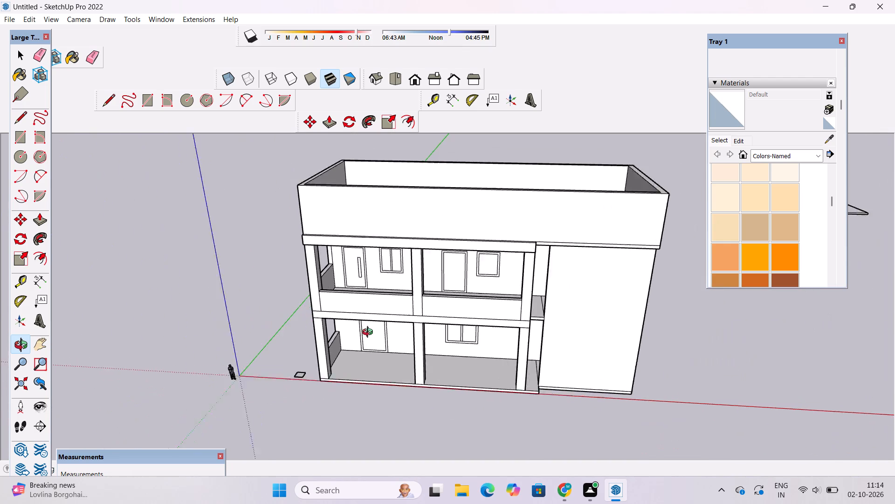
scroll(370, 333, up, 8)
scroll(332, 352, down, 4)
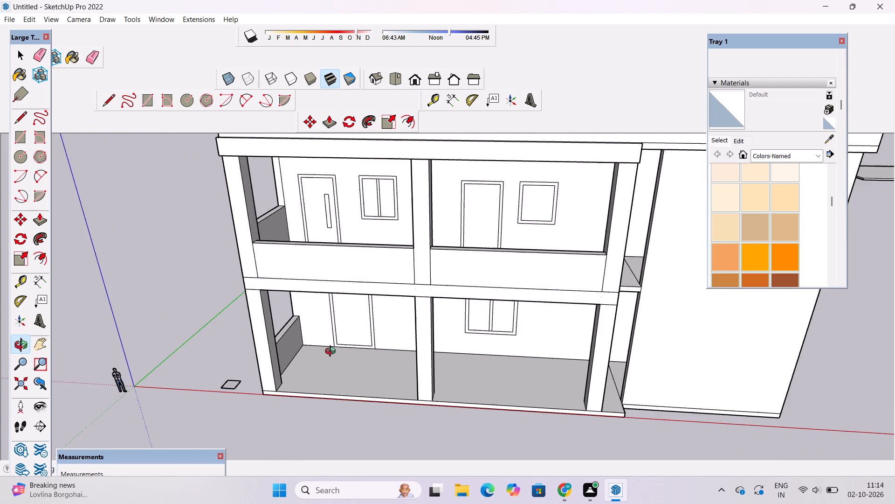
scroll(332, 352, down, 4)
drag(389, 387, 402, 359)
scroll(454, 353, down, 6)
scroll(599, 326, up, 2)
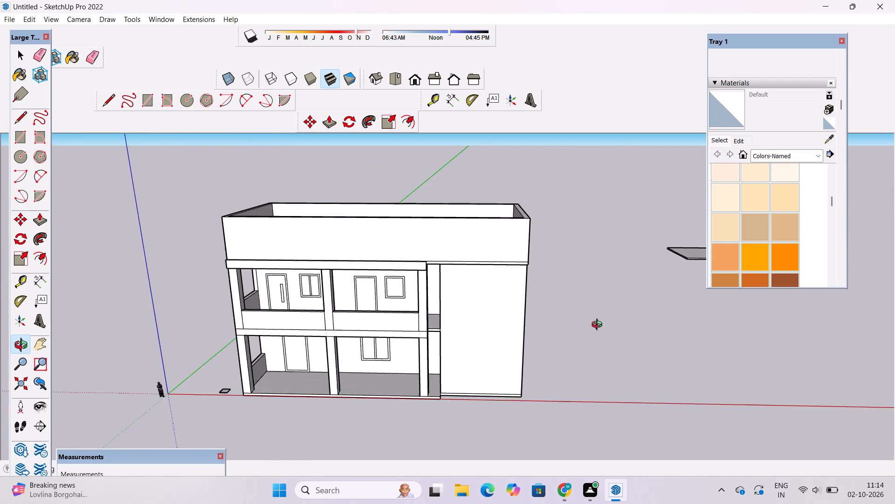
scroll(599, 326, up, 4)
scroll(492, 350, down, 4)
Inspect the building from all around, checking its side and rear walls, roof parapet and front columns.
drag(475, 396, 475, 369)
scroll(478, 344, up, 7)
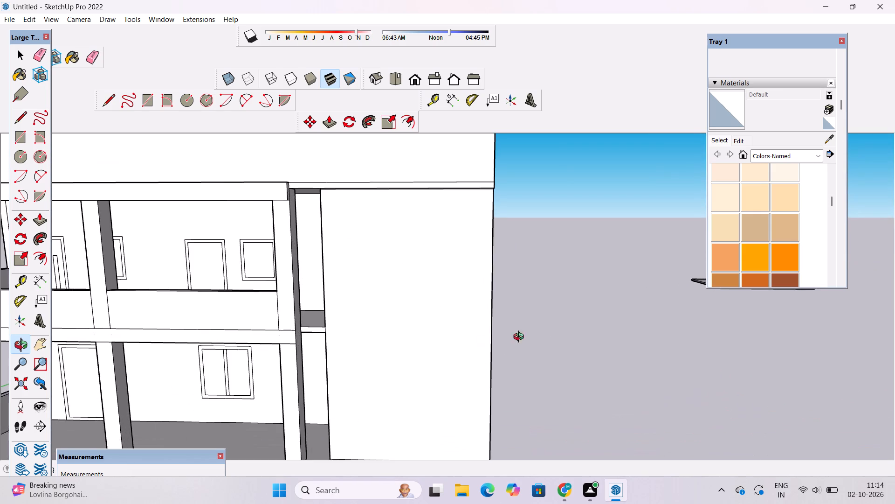
drag(567, 330, 373, 357)
scroll(342, 360, down, 9)
scroll(376, 410, up, 9)
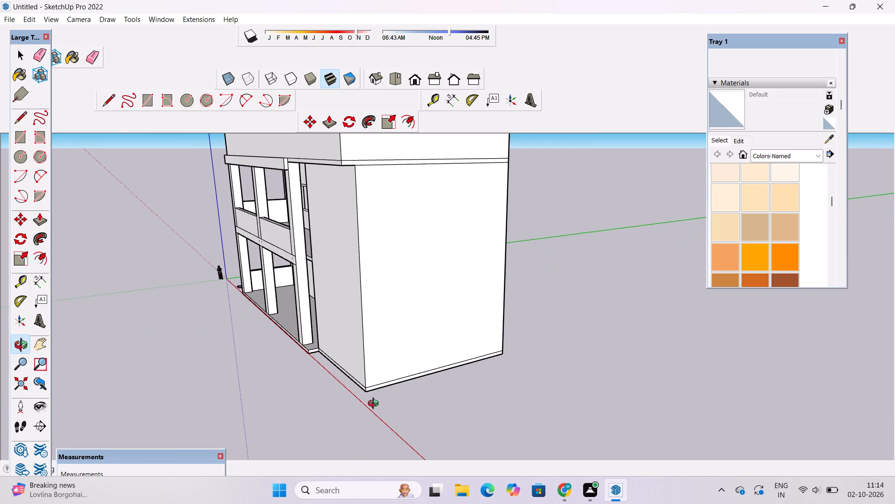
drag(326, 421, 427, 425)
scroll(416, 419, down, 15)
scroll(402, 392, up, 11)
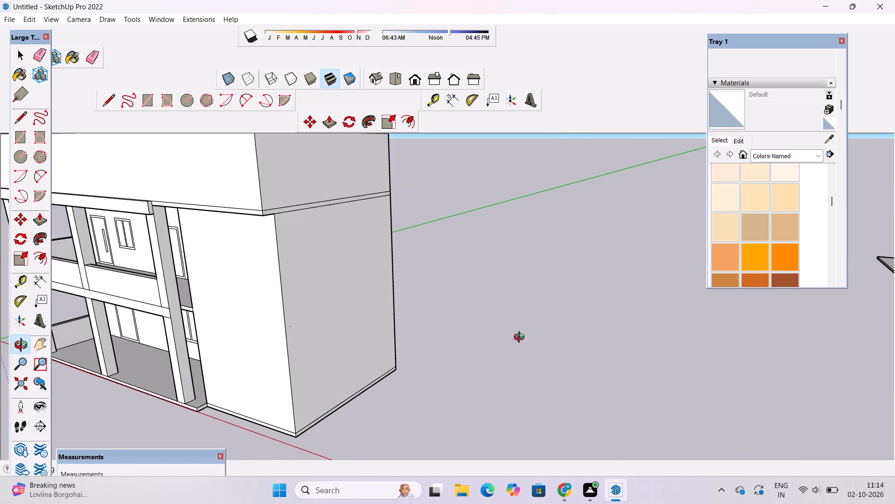
drag(521, 338, 221, 402)
scroll(224, 398, down, 11)
scroll(462, 257, up, 9)
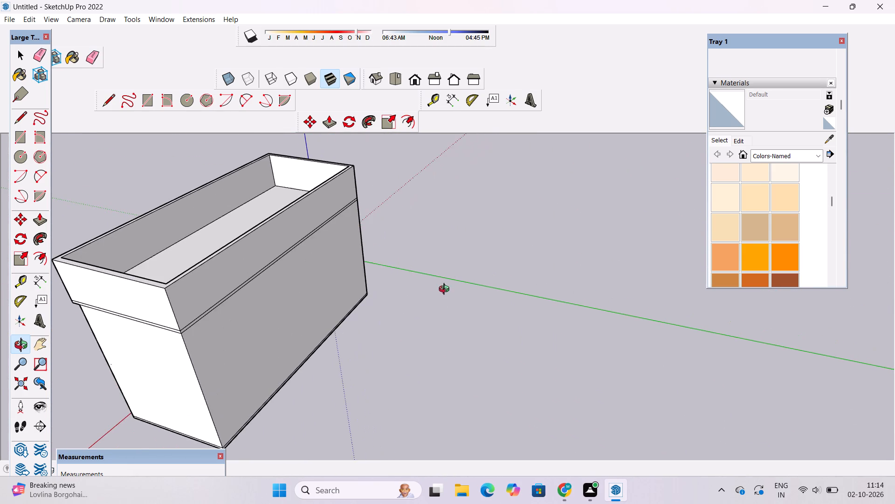
drag(431, 336, 331, 326)
scroll(329, 328, down, 8)
scroll(245, 274, up, 9)
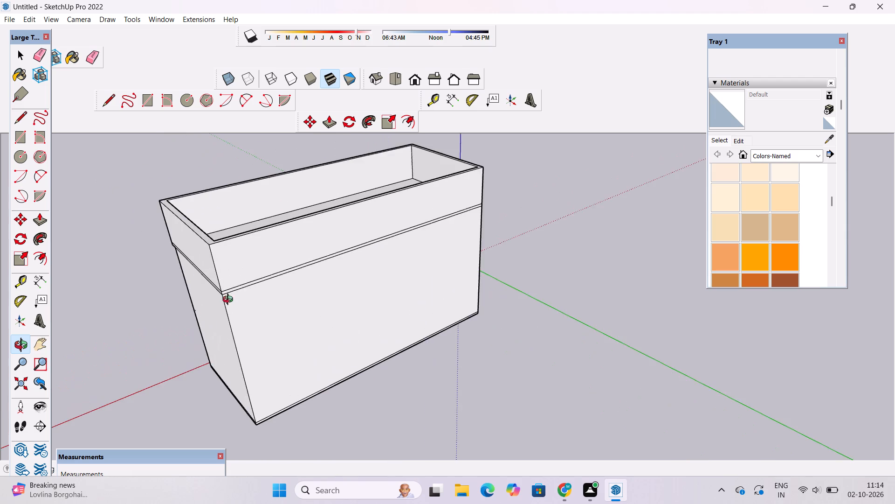
drag(137, 334, 383, 407)
scroll(401, 385, down, 11)
drag(293, 403, 434, 369)
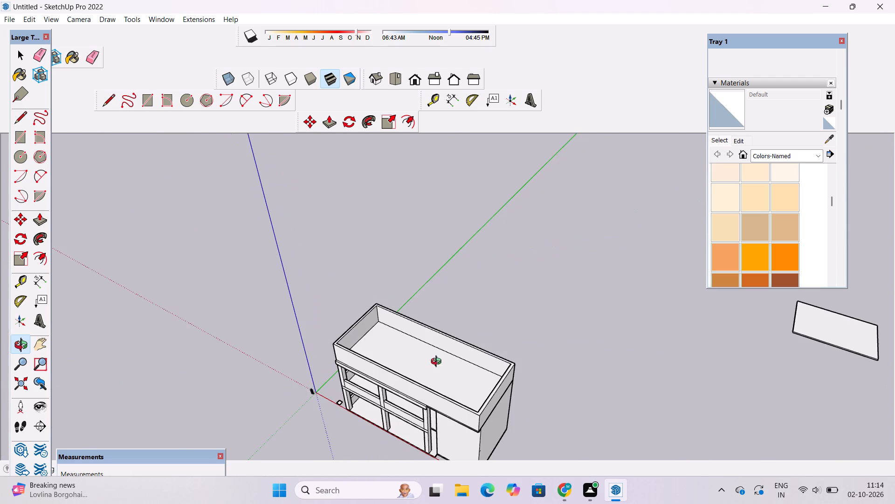
scroll(440, 358, up, 5)
scroll(264, 375, down, 12)
drag(289, 458, 337, 391)
scroll(341, 382, up, 6)
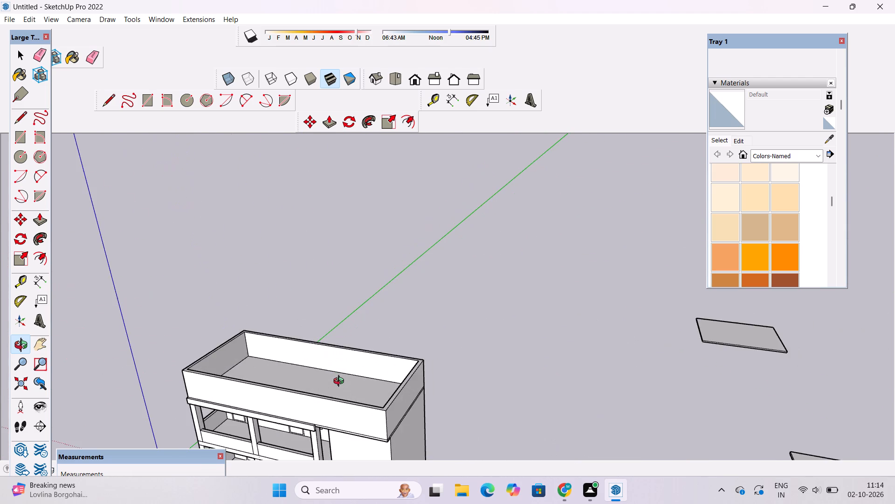
scroll(300, 375, down, 10)
scroll(349, 439, up, 17)
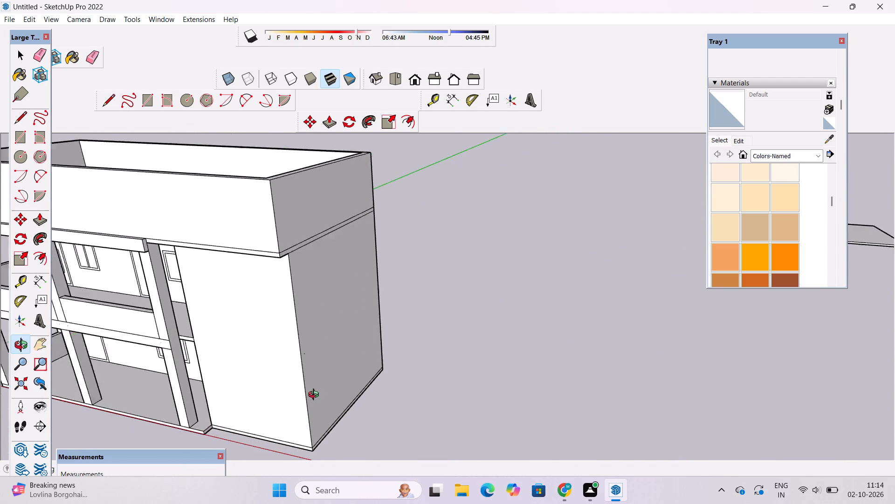
scroll(316, 396, up, 2)
drag(342, 368, 298, 388)
scroll(298, 388, down, 16)
drag(287, 443, 296, 397)
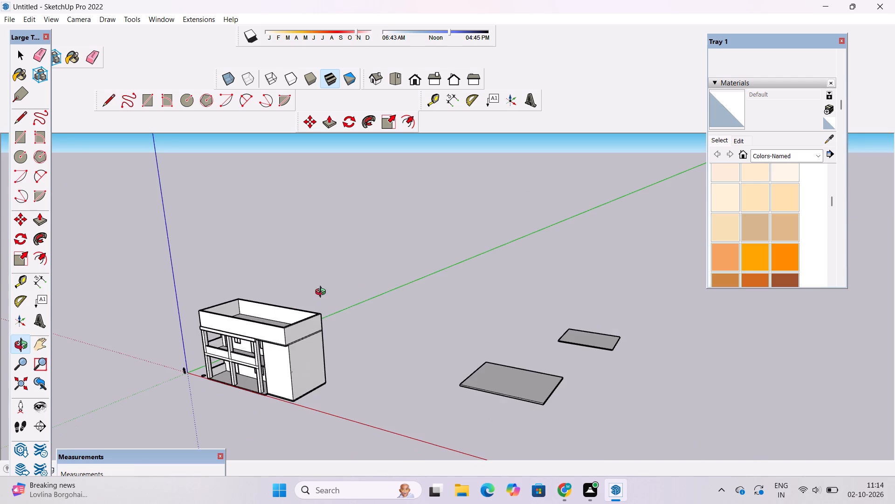
scroll(324, 278, up, 8)
scroll(297, 322, down, 6)
drag(286, 392, 289, 365)
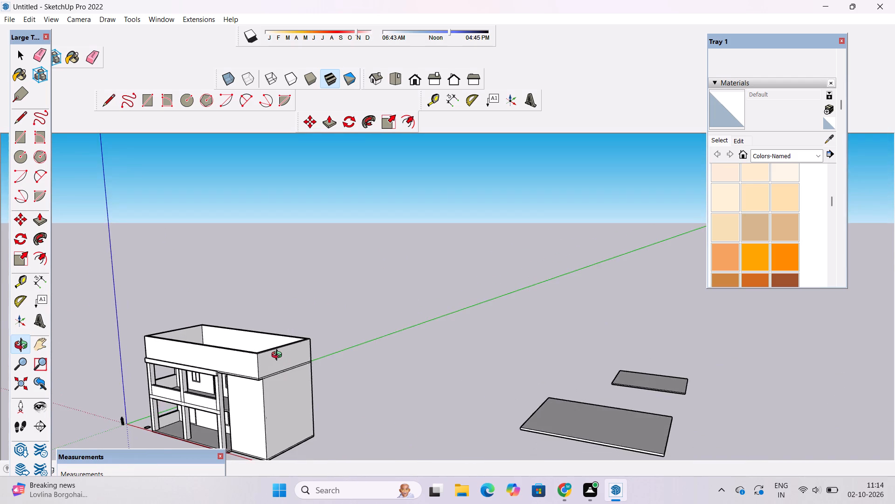
scroll(279, 356, up, 6)
drag(365, 350, 219, 379)
drag(218, 379, 368, 385)
scroll(369, 378, down, 3)
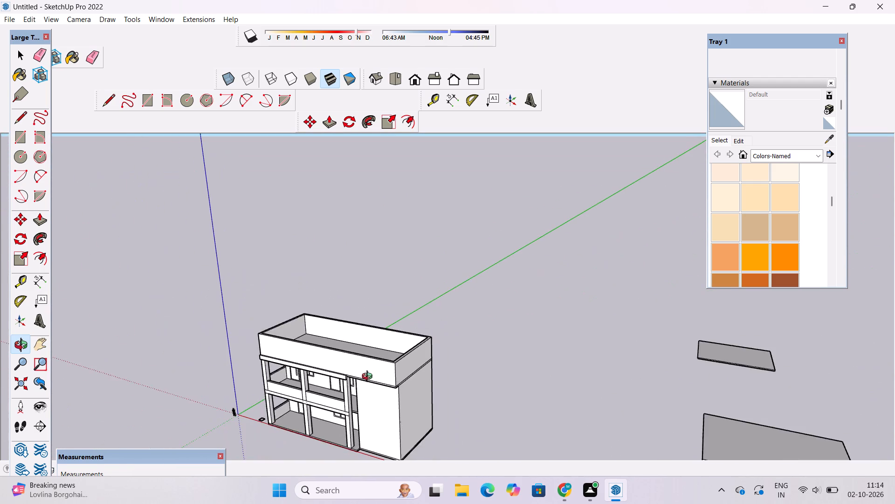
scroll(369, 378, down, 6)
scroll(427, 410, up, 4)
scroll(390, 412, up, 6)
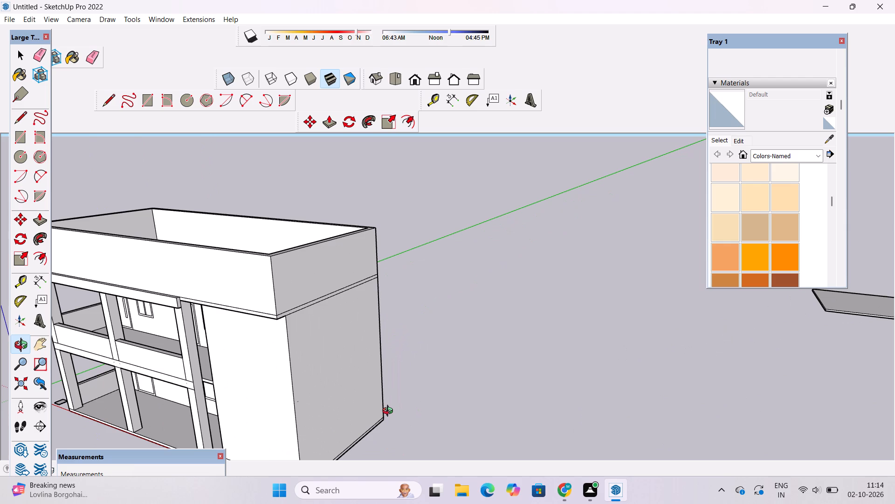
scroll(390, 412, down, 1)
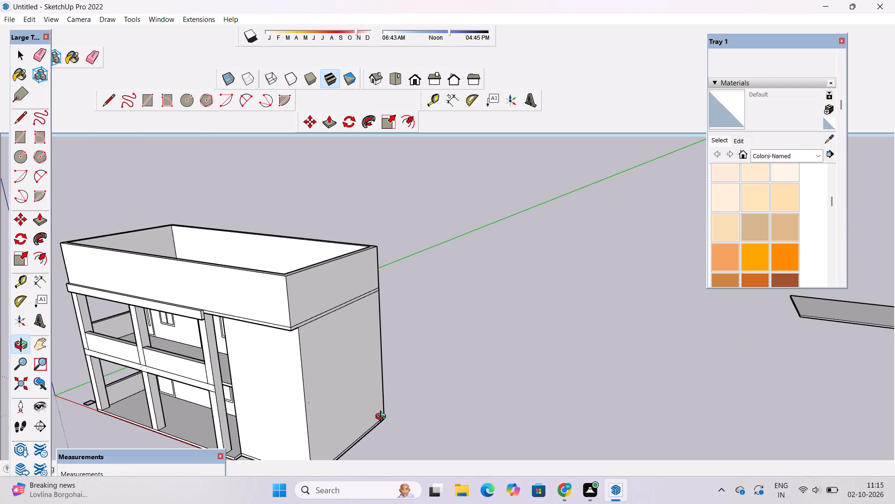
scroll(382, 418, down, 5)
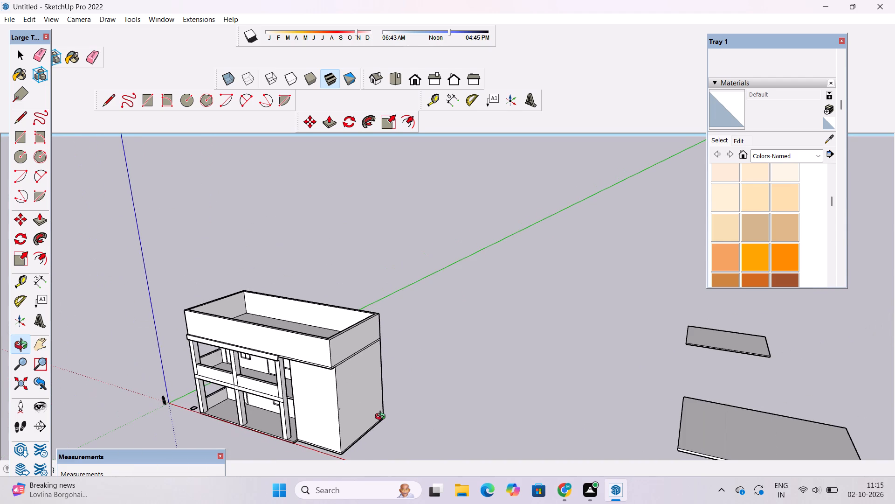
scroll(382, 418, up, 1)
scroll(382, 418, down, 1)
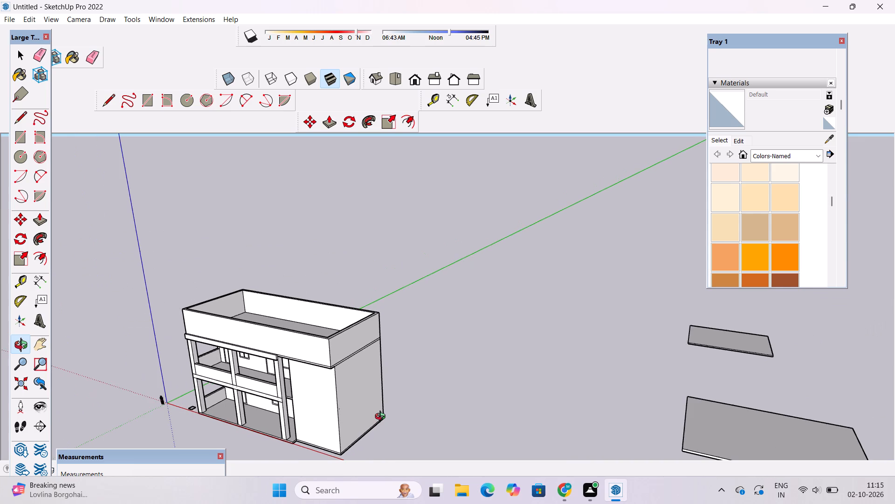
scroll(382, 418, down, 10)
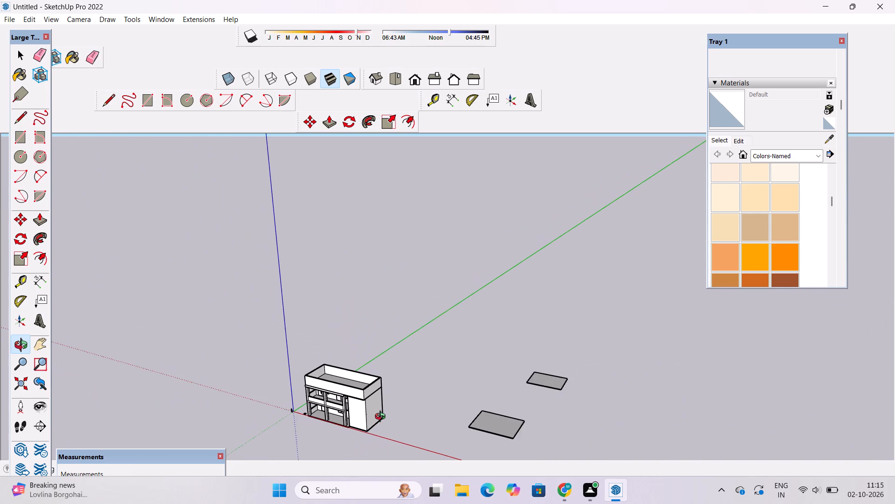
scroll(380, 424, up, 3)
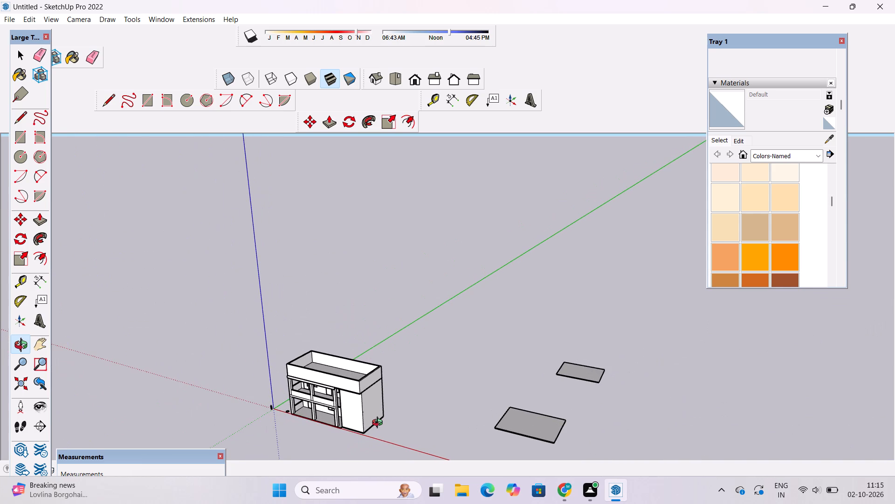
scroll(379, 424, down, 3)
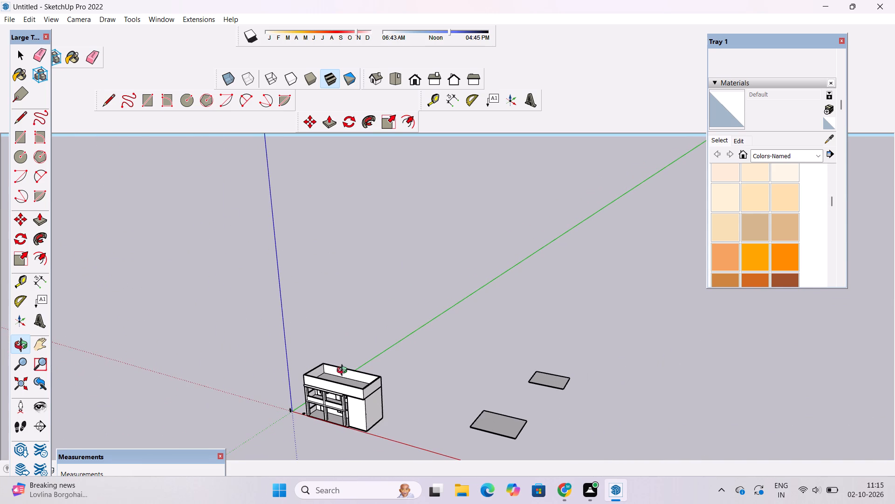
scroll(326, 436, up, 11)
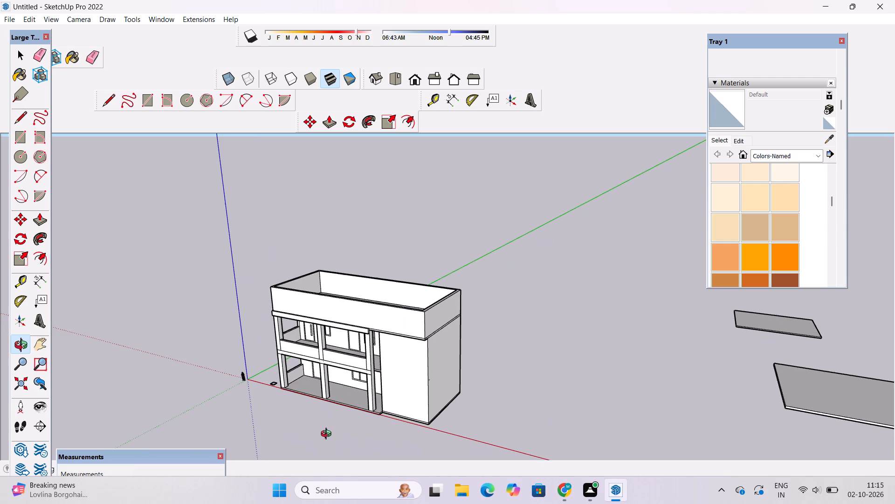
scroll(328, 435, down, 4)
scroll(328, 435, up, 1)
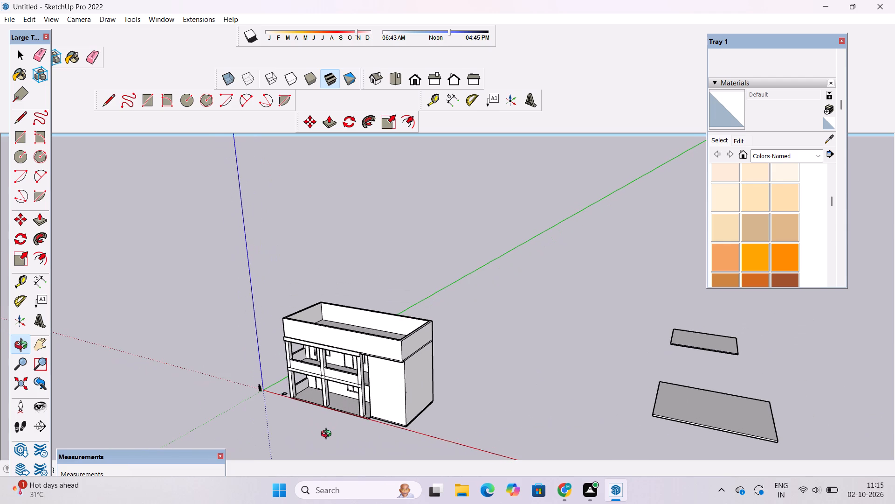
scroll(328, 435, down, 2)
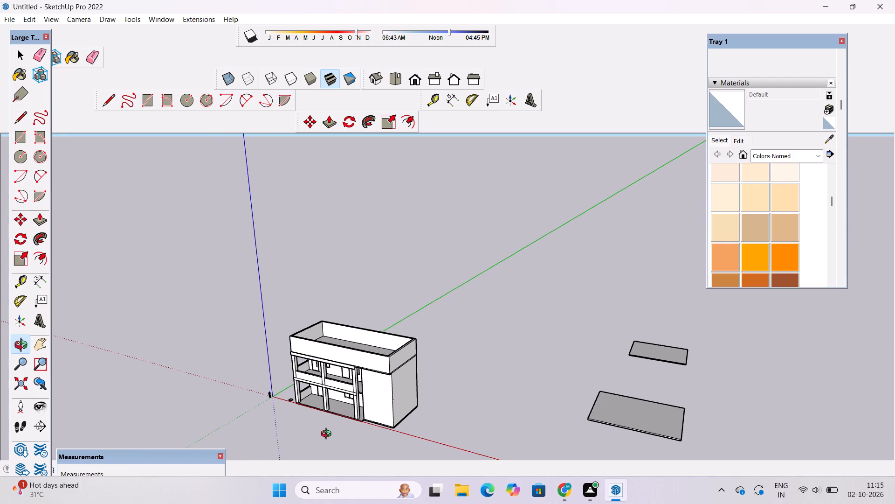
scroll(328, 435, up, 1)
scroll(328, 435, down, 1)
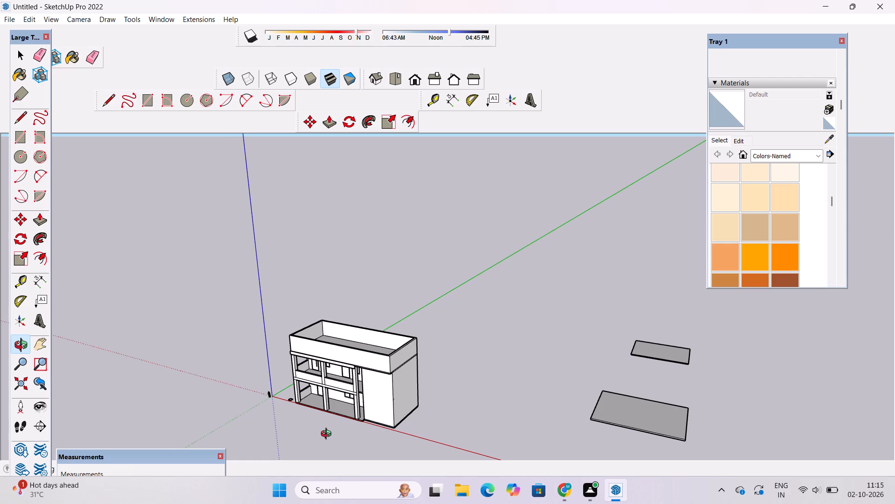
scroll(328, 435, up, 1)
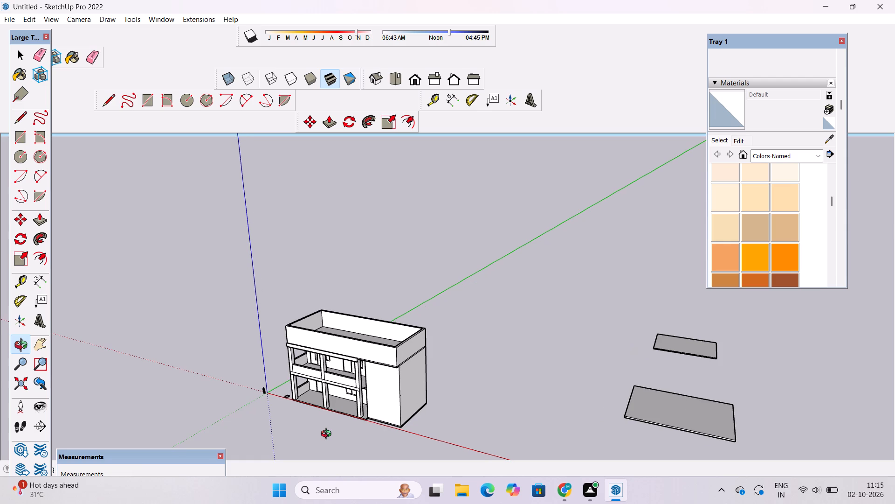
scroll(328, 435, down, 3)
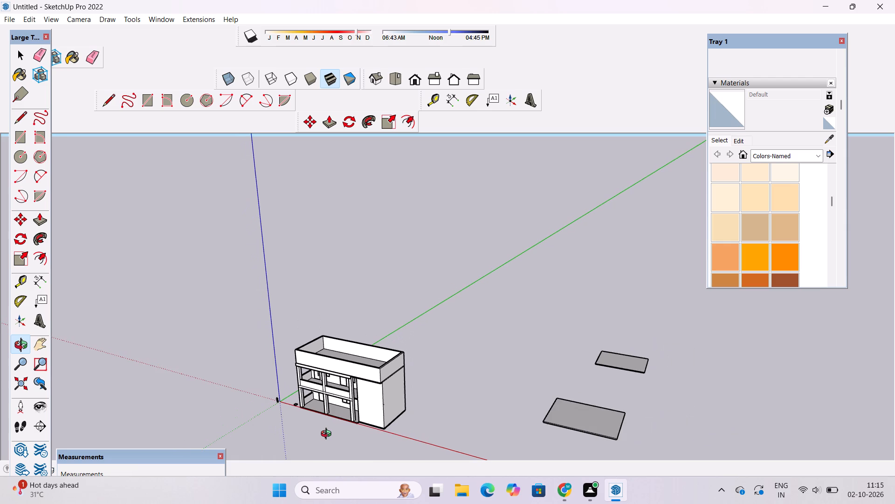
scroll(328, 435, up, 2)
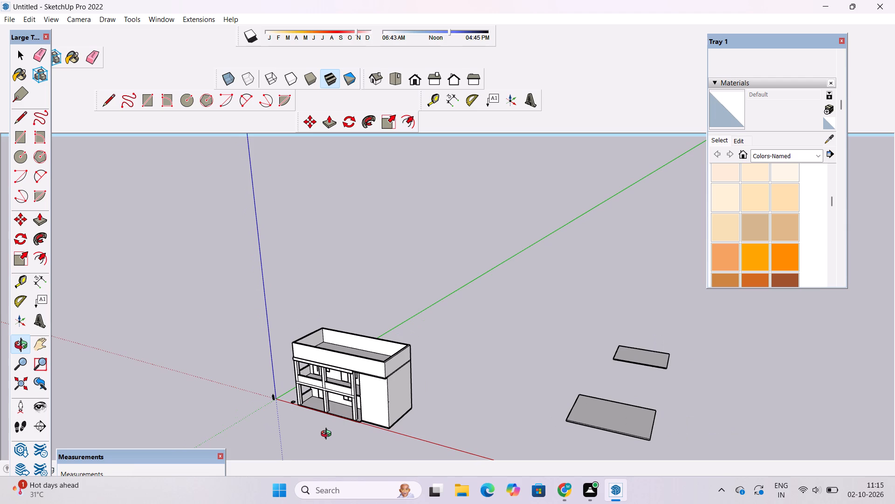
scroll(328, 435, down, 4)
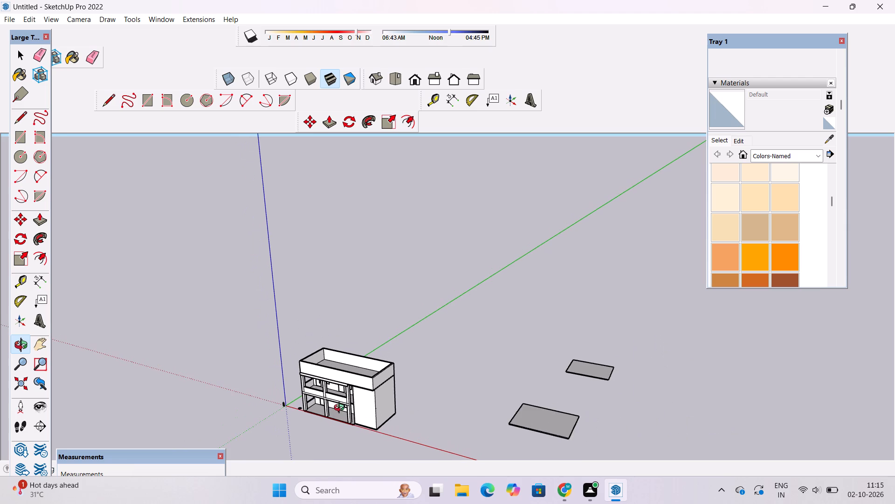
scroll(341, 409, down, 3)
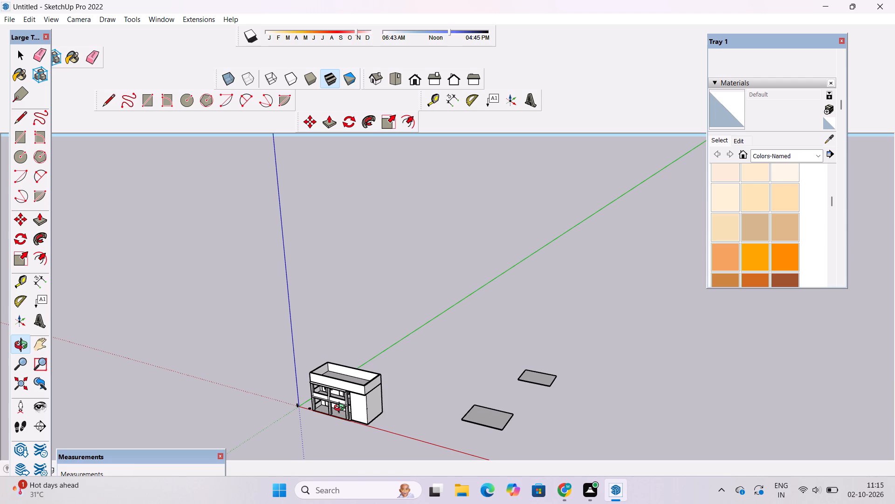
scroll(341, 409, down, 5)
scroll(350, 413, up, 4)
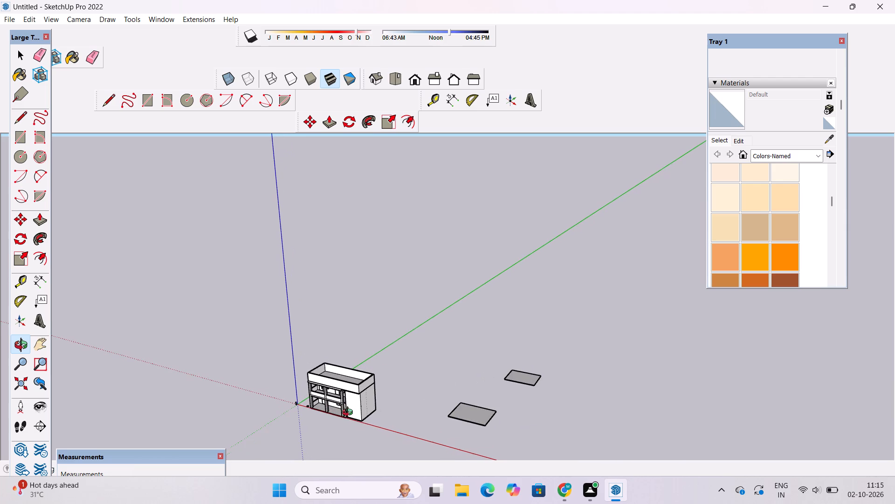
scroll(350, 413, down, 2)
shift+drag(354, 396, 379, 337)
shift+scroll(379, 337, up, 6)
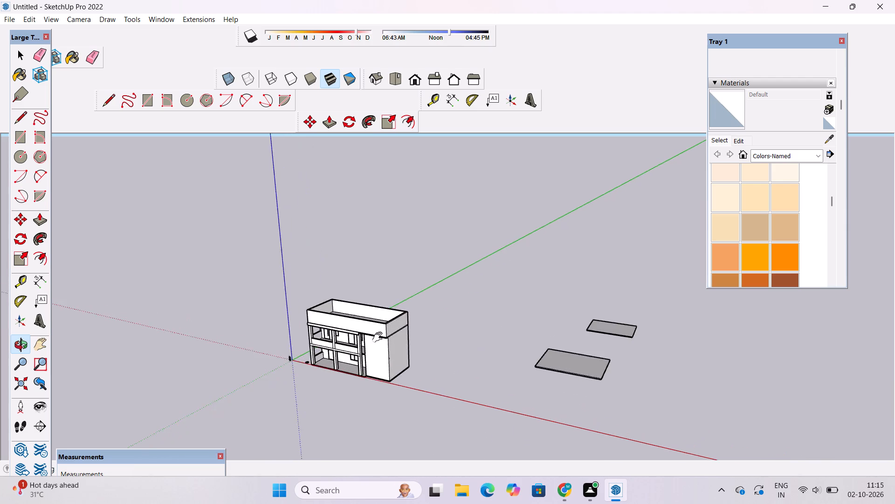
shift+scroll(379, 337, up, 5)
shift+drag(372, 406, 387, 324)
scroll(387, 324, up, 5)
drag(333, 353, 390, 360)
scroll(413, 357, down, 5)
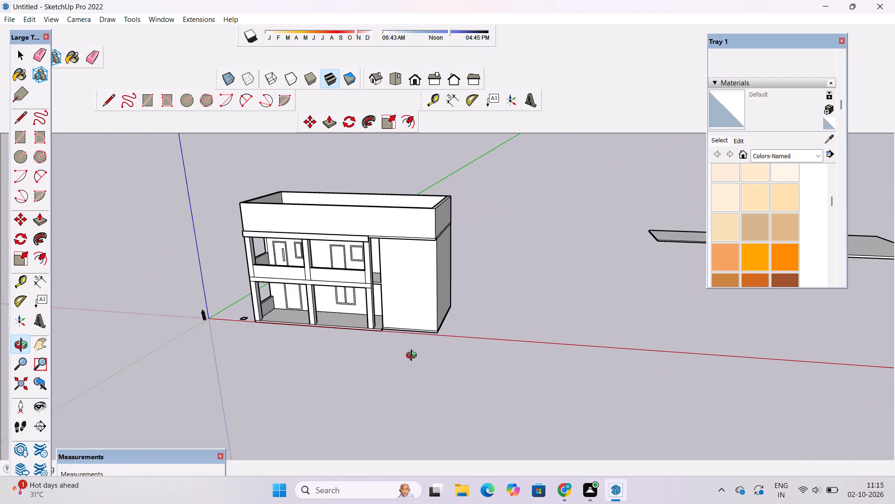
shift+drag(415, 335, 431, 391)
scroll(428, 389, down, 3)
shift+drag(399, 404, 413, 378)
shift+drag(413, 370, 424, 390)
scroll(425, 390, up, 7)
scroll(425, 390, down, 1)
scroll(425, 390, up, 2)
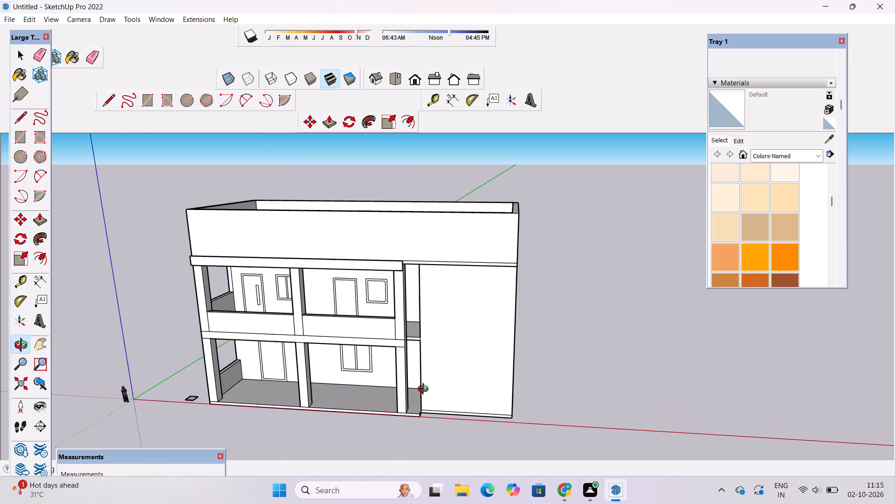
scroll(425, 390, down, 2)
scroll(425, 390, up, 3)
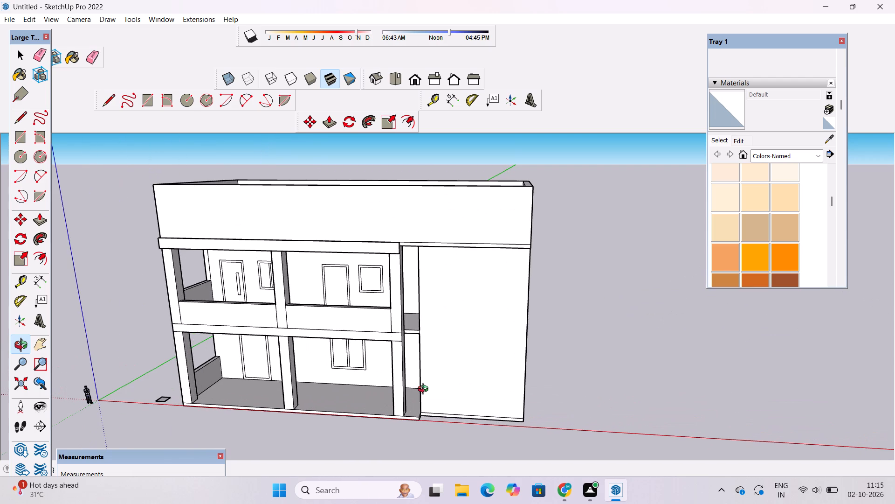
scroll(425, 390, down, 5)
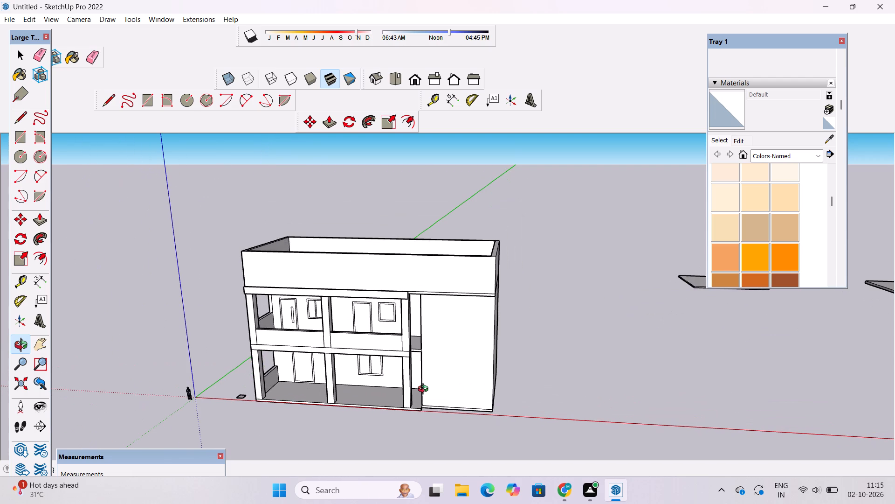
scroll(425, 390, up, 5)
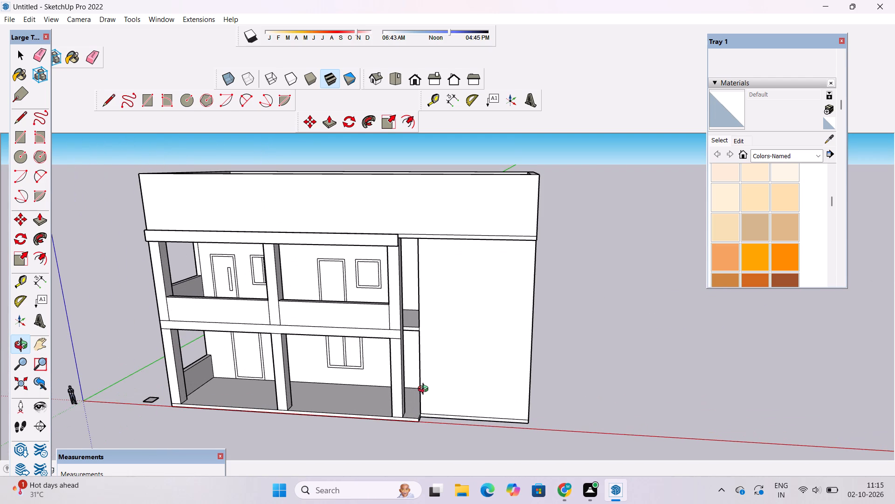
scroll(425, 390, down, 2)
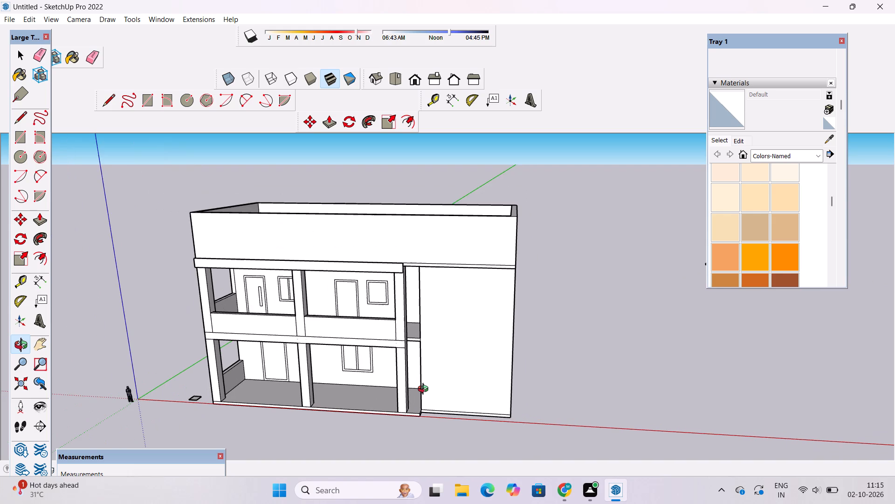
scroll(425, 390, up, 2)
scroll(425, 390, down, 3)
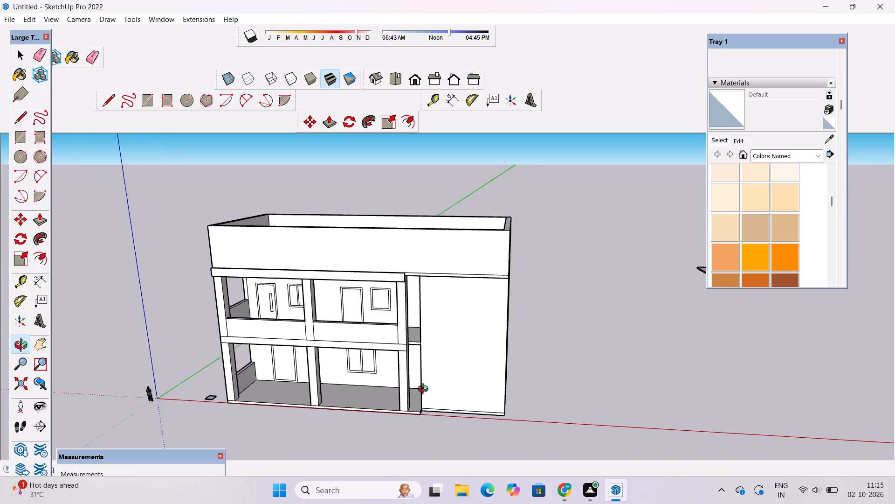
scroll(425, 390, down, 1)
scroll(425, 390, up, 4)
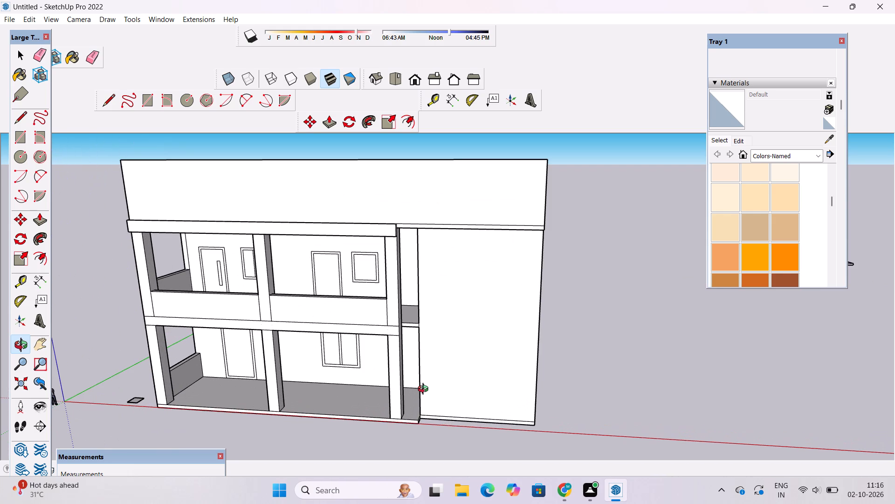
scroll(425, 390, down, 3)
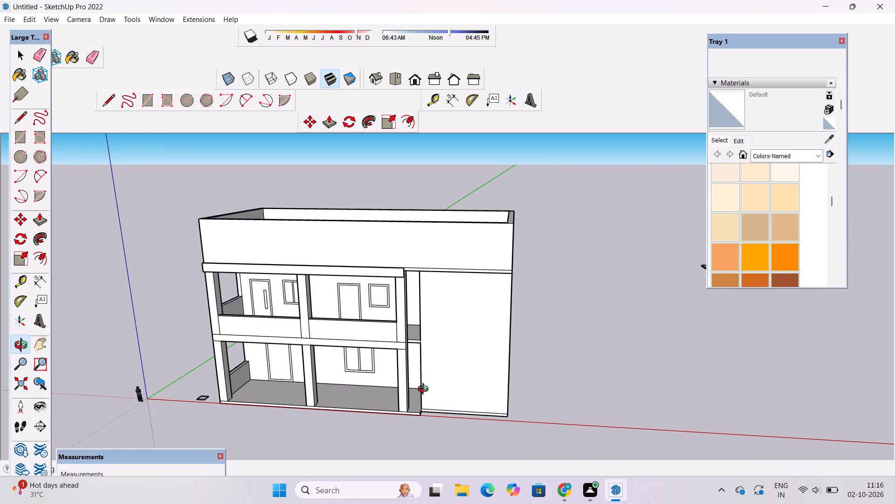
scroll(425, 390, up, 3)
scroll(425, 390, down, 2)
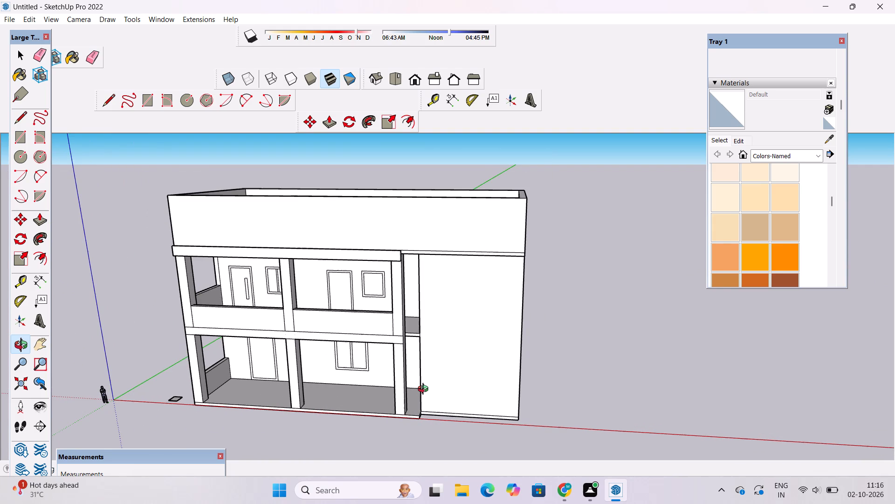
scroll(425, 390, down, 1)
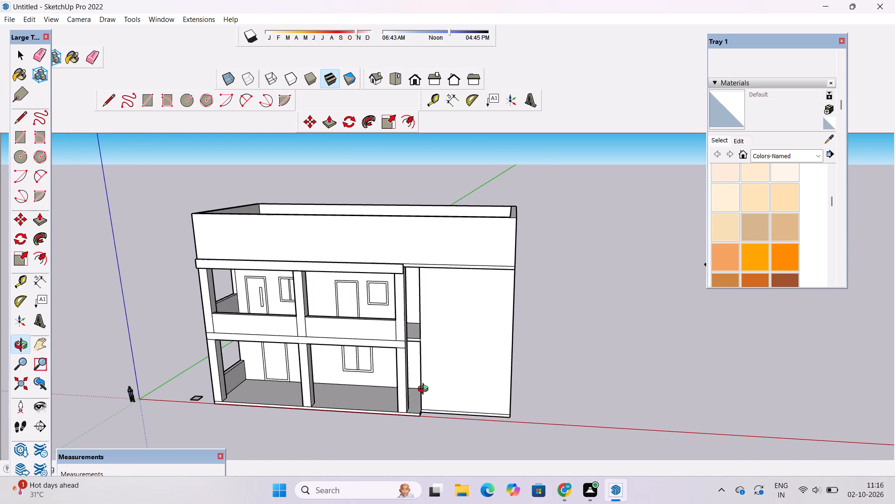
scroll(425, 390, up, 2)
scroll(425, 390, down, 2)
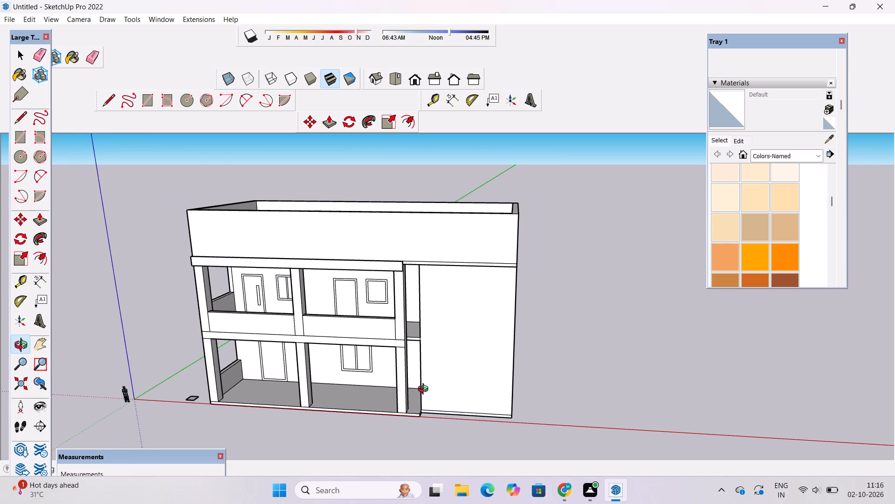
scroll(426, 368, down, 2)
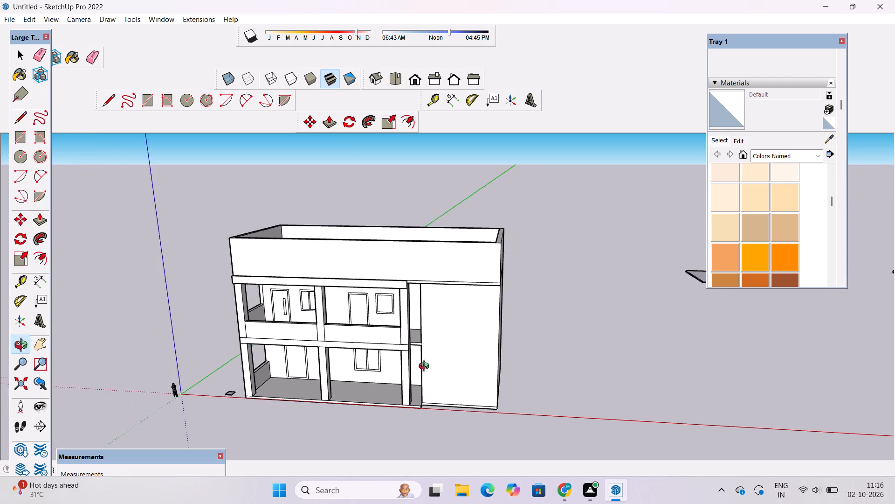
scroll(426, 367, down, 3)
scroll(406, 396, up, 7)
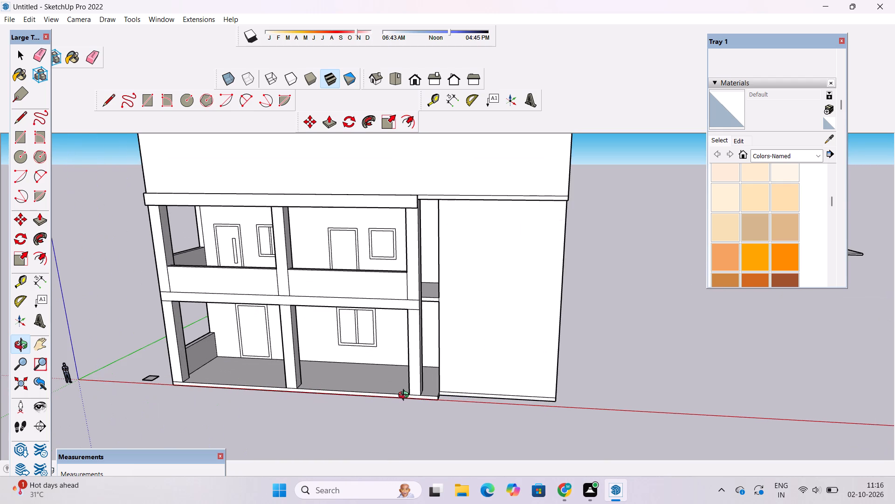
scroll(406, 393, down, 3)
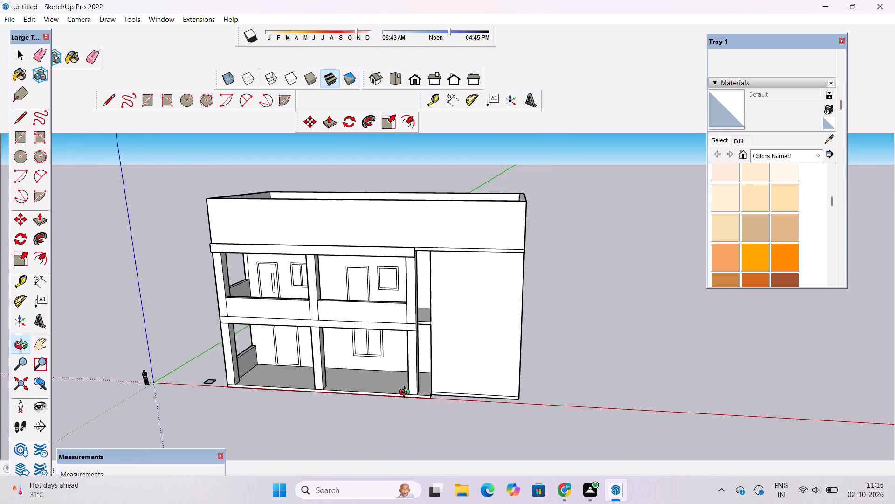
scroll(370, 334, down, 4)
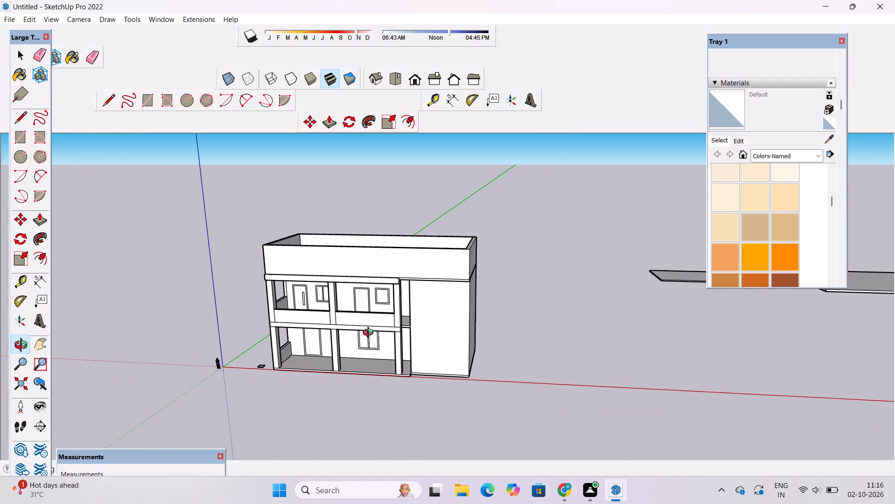
Push the panel of the upper-storey door with the vertical handle 2" inward, leaving its frame and handle flush.
scroll(372, 335, down, 2)
scroll(372, 336, up, 4)
shift+drag(332, 350, 392, 339)
scroll(411, 333, down, 4)
scroll(427, 327, up, 10)
shift+drag(394, 338, 565, 373)
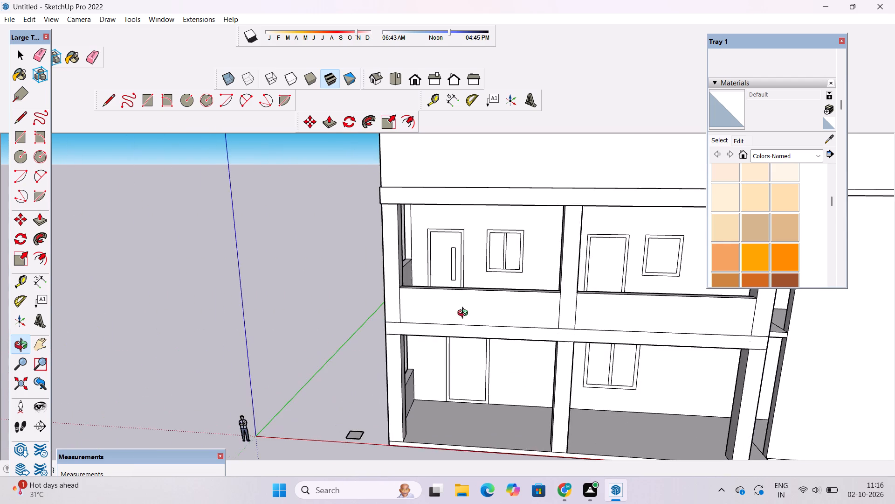
scroll(465, 314, up, 4)
shift+drag(465, 314, 455, 375)
shift+scroll(461, 359, up, 4)
shift+drag(463, 359, 455, 377)
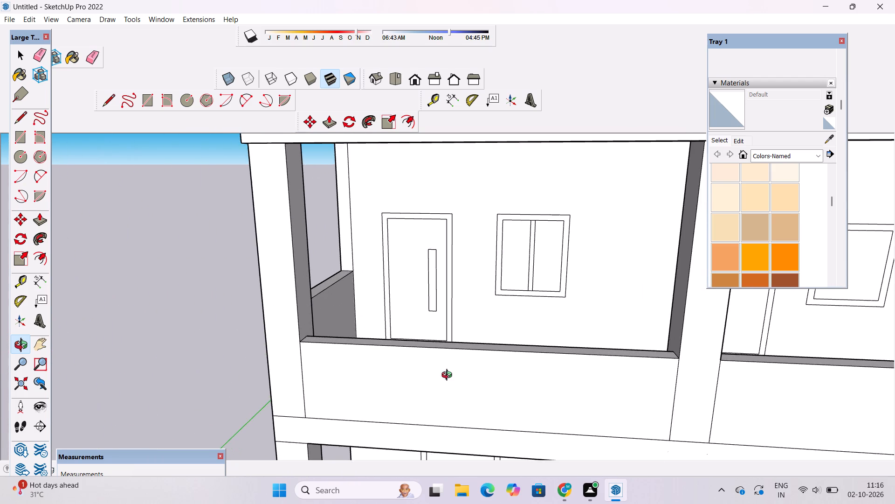
scroll(449, 376, down, 4)
shift+drag(512, 313, 429, 328)
shift+scroll(393, 340, up, 4)
drag(378, 359, 407, 358)
shift+drag(388, 358, 496, 362)
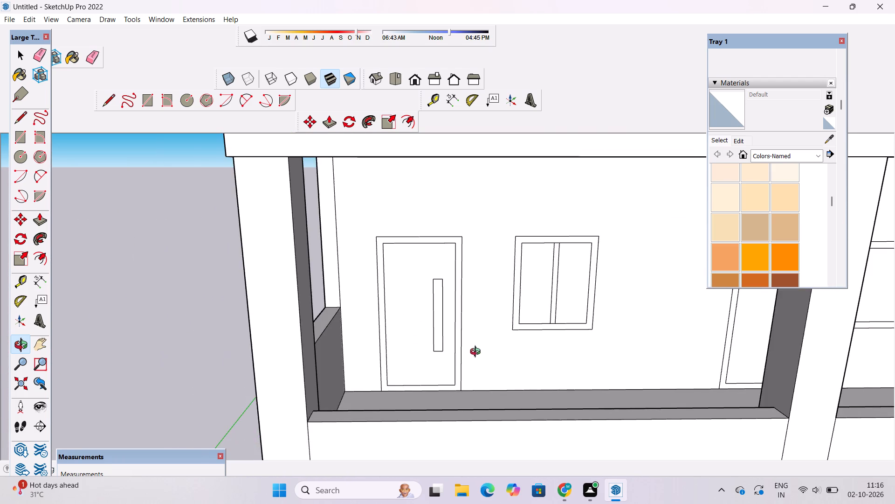
drag(475, 351, 459, 354)
scroll(459, 354, up, 1)
key(p)
click(387, 358)
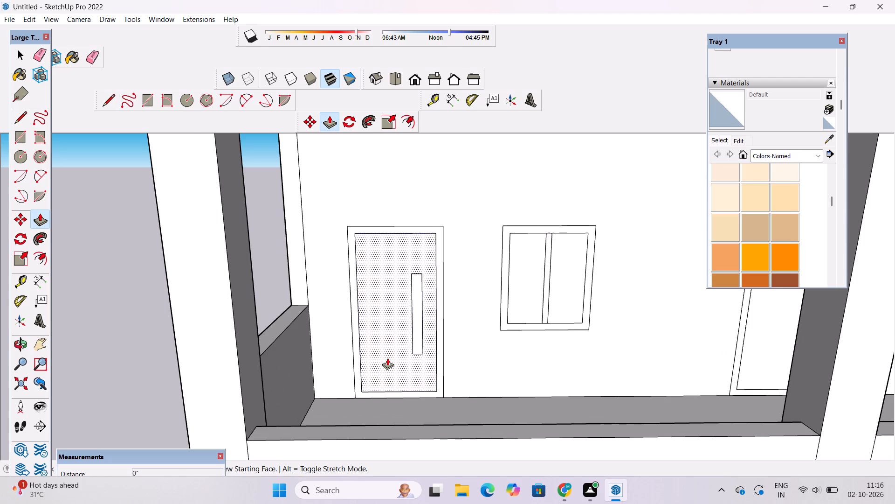
key(2)
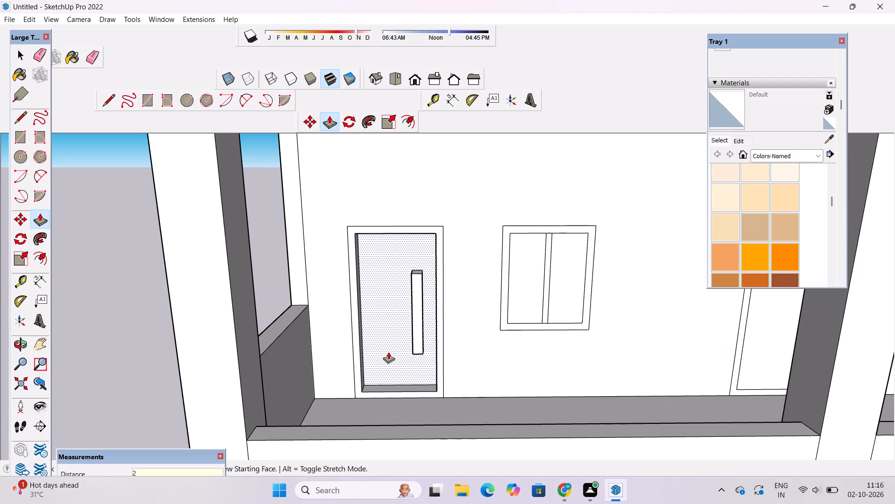
key(shift+quotedbl)
key(Return)
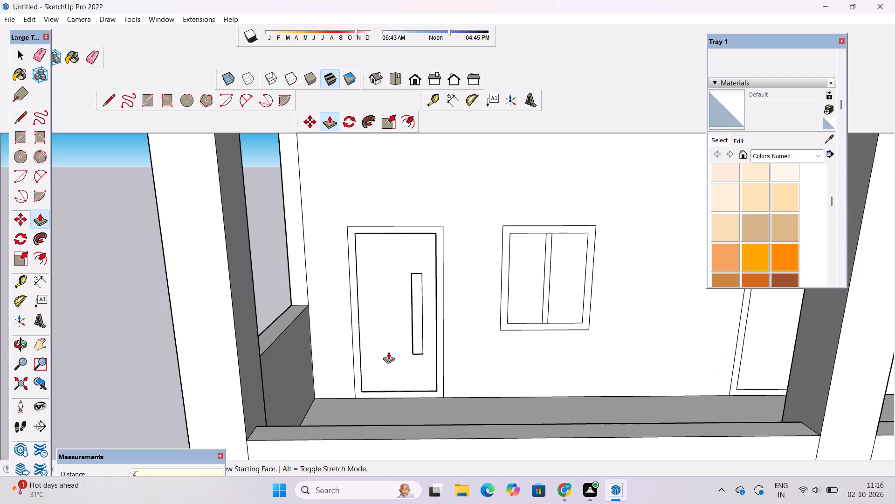
Recess both panes of the two-pane window beside that door by 1", matching the second pane to the first.
scroll(388, 352, down, 5)
scroll(520, 286, up, 8)
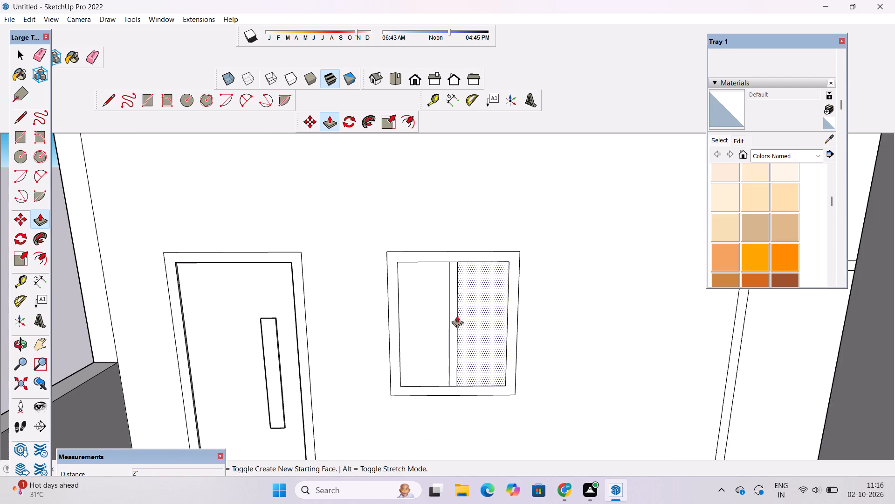
click(471, 315)
key(1)
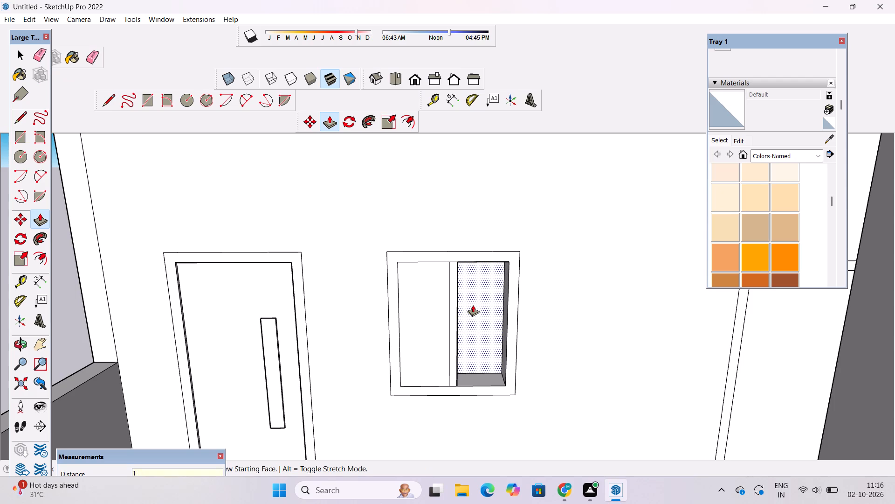
key(shift+quotedbl)
key(Return)
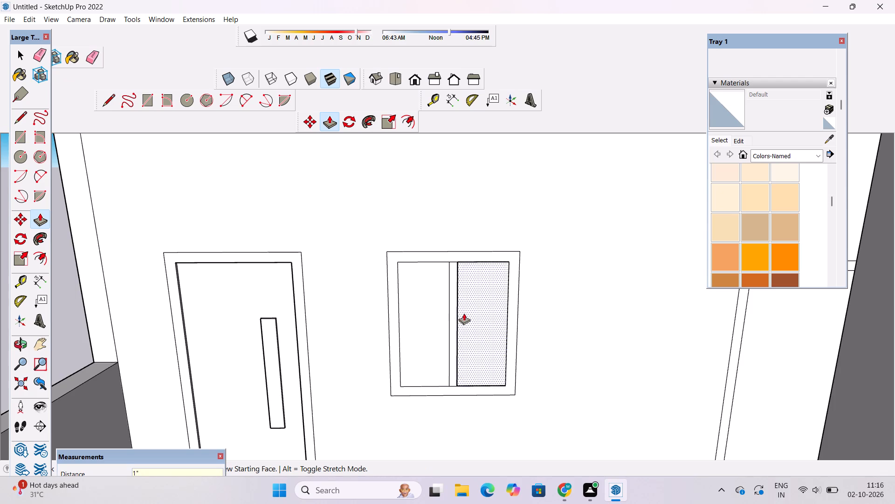
click(420, 308)
click(486, 288)
Push the panel of the upper-storey door without a handle 1" inward, leaving its frame flush.
scroll(369, 311, down, 4)
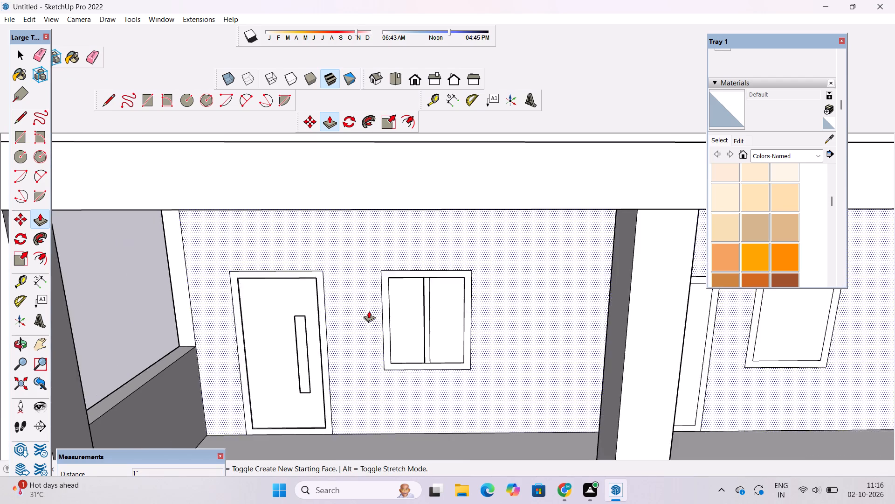
scroll(369, 311, down, 8)
scroll(497, 319, up, 8)
click(501, 322)
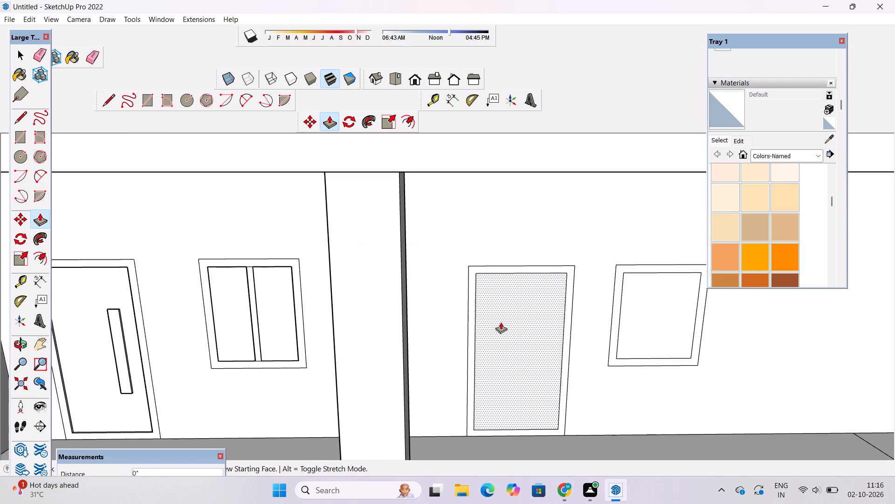
text(1")
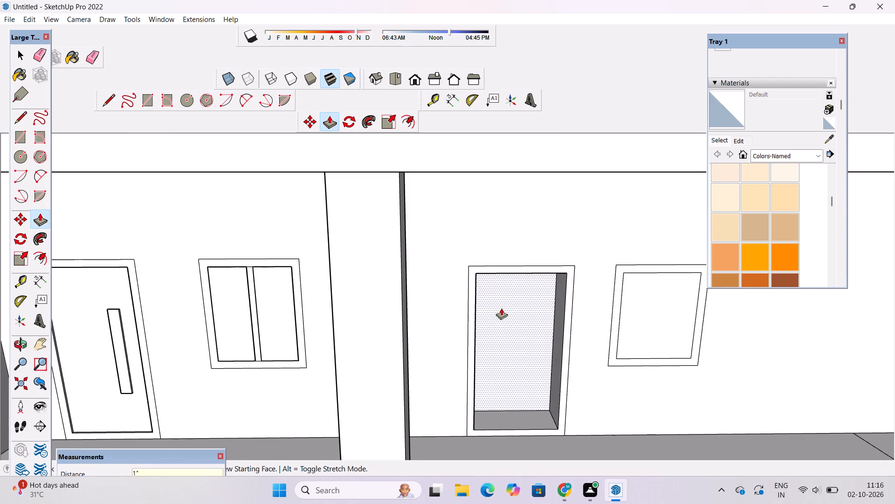
key(Return)
Place a vertical guide through the middle of the undivided upper-storey window beside that door, using its inner bottom edge's midpoint.
scroll(424, 343, down, 5)
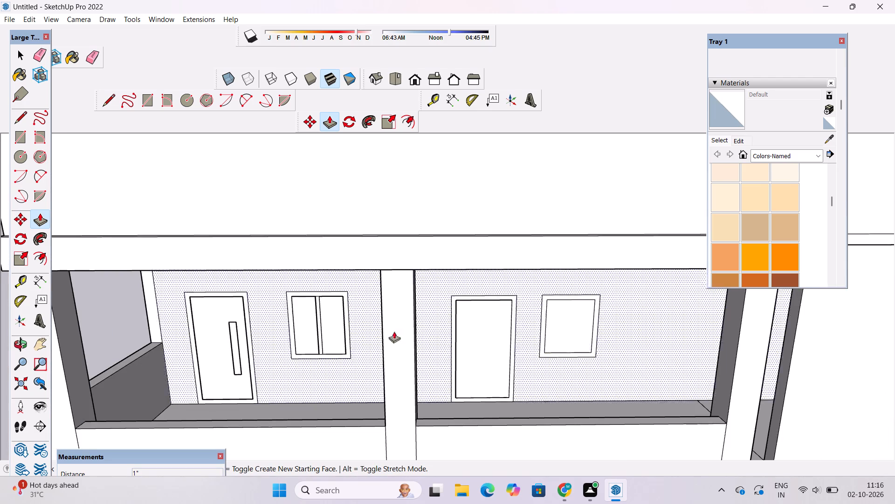
scroll(307, 341, down, 4)
scroll(565, 343, up, 3)
scroll(506, 341, up, 3)
key(t)
scroll(443, 349, up, 3)
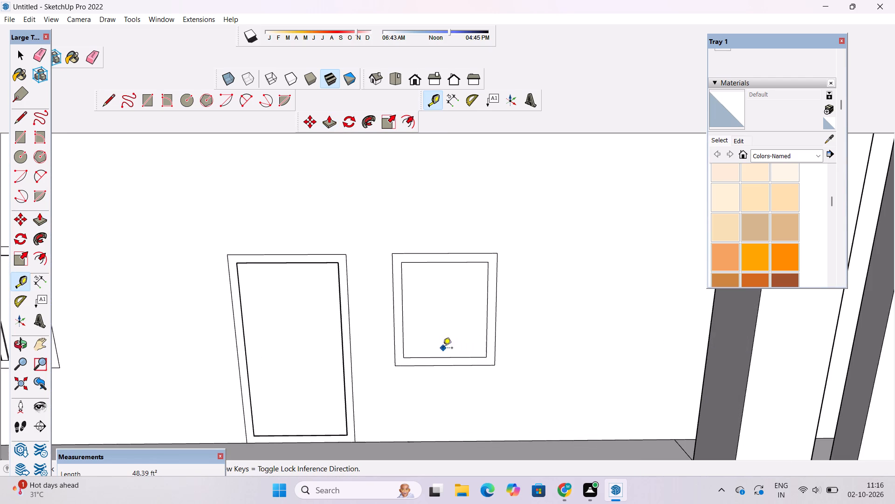
click(402, 311)
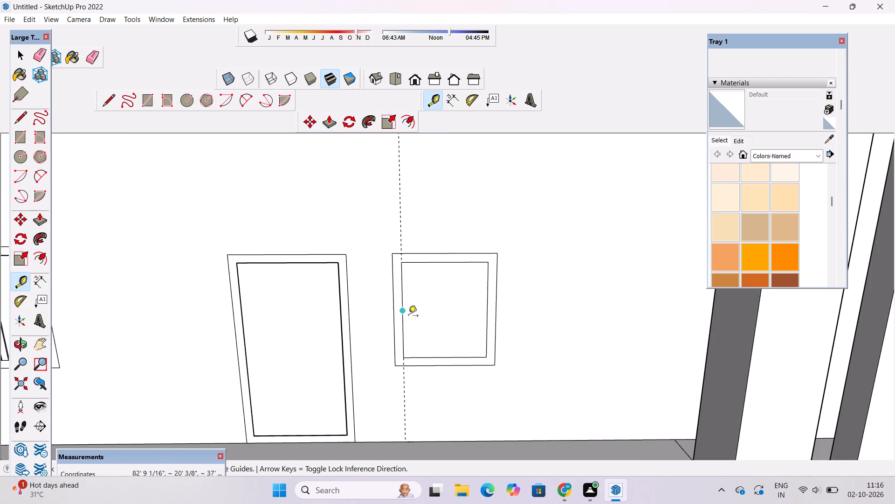
click(444, 358)
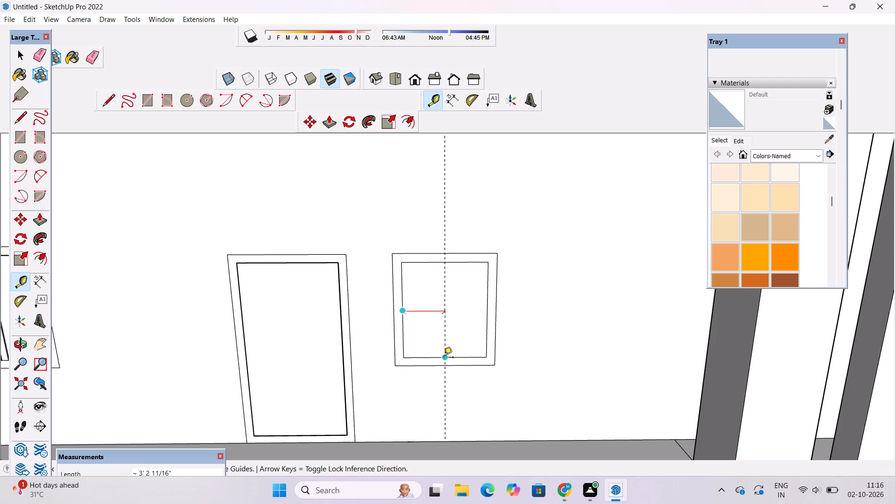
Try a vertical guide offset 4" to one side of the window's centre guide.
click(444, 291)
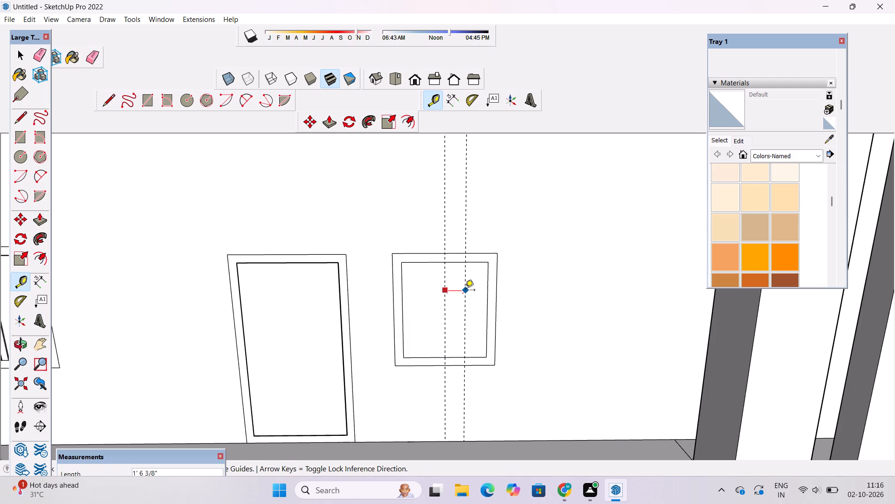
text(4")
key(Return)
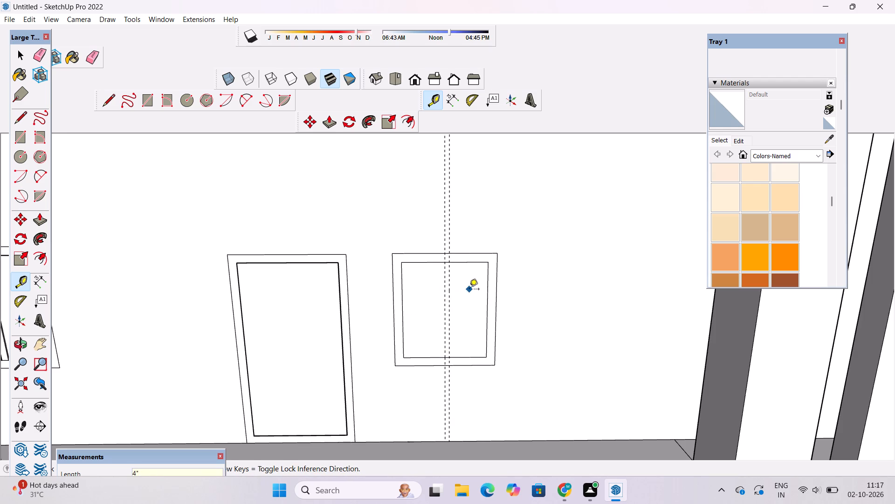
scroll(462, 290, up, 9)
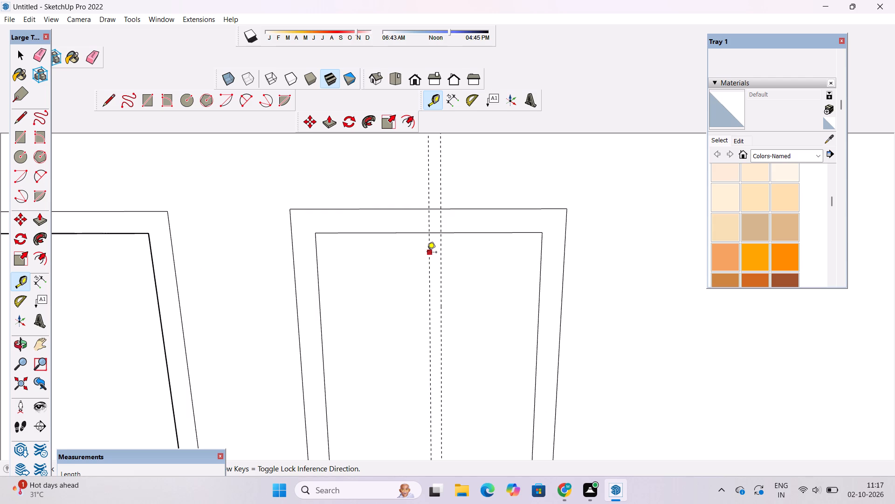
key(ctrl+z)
Add vertical guides 3" to each side of the window's centre guide.
click(427, 249)
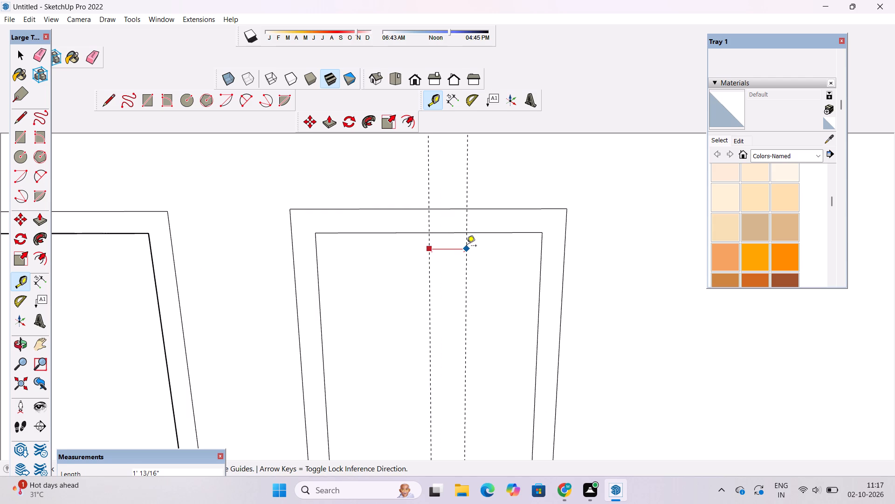
text(3")
key(Return)
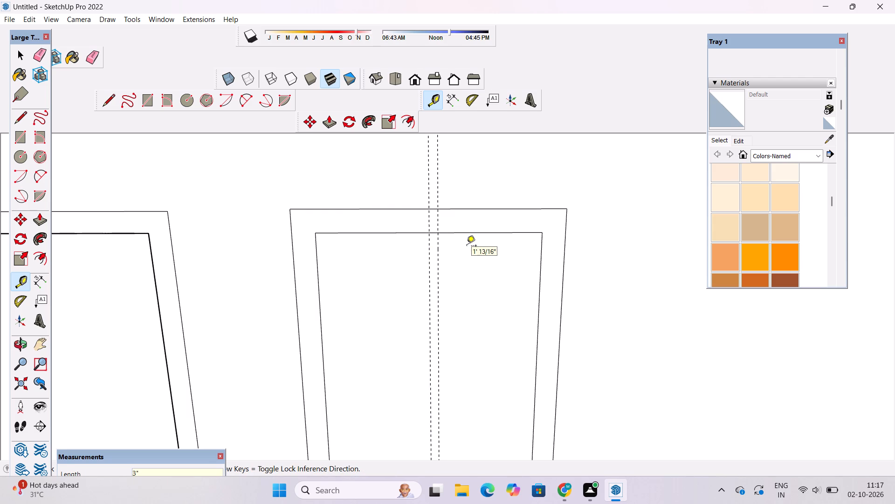
click(430, 242)
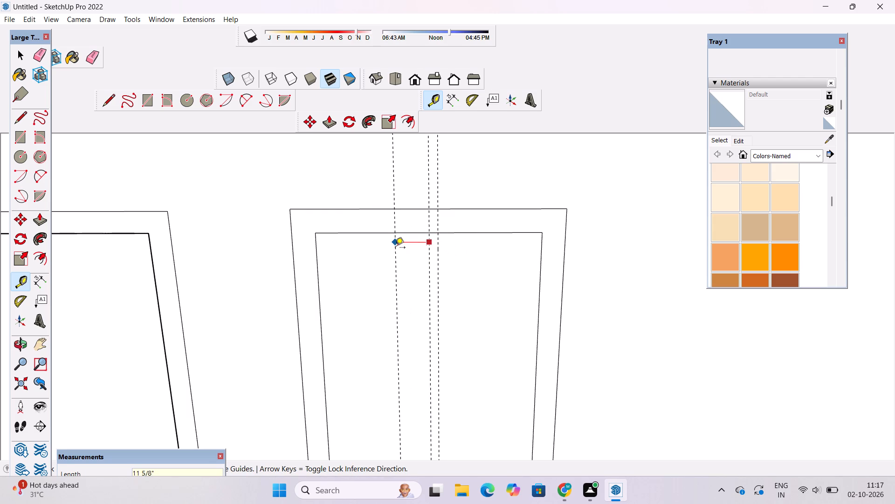
text(3")
key(Return)
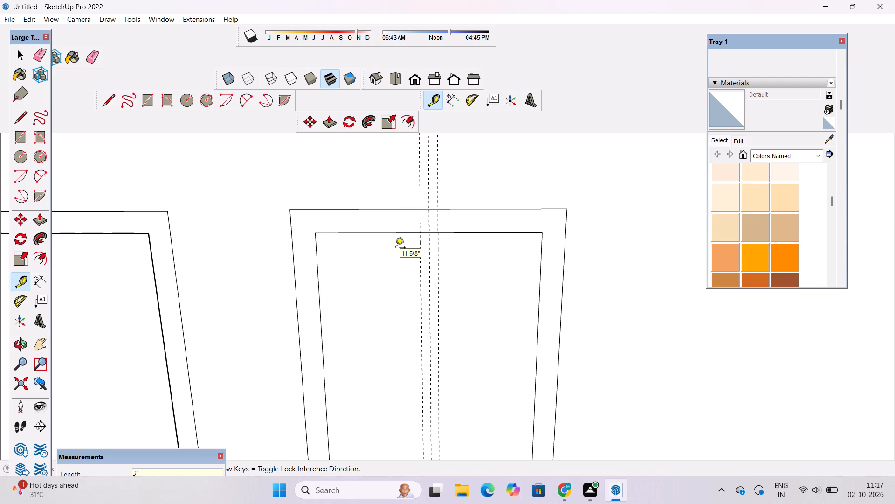
Draw a 6" wide rectangle between the outer guides, spanning the window's full inner height as a centre mullion.
scroll(395, 248, down, 10)
scroll(413, 302, up, 4)
scroll(396, 291, down, 3)
key(r)
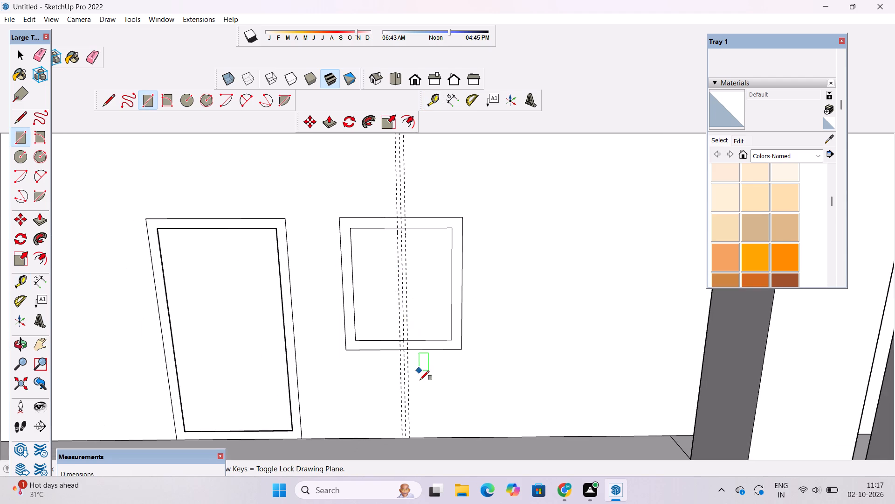
scroll(419, 378, up, 14)
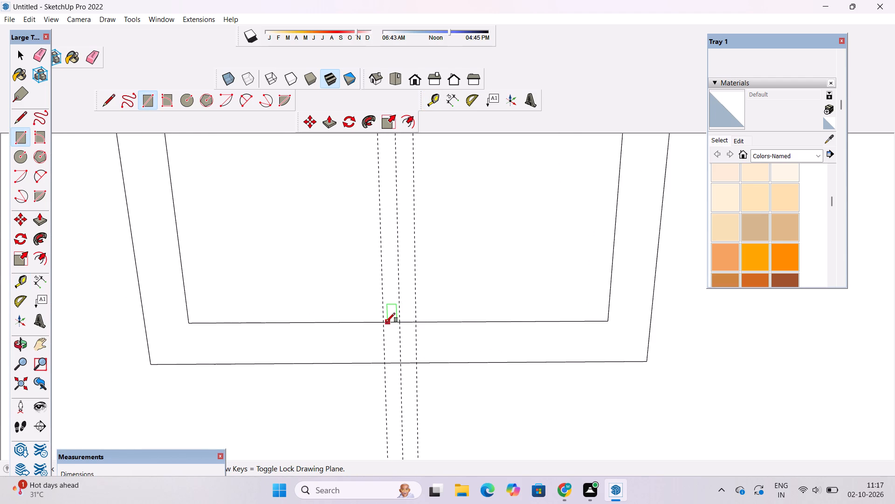
click(385, 320)
scroll(385, 320, down, 8)
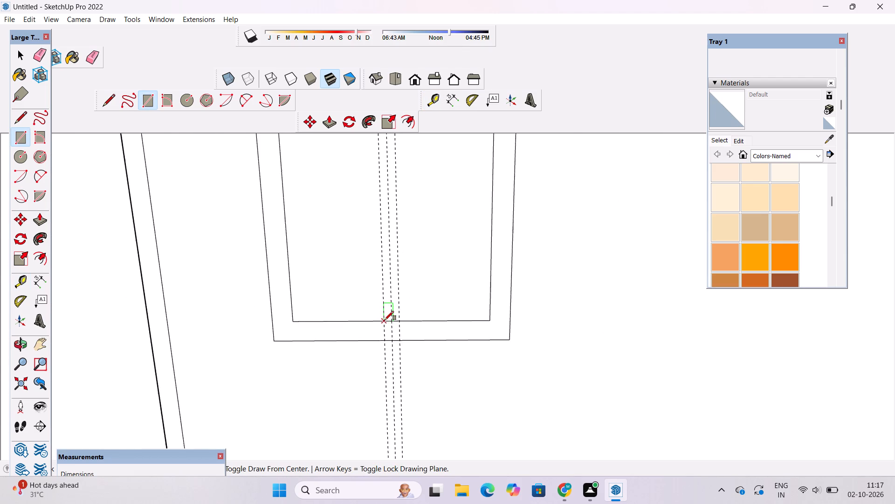
scroll(385, 320, down, 8)
scroll(399, 224, up, 10)
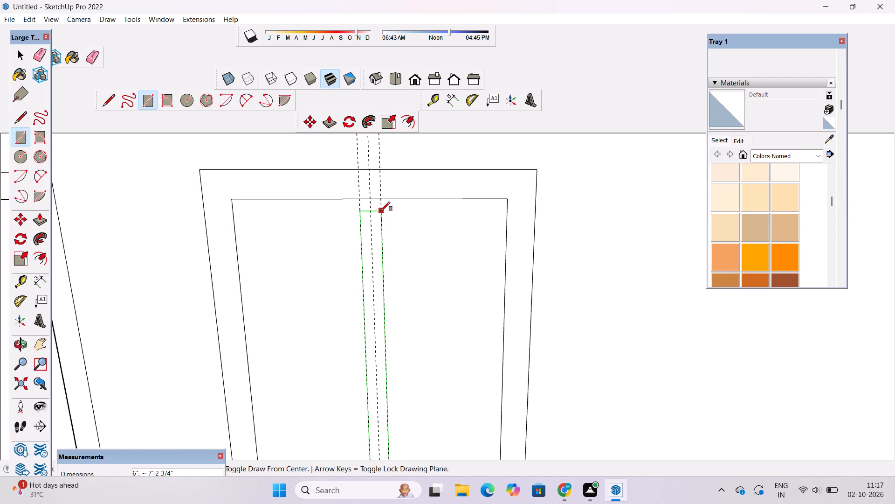
scroll(381, 211, up, 3)
click(381, 194)
key(space)
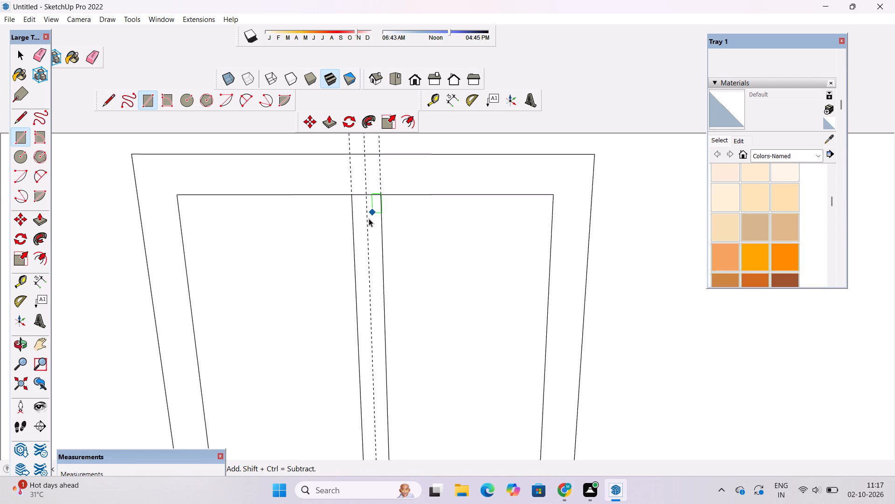
Erase the three vertical guides through the window, keeping the frame and mullion lines.
scroll(369, 218, down, 2)
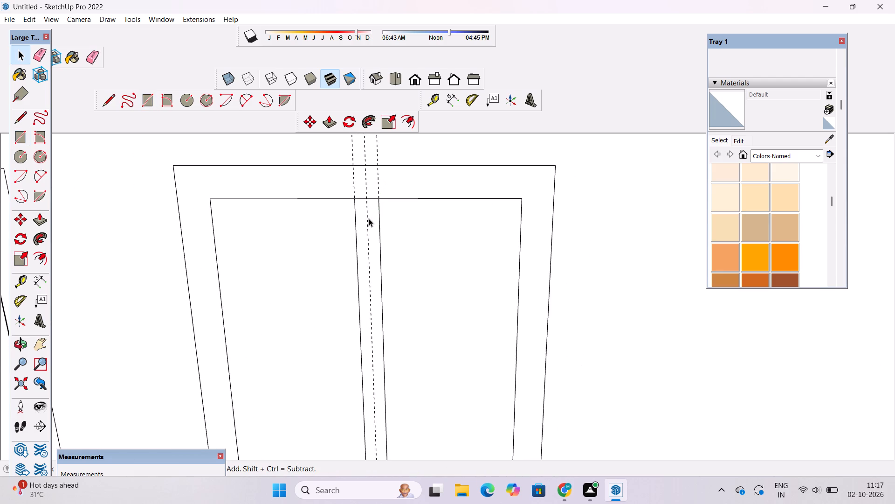
scroll(369, 218, up, 1)
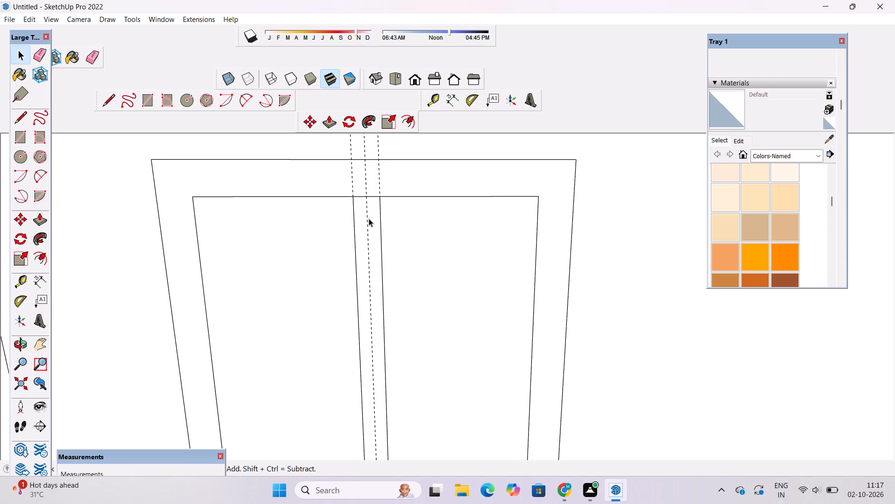
scroll(415, 189, down, 4)
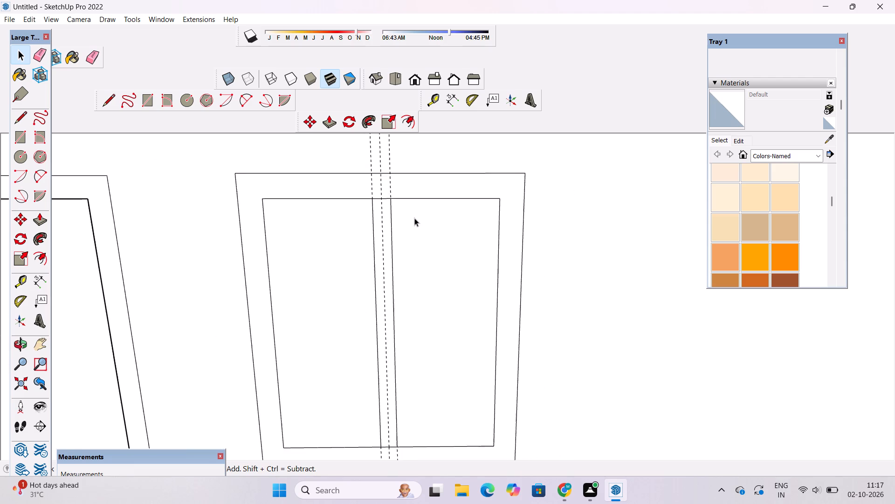
scroll(414, 218, down, 6)
scroll(373, 226, up, 1)
key(e)
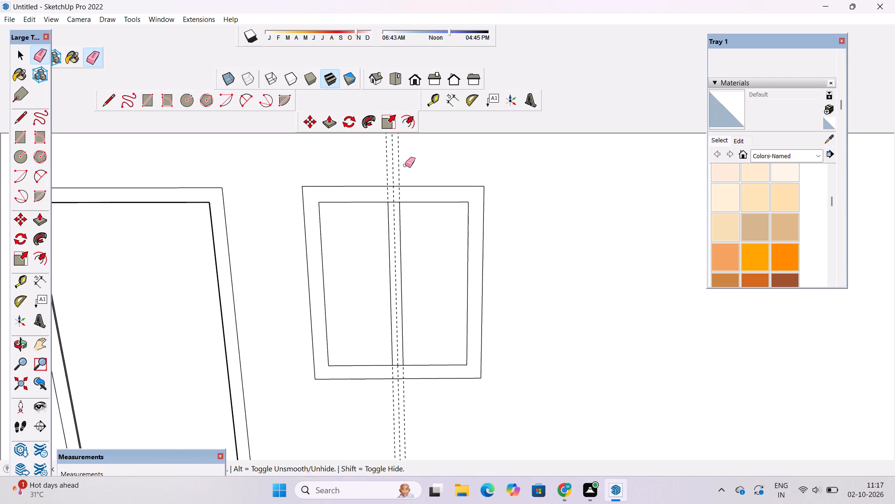
drag(406, 167, 383, 188)
key(ctrl+z)
drag(404, 161, 389, 171)
drag(378, 180, 372, 184)
drag(388, 165, 386, 172)
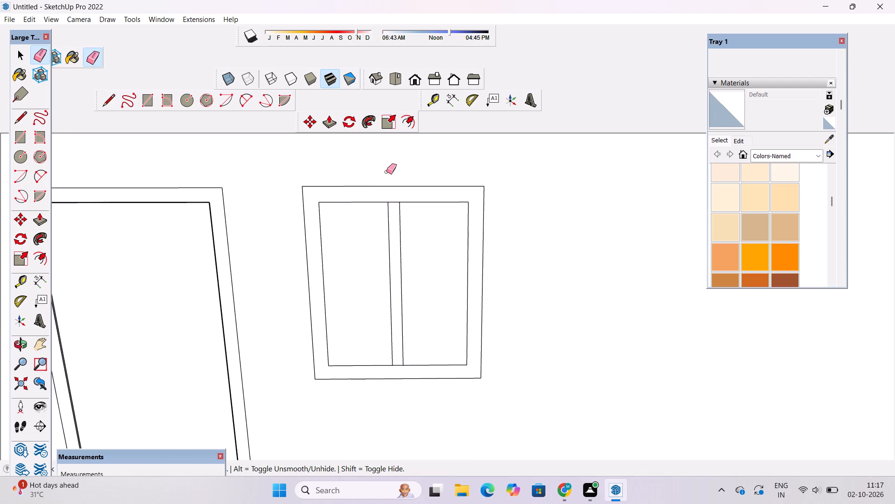
key(space)
Recess both panes of the newly divided upper-storey window by 1", matching the second pane to the first.
text(o)
scroll(386, 176, down, 12)
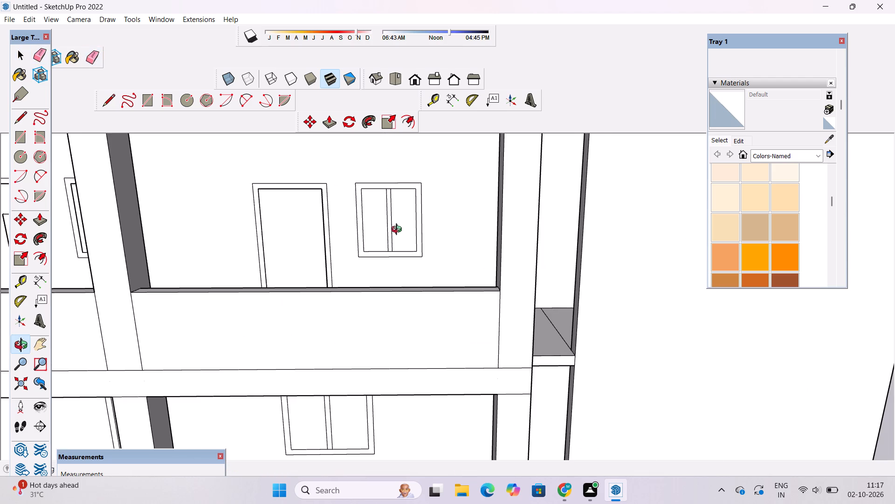
drag(401, 241, 401, 222)
scroll(397, 215, up, 4)
shift+drag(396, 216, 433, 234)
scroll(418, 242, down, 4)
scroll(418, 242, up, 2)
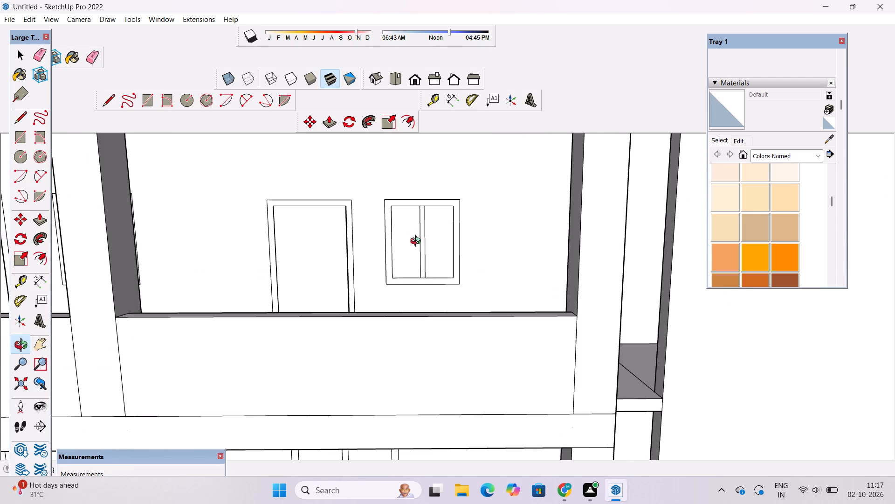
shift+drag(418, 241, 411, 252)
shift+drag(410, 253, 325, 256)
shift+scroll(345, 256, up, 4)
shift+drag(345, 256, 344, 241)
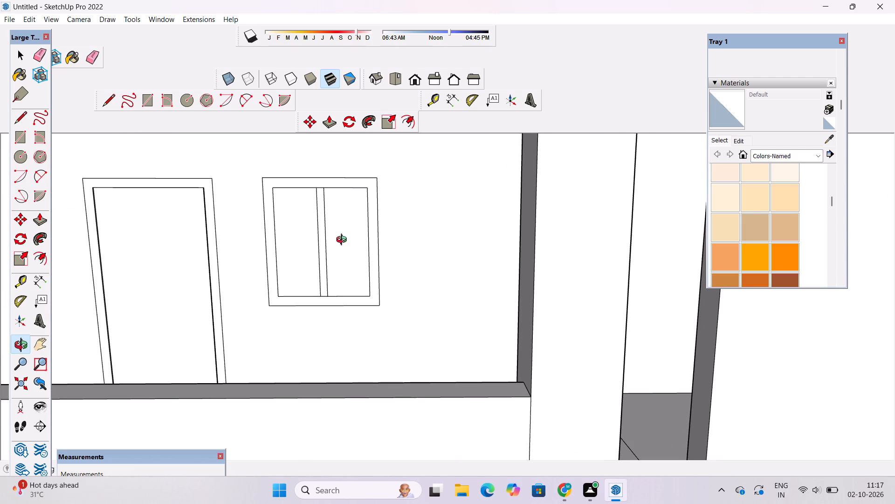
key(p)
click(350, 248)
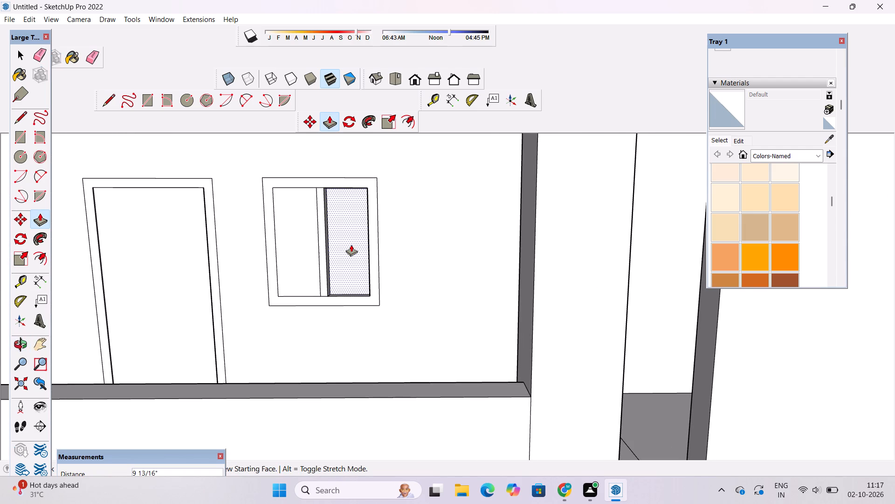
text(1")
key(Return)
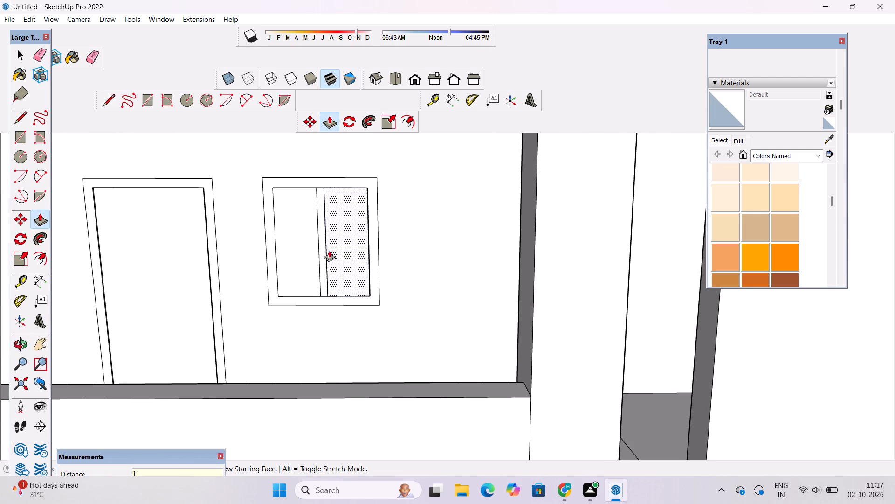
click(307, 238)
click(350, 245)
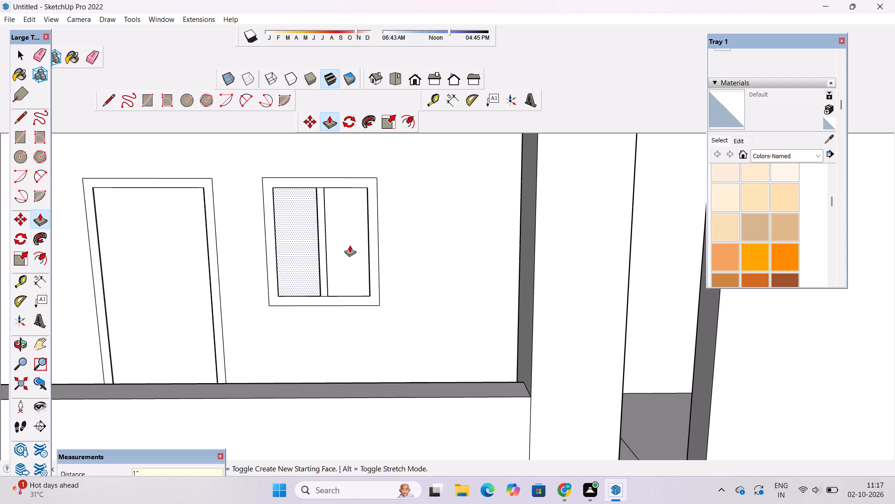
Examine the two-pane window on the ground storey, below the upper-storey window just recessed.
key(o)
scroll(348, 240, down, 11)
drag(347, 250, 348, 262)
click(338, 290)
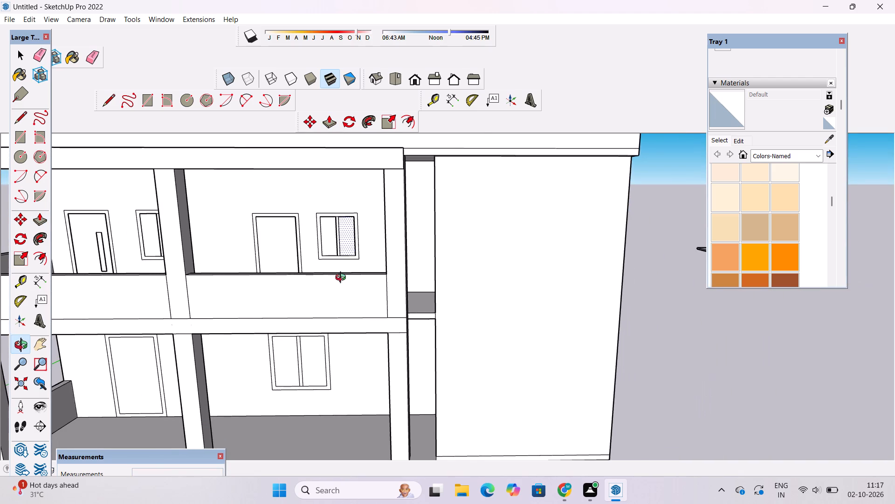
scroll(343, 279, down, 3)
scroll(336, 351, up, 7)
shift+drag(263, 350, 304, 352)
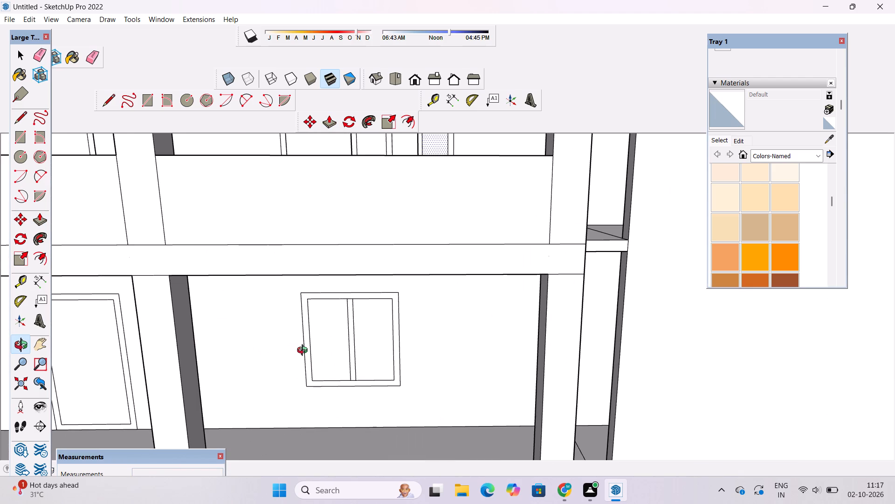
scroll(304, 351, up, 2)
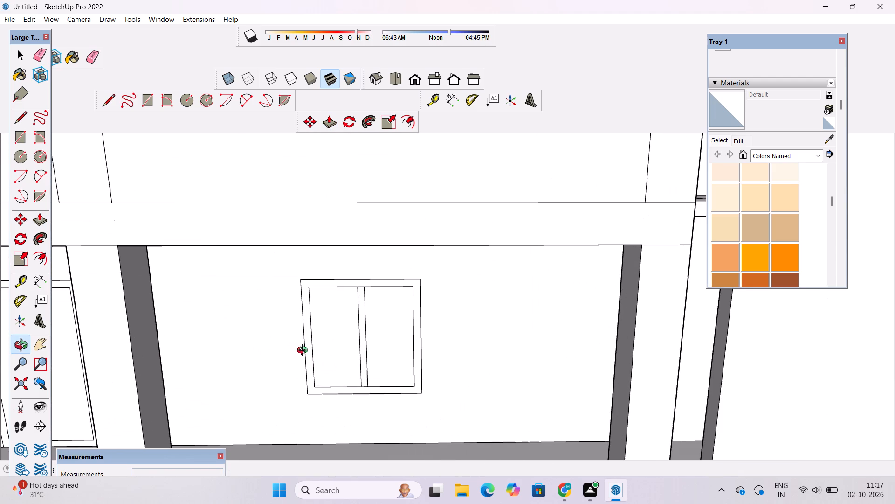
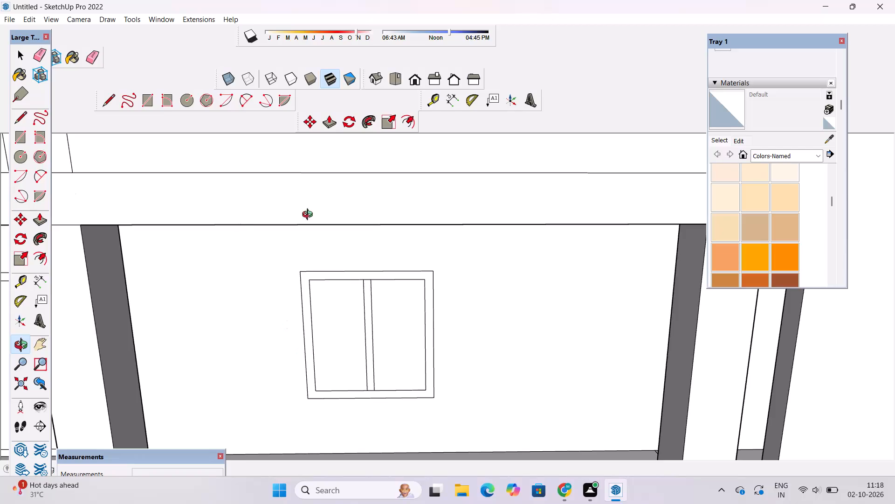
Recess the inner panel of the ground-storey door by 1" with Push/Pull, leaving its frame flush with the wall.
scroll(345, 308, down, 7)
drag(470, 410, 418, 375)
scroll(372, 370, up, 3)
shift+drag(376, 370, 448, 387)
scroll(448, 387, down, 5)
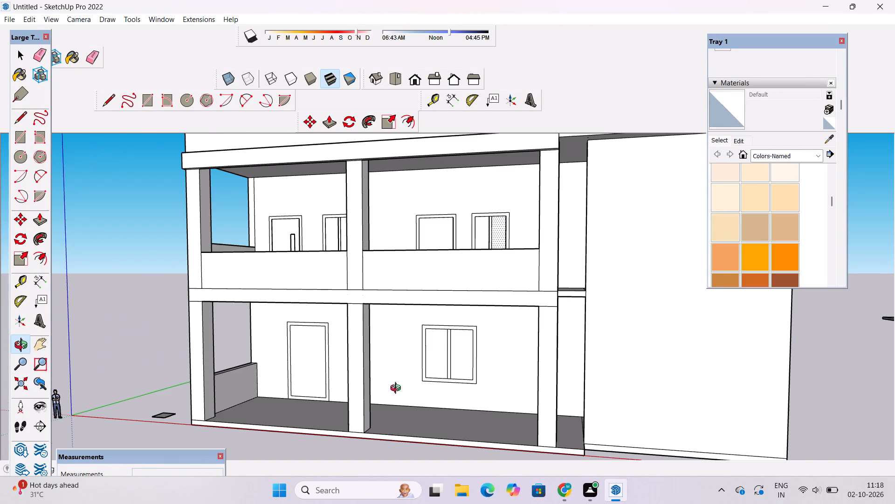
drag(315, 390, 358, 392)
scroll(276, 360, up, 4)
shift+drag(278, 364, 278, 371)
shift+scroll(284, 376, up, 2)
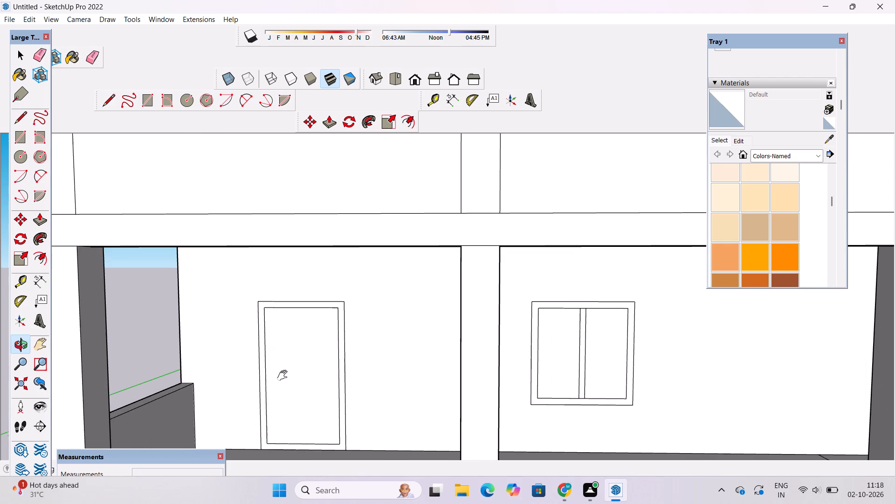
shift+scroll(284, 376, up, 1)
shift+click(289, 376)
key(space)
text(p)
click(305, 371)
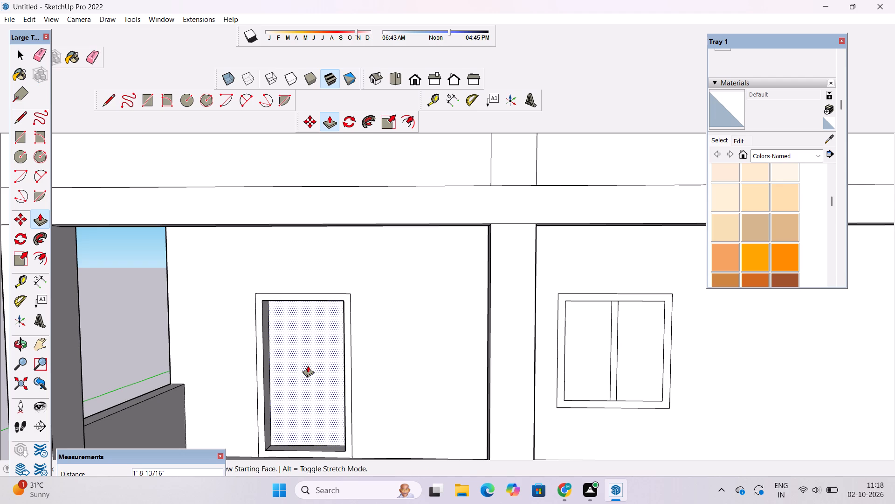
key(1)
key(shift+quotedbl)
key(Return)
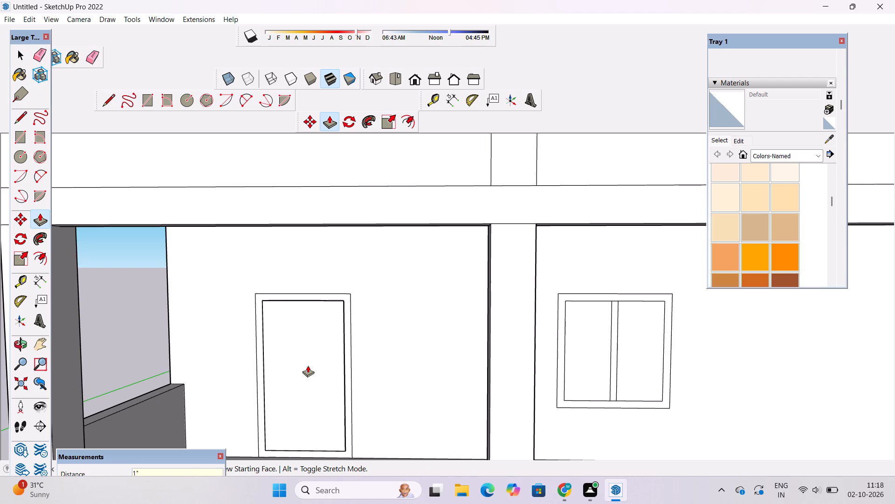
Recess both panes of the ground-storey two-pane window by 1", leaving the frame and centre mullion flush.
scroll(298, 365, down, 7)
scroll(428, 350, up, 3)
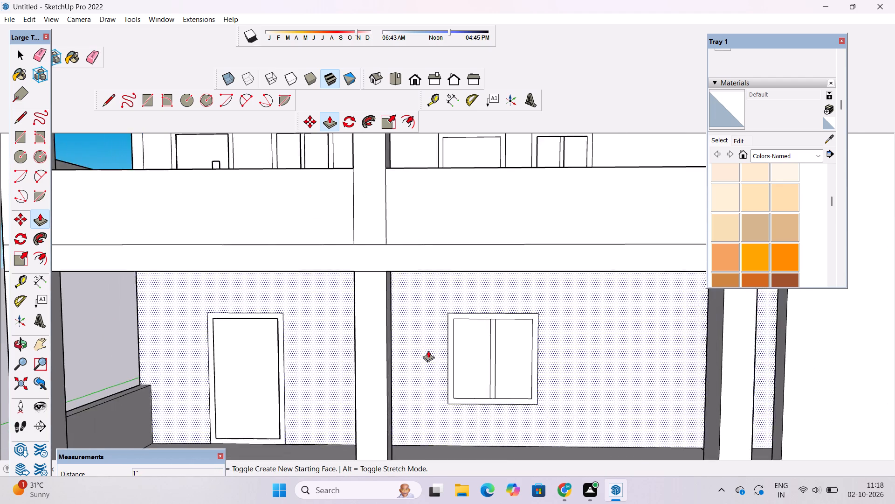
scroll(428, 350, up, 5)
click(458, 365)
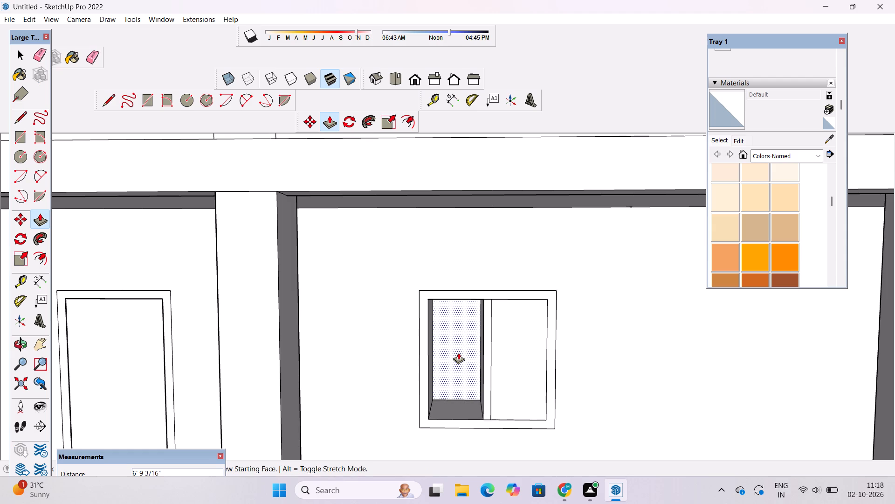
text(1")
key(Return)
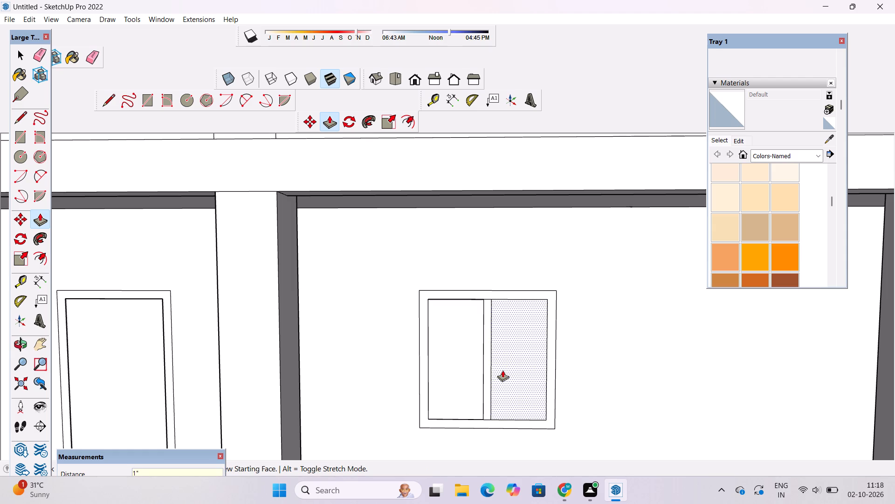
click(503, 369)
text(1")
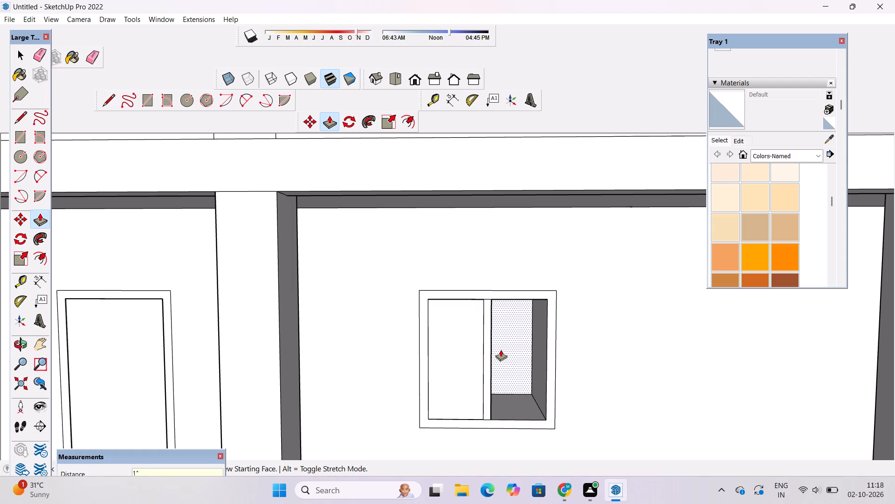
key(Return)
Examine the ground-storey facade around the recessed door and window from an angle and from the front.
key(o)
scroll(501, 350, down, 5)
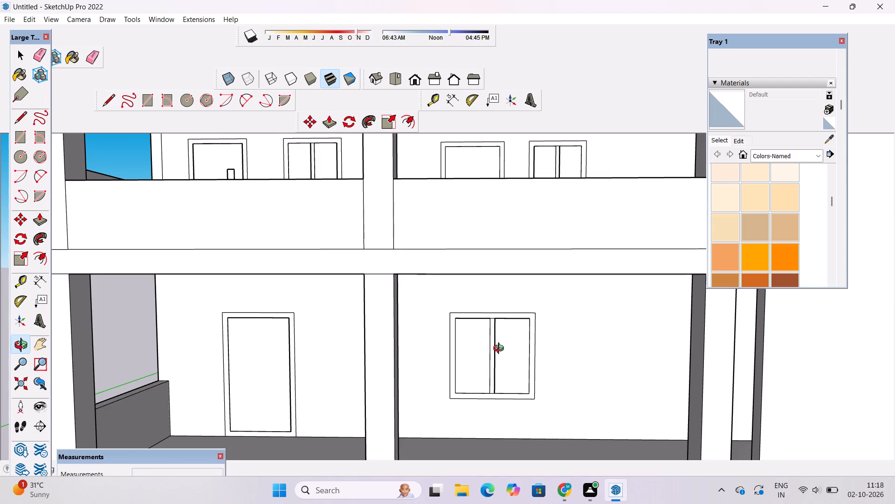
scroll(496, 343, down, 4)
drag(609, 388, 507, 406)
scroll(481, 383, up, 3)
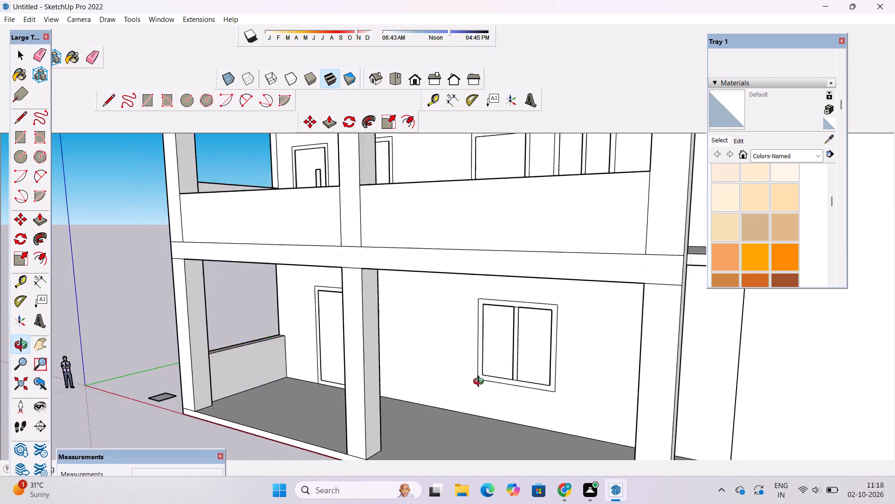
scroll(481, 383, up, 2)
scroll(481, 383, down, 5)
scroll(481, 383, up, 2)
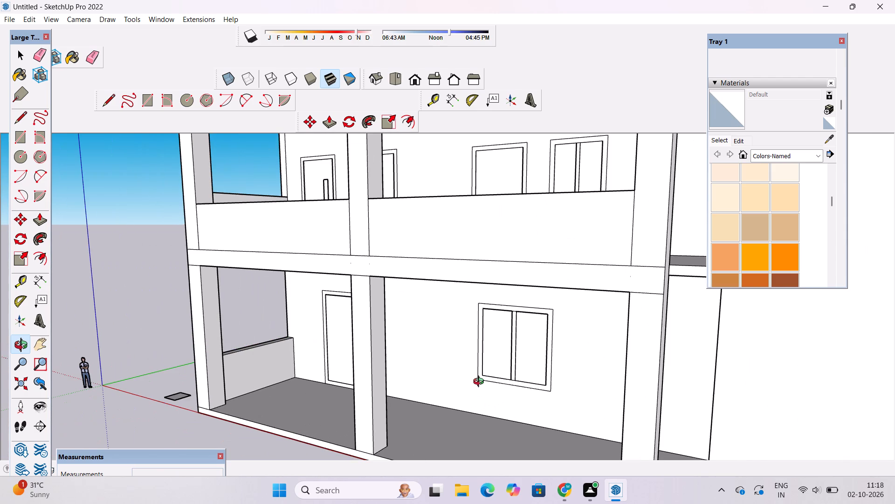
scroll(481, 383, up, 1)
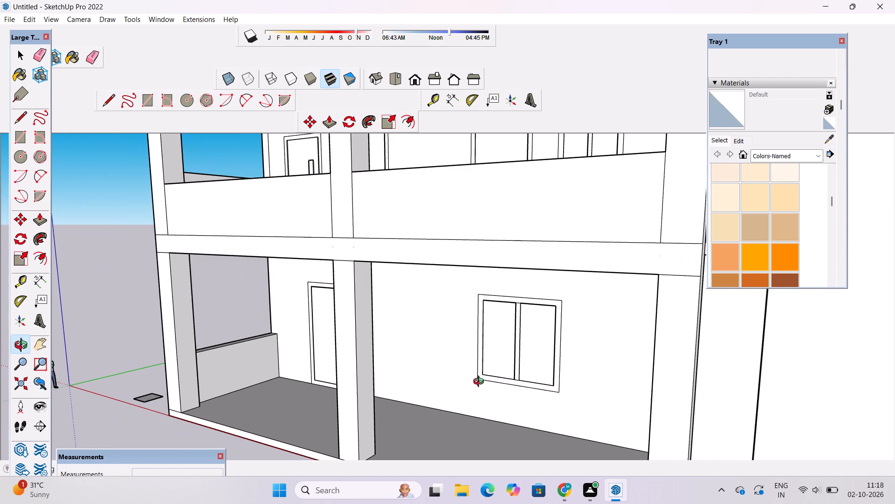
scroll(447, 375, down, 6)
drag(420, 414, 534, 410)
scroll(493, 384, up, 6)
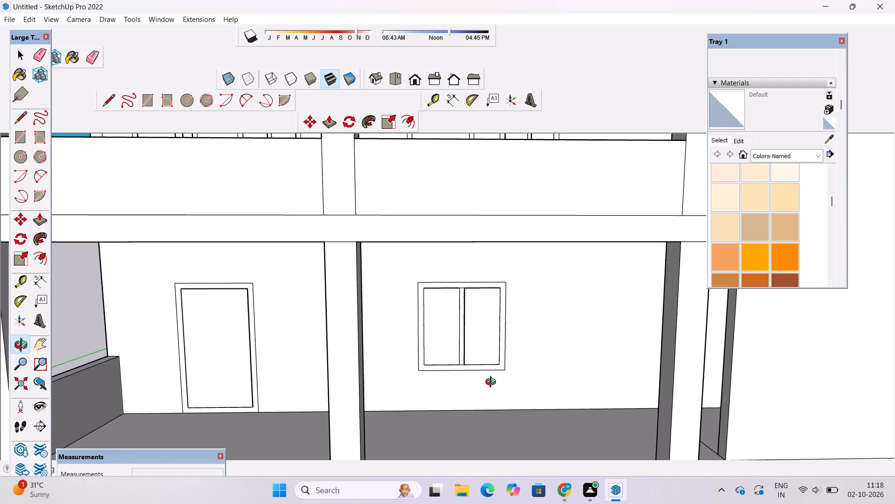
Erase the stray line on the ground-storey floor slab between the end column and the adjoining block's wall.
shift+drag(491, 386, 437, 364)
scroll(437, 364, down, 4)
drag(437, 376, 437, 381)
scroll(437, 381, down, 4)
shift+drag(475, 349, 496, 402)
scroll(508, 396, up, 3)
shift+drag(523, 392, 416, 323)
scroll(427, 396, up, 9)
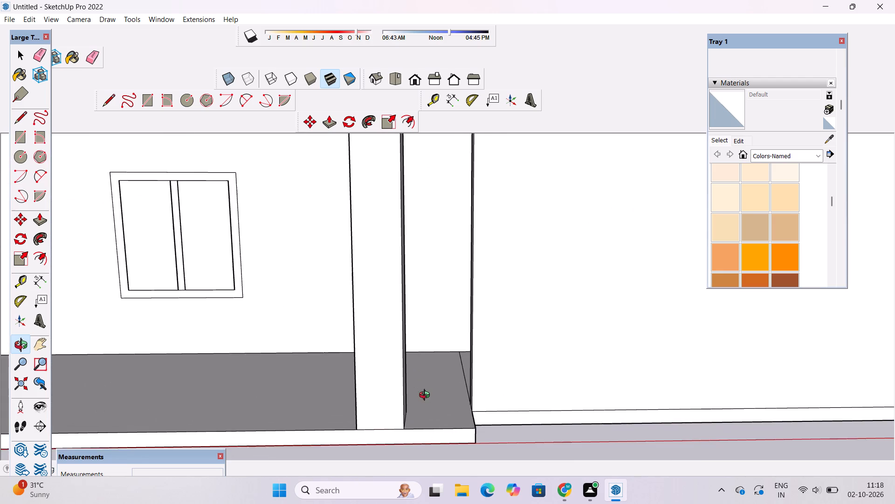
shift+drag(441, 389, 404, 400)
scroll(402, 400, up, 3)
drag(403, 400, 422, 410)
scroll(442, 389, up, 3)
key(e)
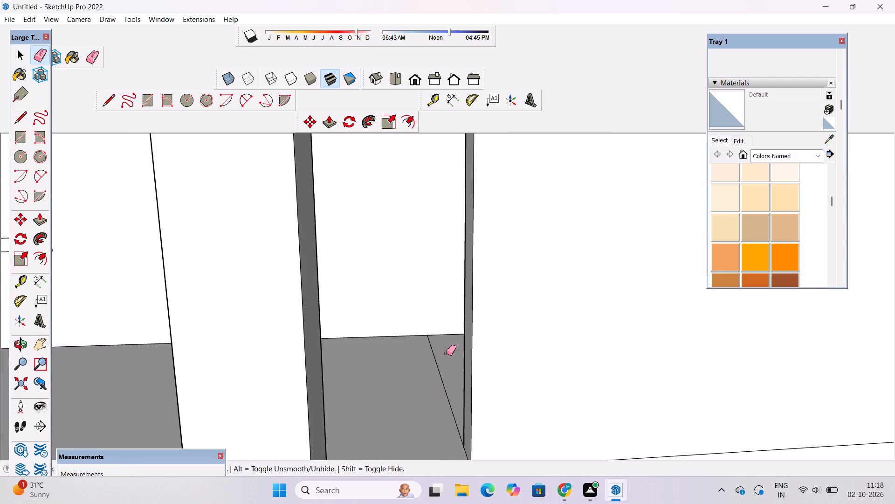
drag(446, 353, 433, 394)
scroll(431, 409, down, 1)
drag(442, 362, 441, 385)
scroll(439, 397, down, 4)
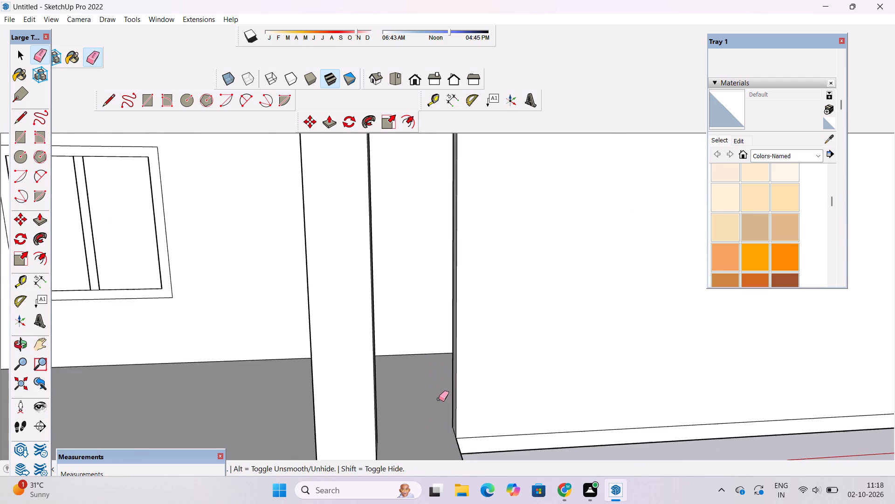
Examine the upper-storey floor slab in the gap between the end column and the adjoining block.
scroll(439, 399, down, 14)
scroll(417, 284, up, 6)
scroll(444, 300, up, 16)
drag(504, 286, 477, 341)
scroll(393, 337, down, 5)
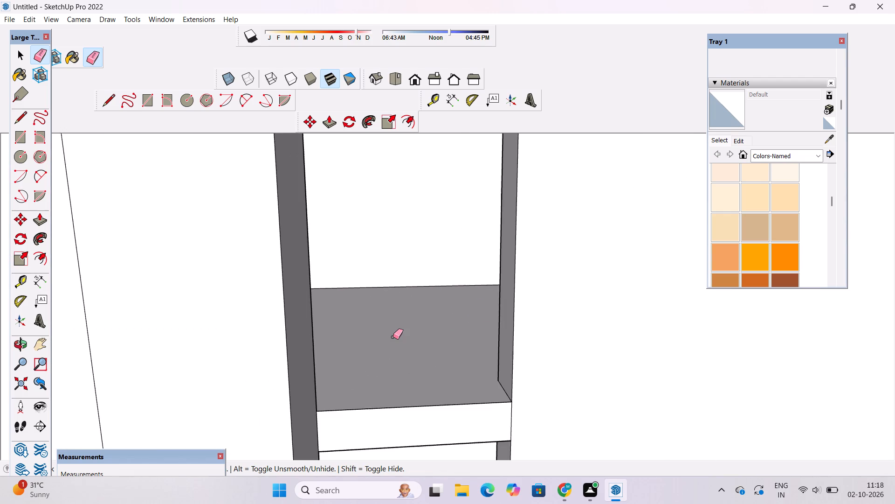
scroll(397, 340, down, 4)
scroll(405, 364, up, 4)
scroll(406, 364, down, 1)
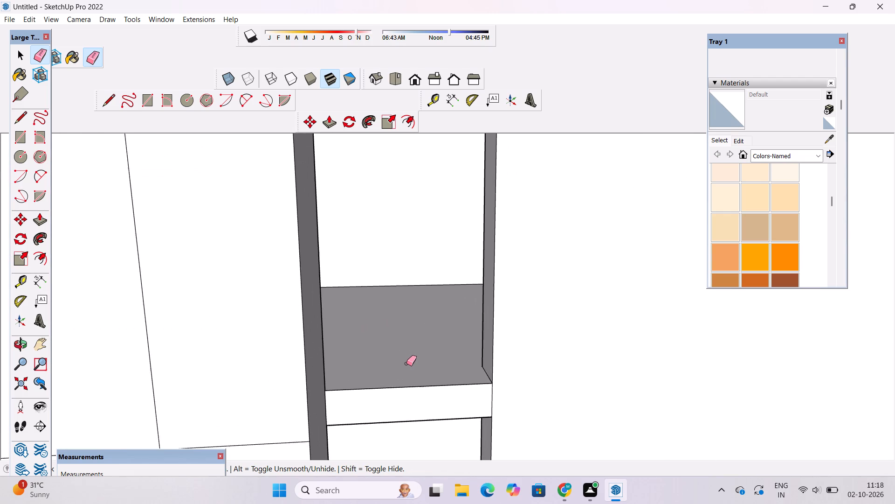
scroll(406, 364, down, 2)
key(o)
scroll(408, 301, down, 11)
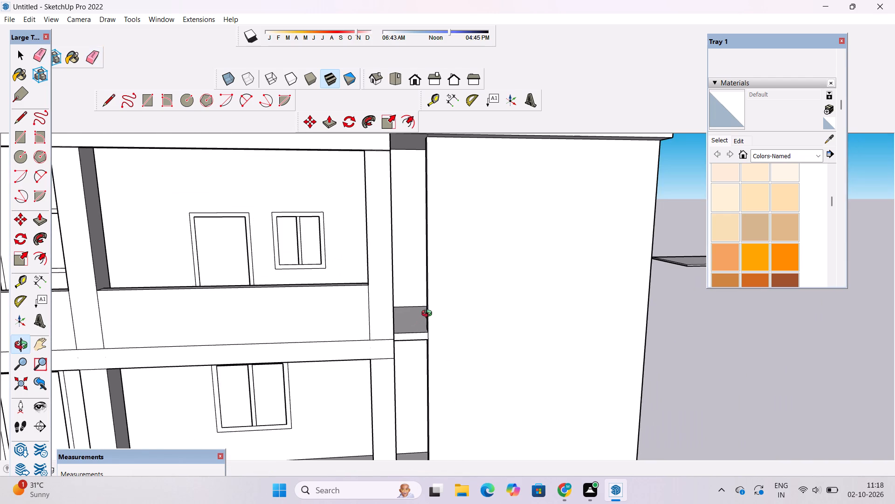
Examine the far end of the upper-storey balcony from inside, around the narrow open gap beside the end column.
drag(427, 314, 593, 361)
scroll(355, 348, up, 9)
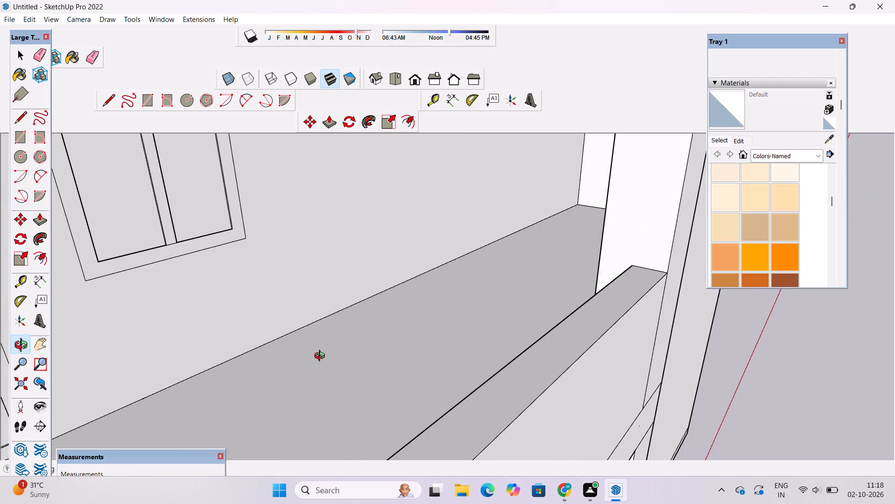
drag(322, 357, 421, 363)
scroll(565, 300, up, 2)
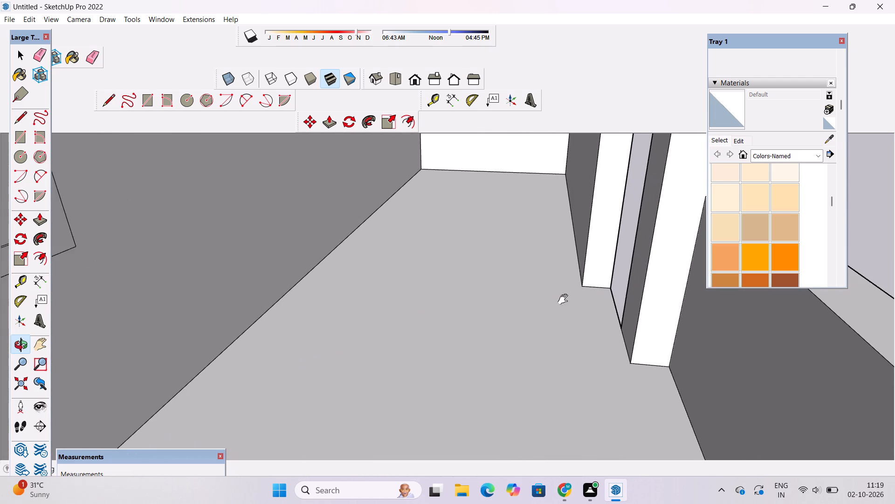
shift+drag(565, 300, 463, 340)
drag(482, 355, 574, 382)
scroll(520, 315, up, 4)
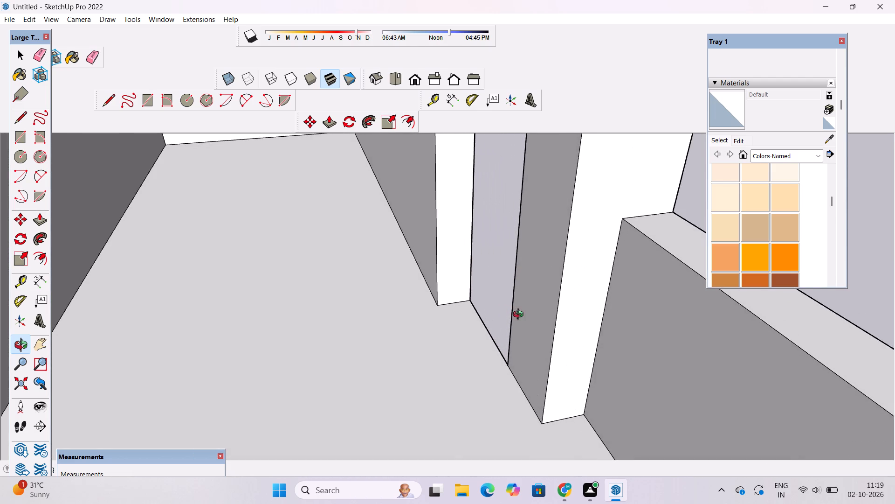
shift+drag(511, 320, 484, 337)
scroll(483, 338, down, 4)
shift+drag(483, 338, 489, 401)
scroll(482, 369, down, 4)
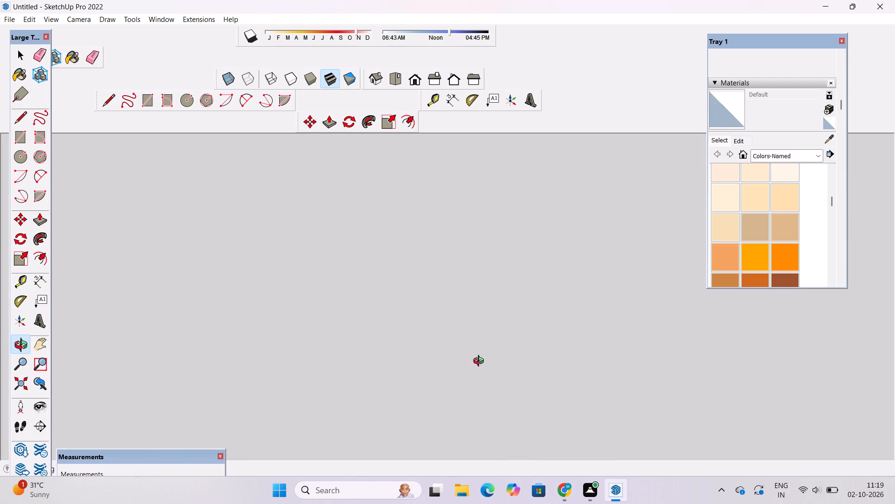
scroll(481, 362, up, 20)
scroll(481, 362, up, 16)
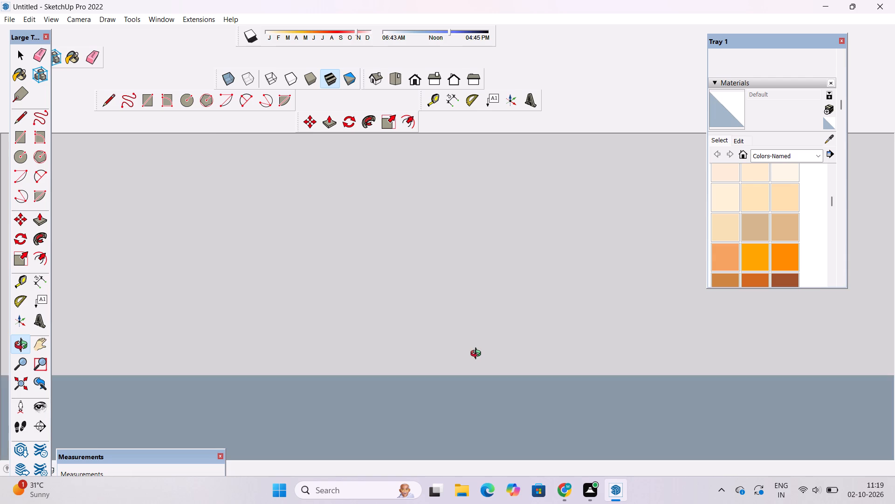
scroll(478, 355, up, 10)
scroll(478, 355, up, 20)
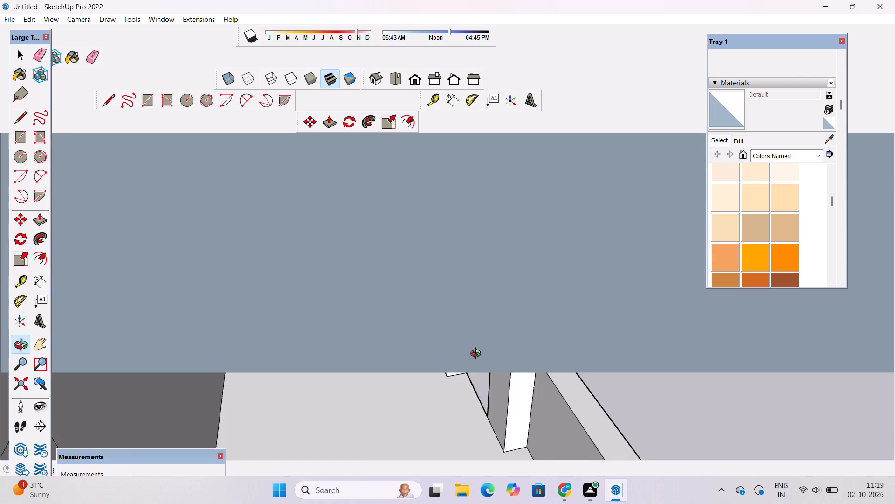
scroll(478, 355, up, 6)
scroll(478, 355, down, 5)
drag(483, 406, 483, 331)
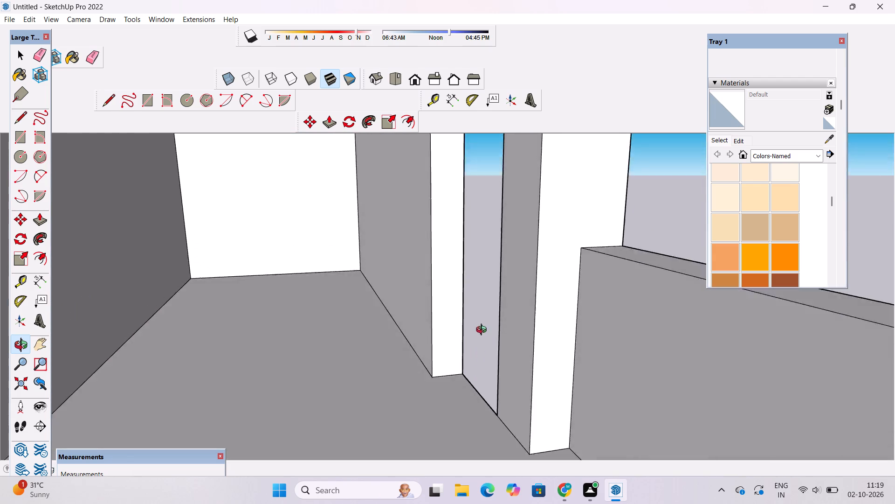
drag(483, 331, 485, 316)
shift+drag(468, 338, 473, 426)
drag(472, 427, 471, 405)
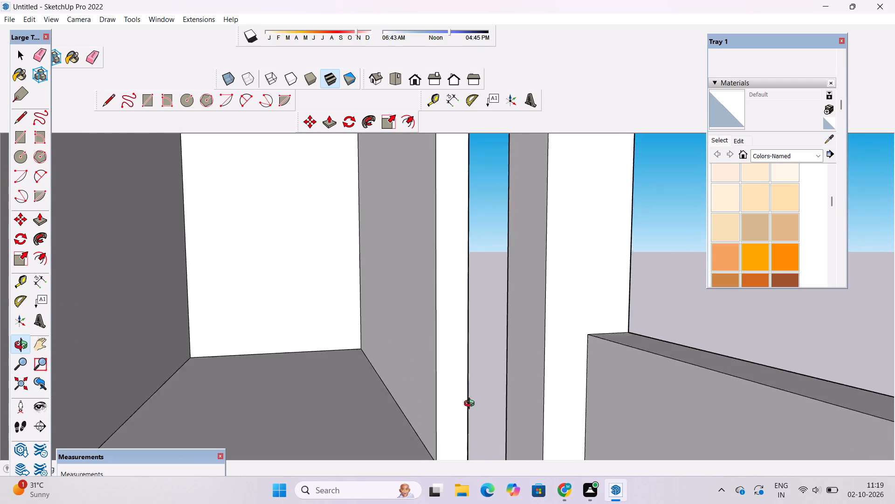
drag(471, 405, 471, 366)
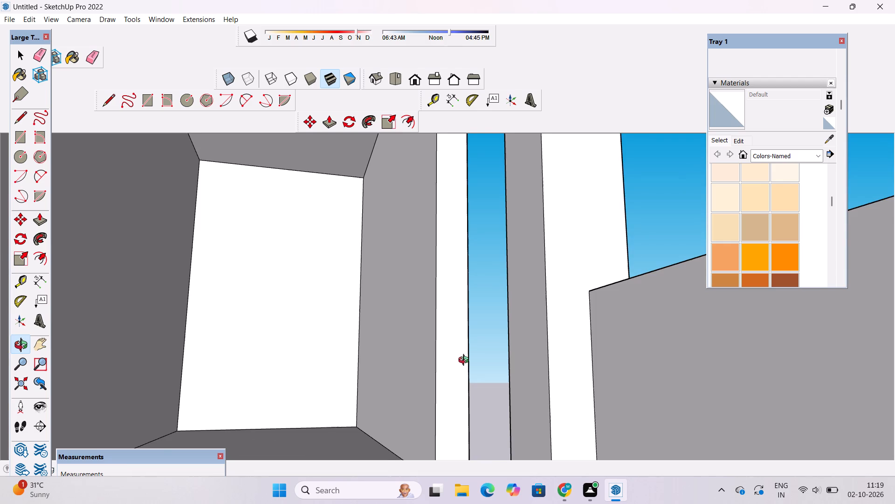
scroll(466, 361, down, 3)
shift+scroll(464, 358, down, 5)
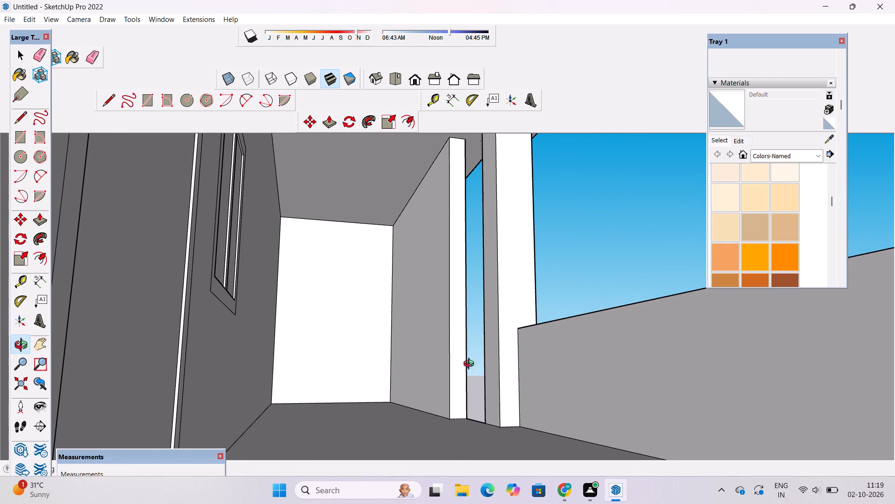
drag(472, 373, 481, 421)
drag(482, 423, 454, 398)
scroll(453, 395, down, 5)
shift+drag(504, 385, 347, 370)
scroll(341, 372, down, 4)
shift+drag(509, 425, 423, 314)
scroll(447, 345, up, 3)
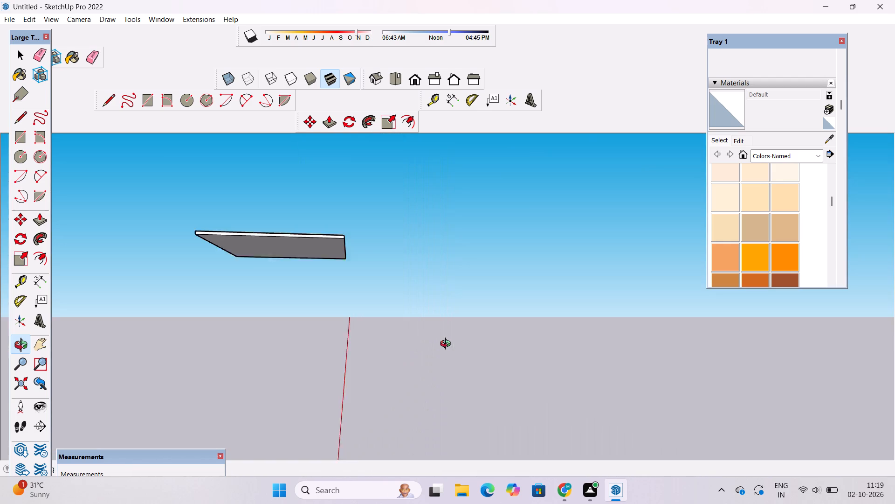
scroll(447, 345, up, 1)
scroll(454, 354, down, 6)
Draw two connected lines on the upper balcony floor, outlining a narrow strip across the open gap between the wall end and end column.
shift+drag(465, 372, 465, 366)
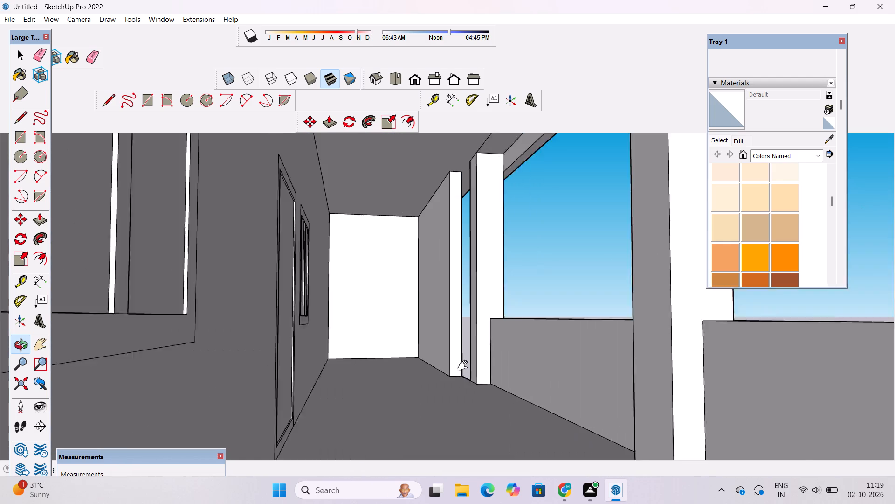
shift+drag(465, 366, 463, 346)
drag(462, 356, 468, 386)
scroll(466, 343, up, 8)
shift+drag(466, 348, 456, 319)
drag(454, 334, 459, 368)
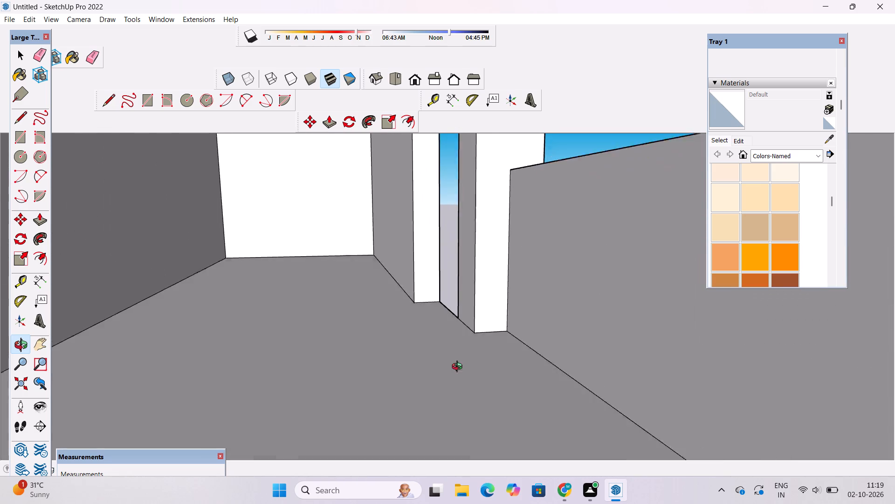
drag(459, 368, 461, 378)
scroll(458, 327, up, 2)
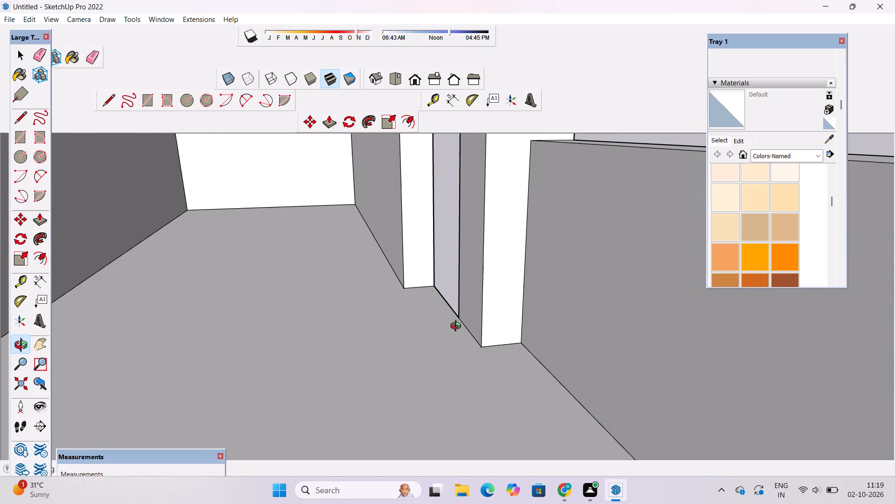
shift+drag(458, 331, 453, 316)
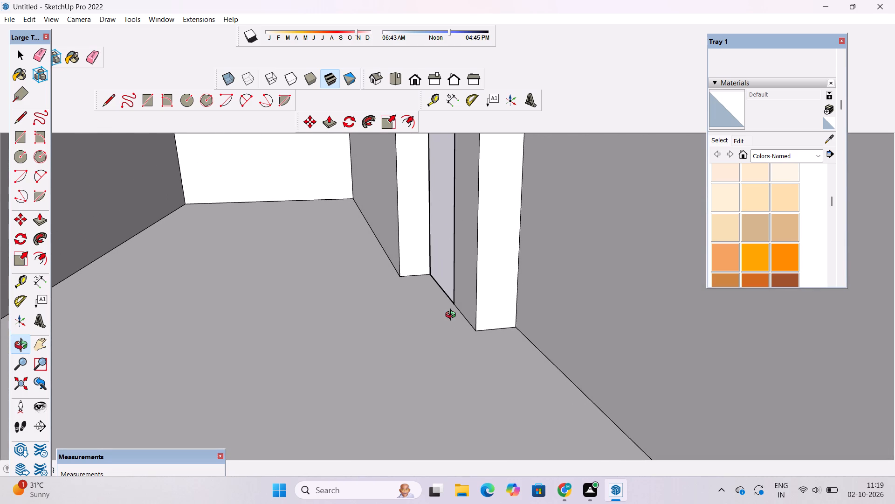
drag(453, 316, 453, 327)
scroll(453, 330, down, 1)
shift+drag(453, 330, 444, 314)
drag(444, 314, 442, 321)
key(l)
scroll(437, 294, up, 2)
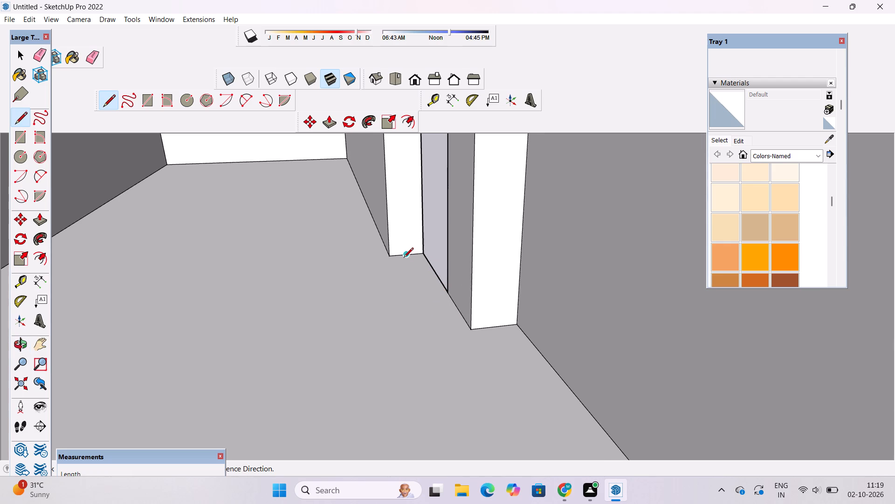
click(405, 255)
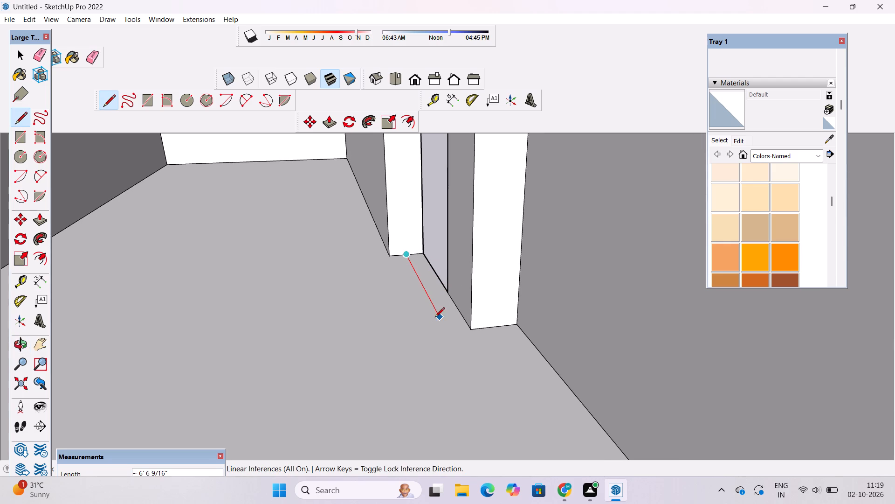
scroll(436, 315, up, 4)
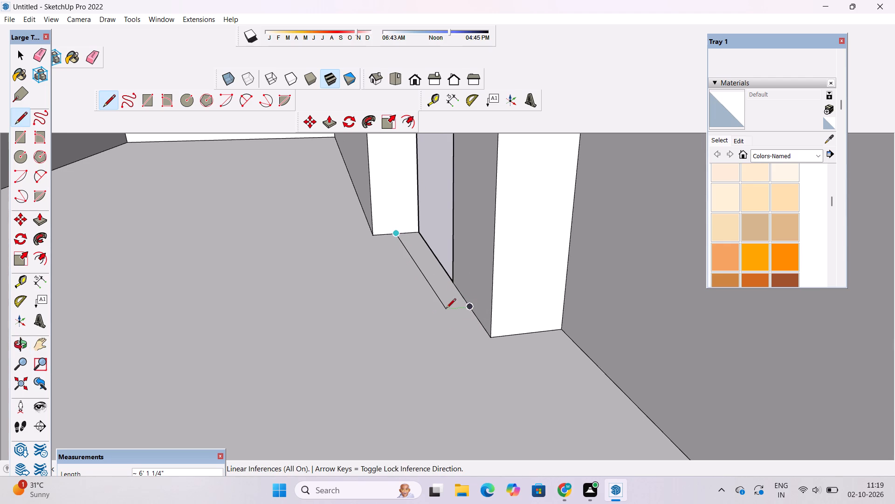
click(435, 311)
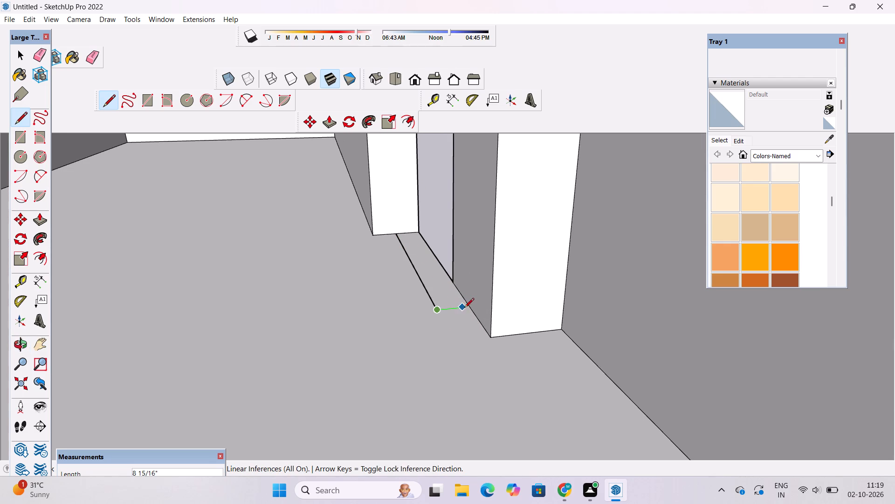
click(470, 308)
key(space)
Push/Pull the narrow floor strip in the gap up to the top height of the adjacent balcony parapet.
text(p)
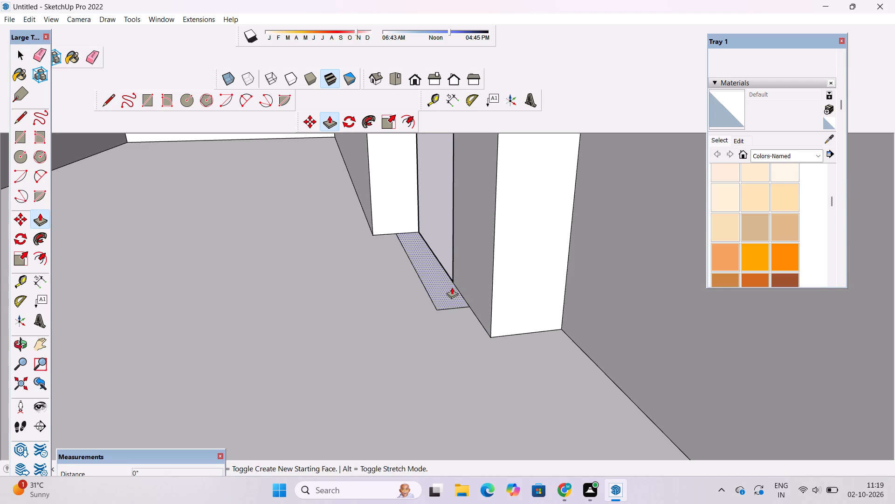
click(440, 291)
scroll(440, 286, down, 6)
scroll(440, 254, up, 1)
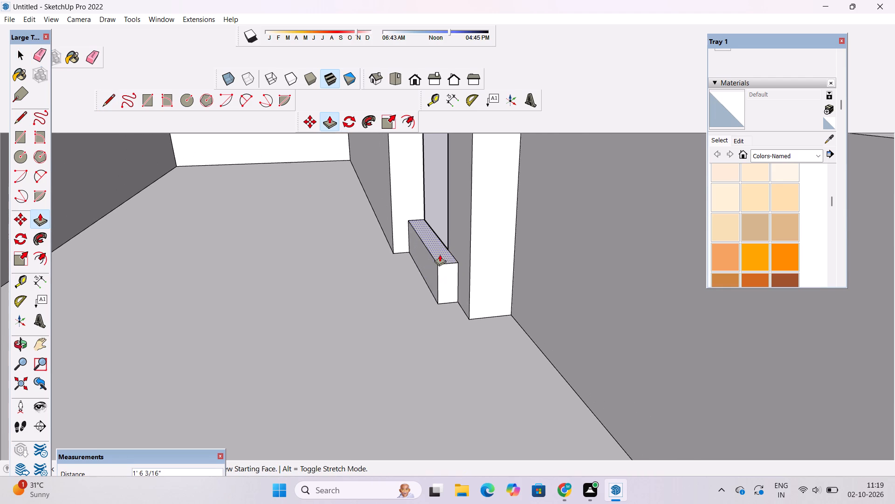
scroll(433, 260, down, 5)
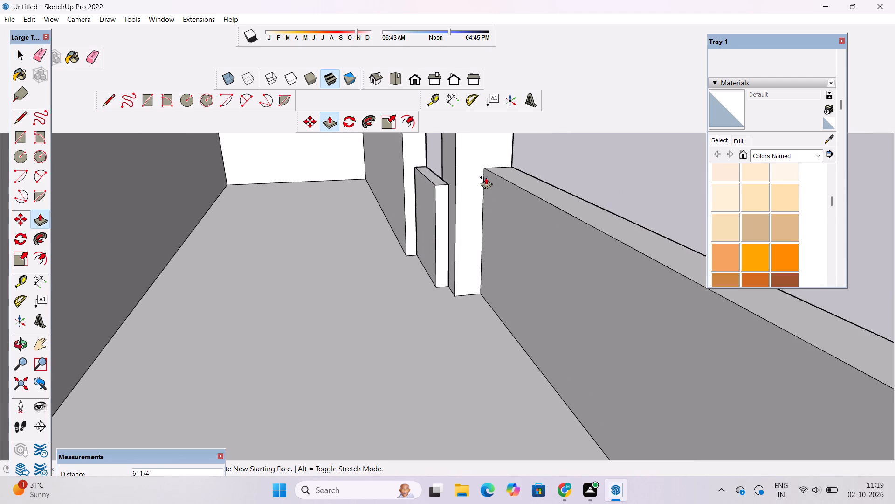
click(485, 168)
scroll(417, 208, down, 3)
Examine the building's exterior from the front and side, around the end column and the adjoining block.
key(o)
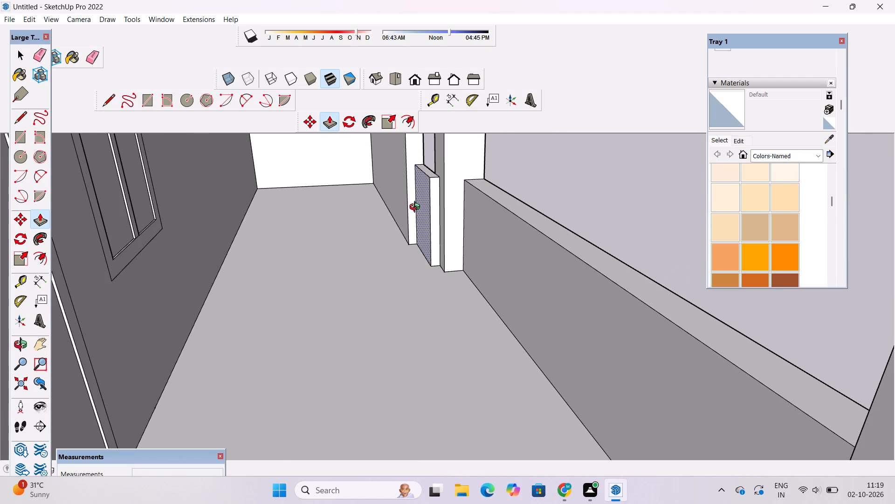
scroll(417, 208, down, 12)
drag(620, 269, 246, 232)
scroll(247, 228, down, 5)
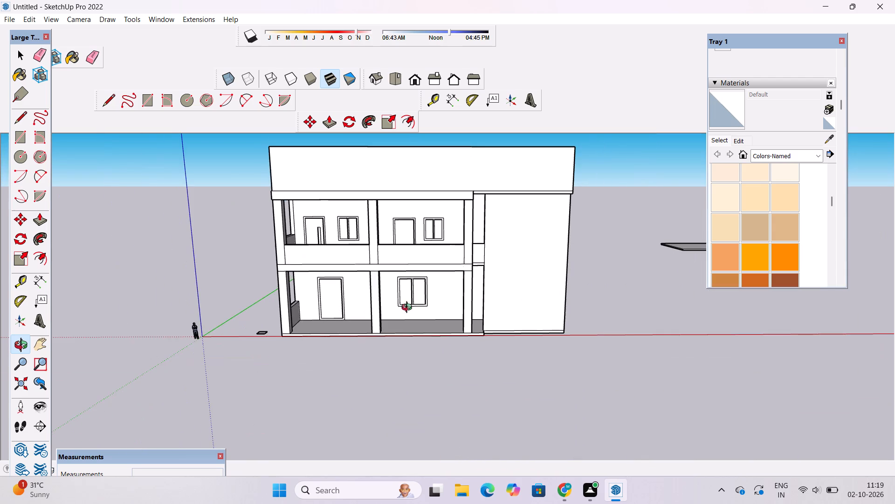
scroll(487, 291, up, 13)
drag(516, 212, 436, 237)
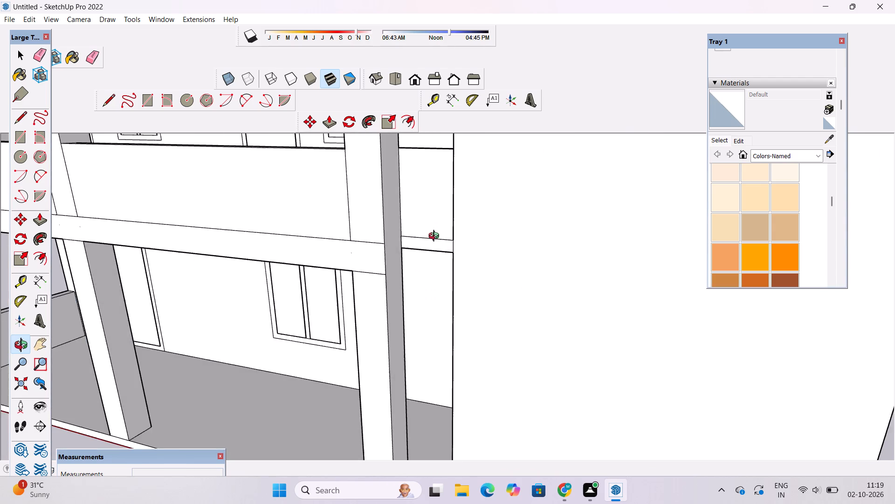
drag(436, 237, 431, 251)
scroll(451, 199, up, 9)
drag(586, 240, 485, 240)
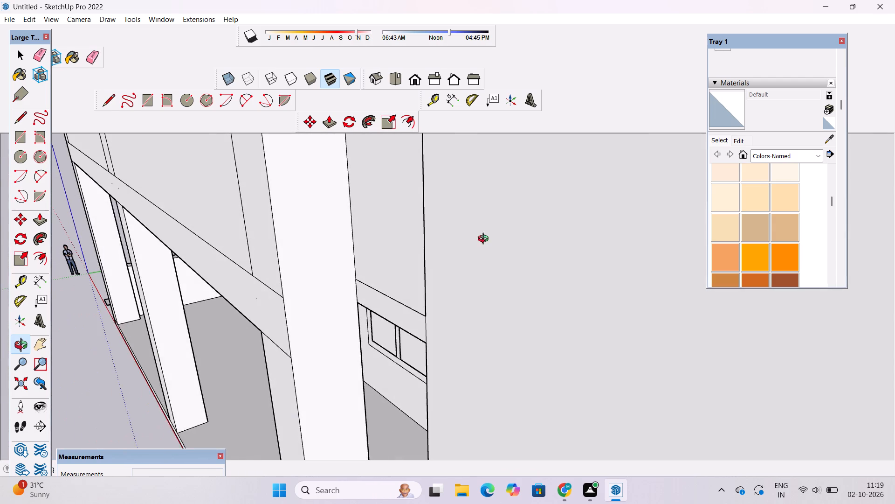
drag(485, 240, 483, 240)
scroll(434, 308, down, 8)
shift+drag(435, 295, 436, 306)
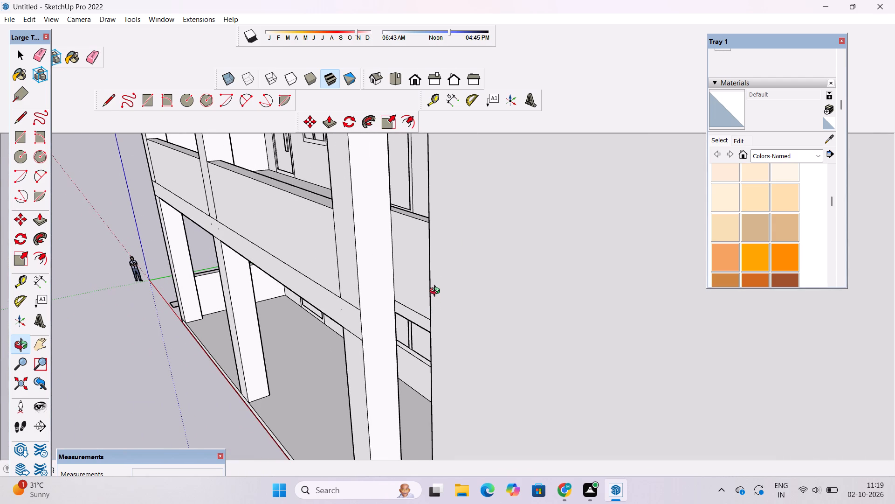
scroll(437, 292, down, 6)
scroll(434, 324, up, 2)
scroll(421, 322, down, 4)
drag(405, 341, 405, 341)
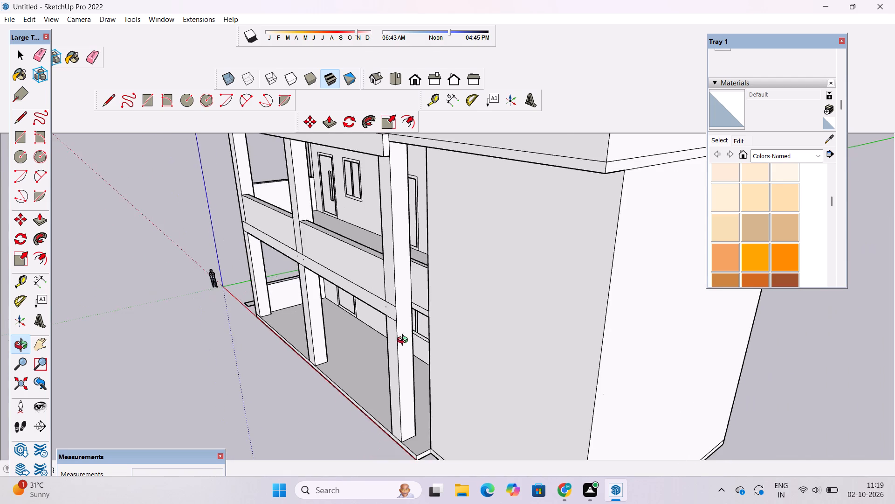
drag(405, 341, 443, 308)
scroll(445, 302, down, 4)
scroll(383, 343, down, 4)
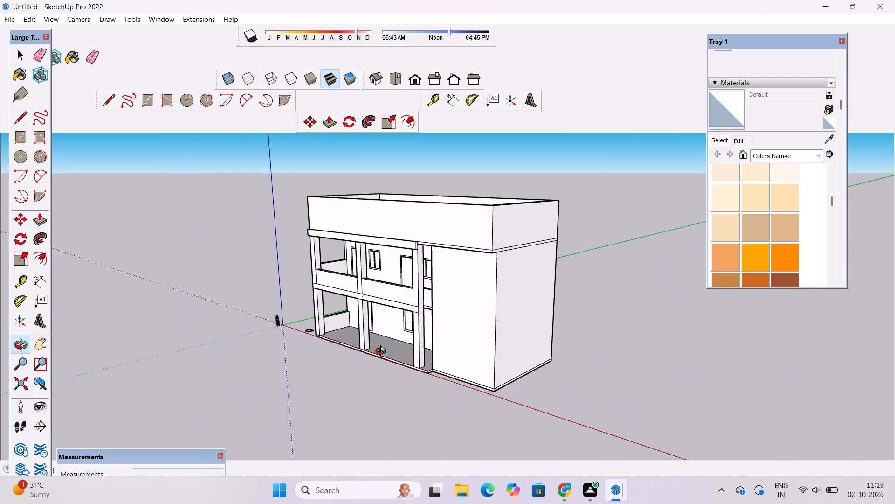
Place a guide across the roof, parallel to the front parapet and 10' in from its outer top edge.
drag(382, 359, 546, 305)
shift+drag(549, 257, 498, 352)
scroll(496, 353, up, 3)
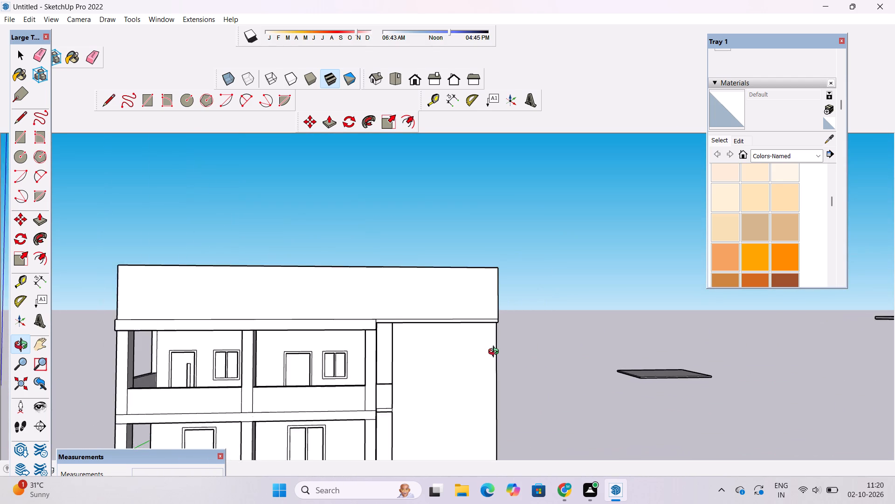
scroll(496, 353, up, 2)
shift+drag(496, 357, 478, 307)
drag(475, 298, 474, 453)
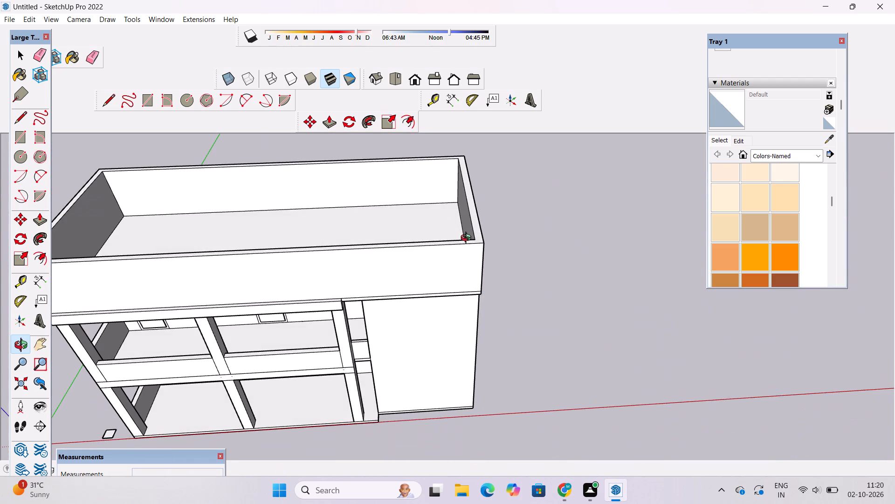
drag(470, 250, 466, 292)
scroll(472, 275, up, 3)
drag(495, 260, 486, 294)
drag(486, 295, 485, 315)
scroll(477, 306, up, 4)
shift+drag(476, 306, 473, 319)
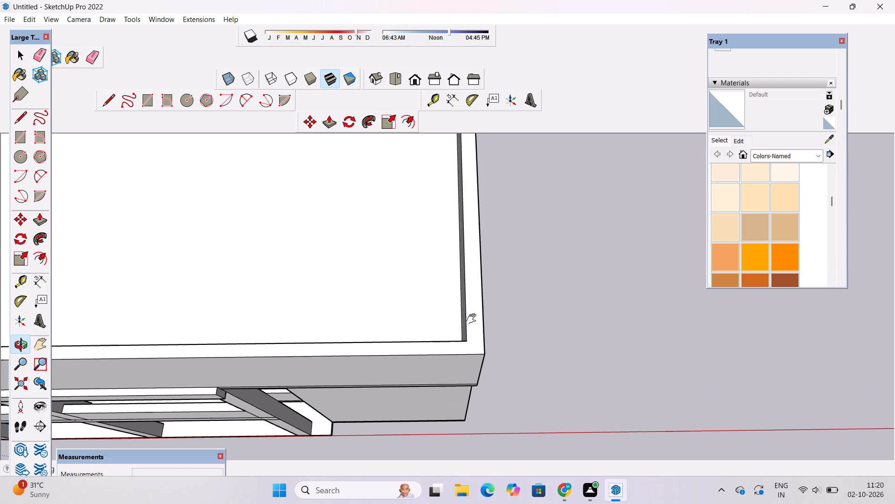
shift+drag(473, 319, 472, 322)
shift+scroll(468, 350, up, 3)
shift+drag(483, 347, 458, 345)
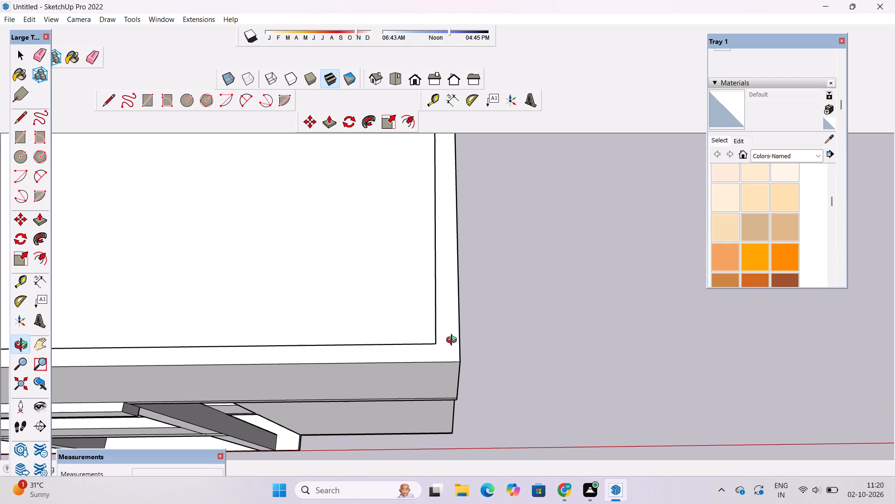
key(t)
scroll(450, 342, down, 1)
click(446, 359)
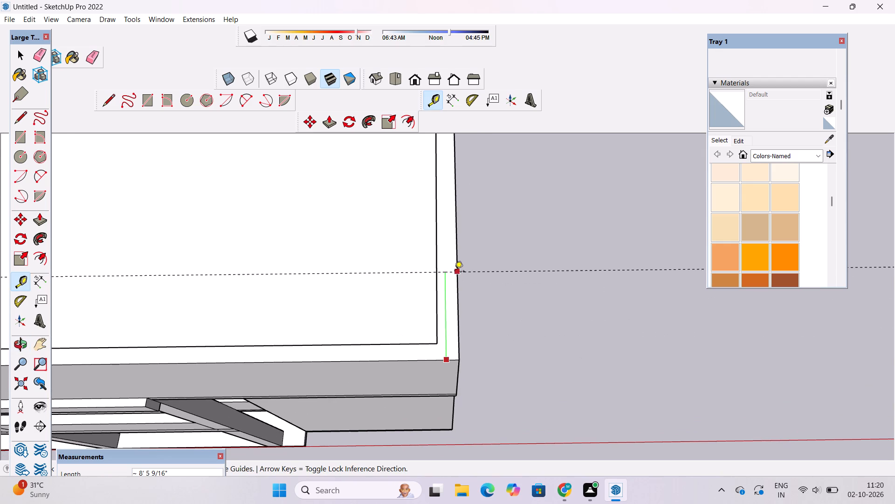
scroll(454, 272, down, 4)
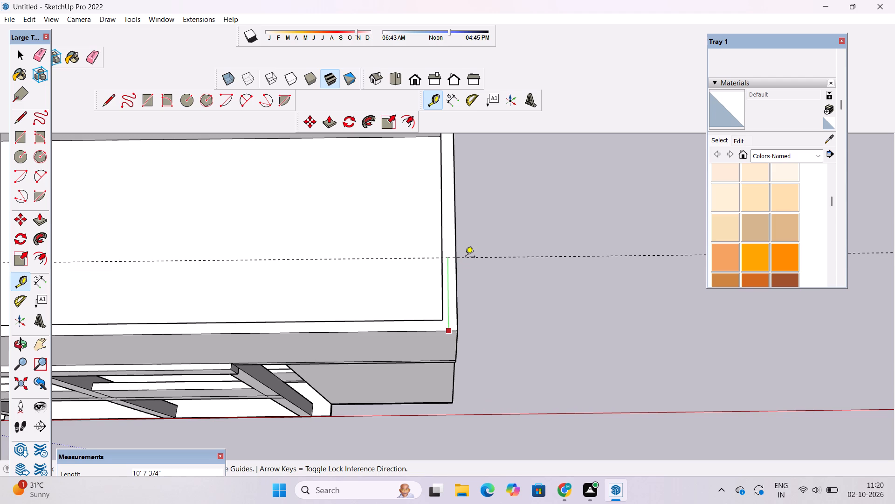
scroll(465, 258, down, 3)
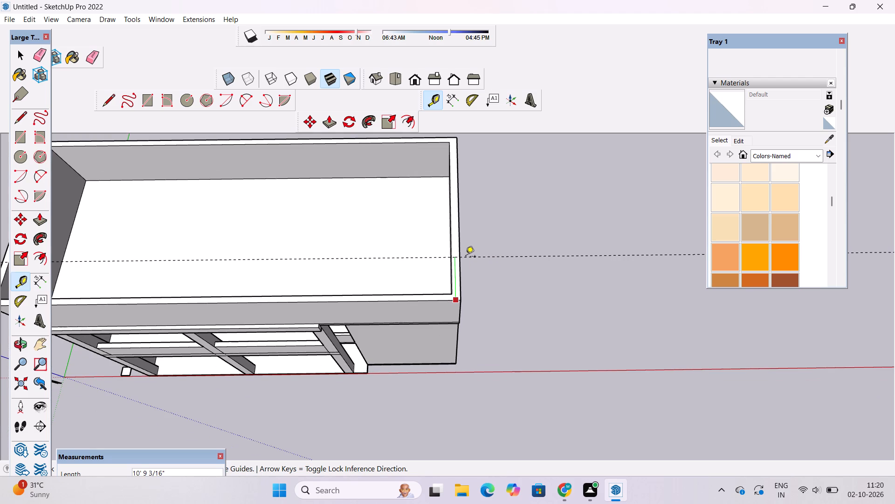
text(10')
key(Return)
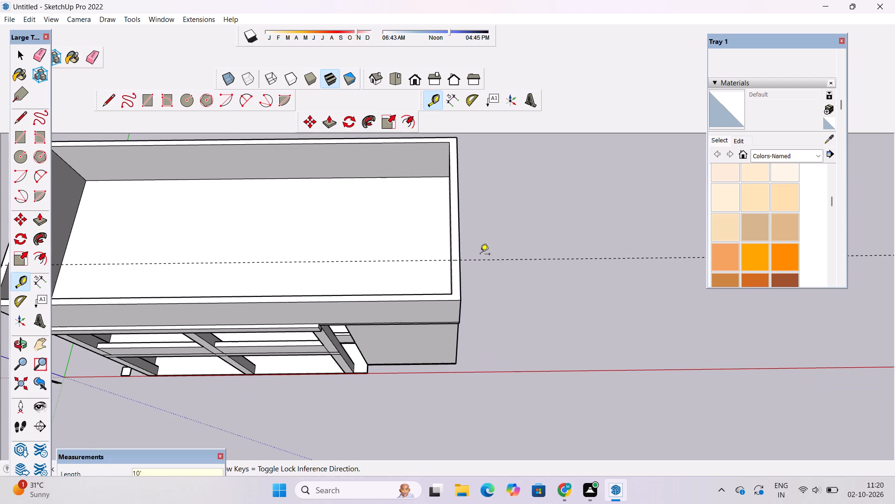
Place a second guide on the roof, 8' in from the outer top edge of the side parapet above the adjoining block.
scroll(472, 254, down, 5)
scroll(453, 294, up, 5)
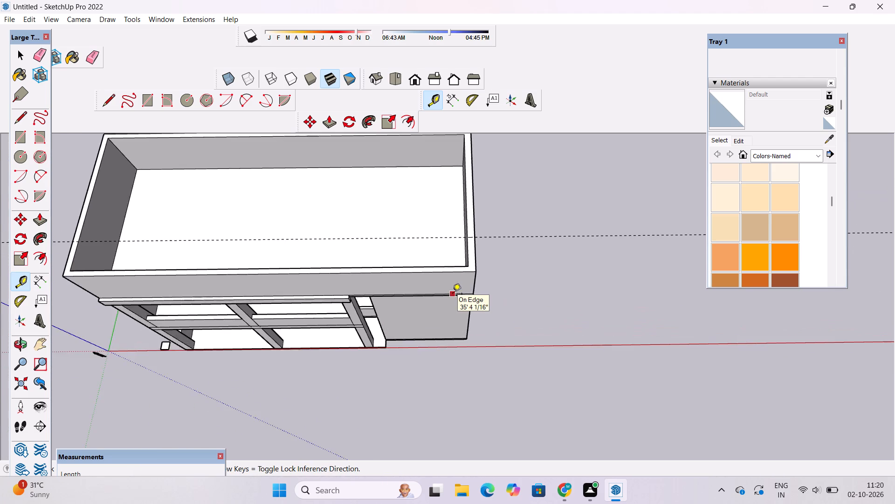
scroll(465, 280, up, 9)
click(487, 234)
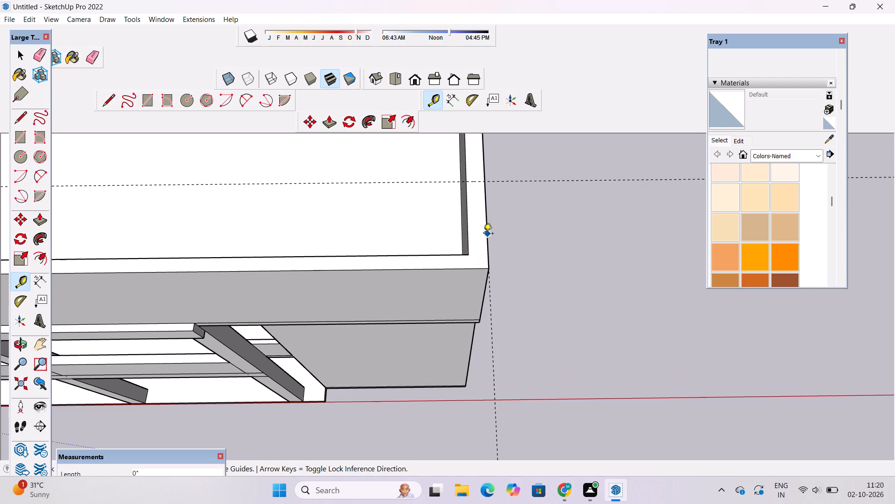
scroll(482, 236, down, 4)
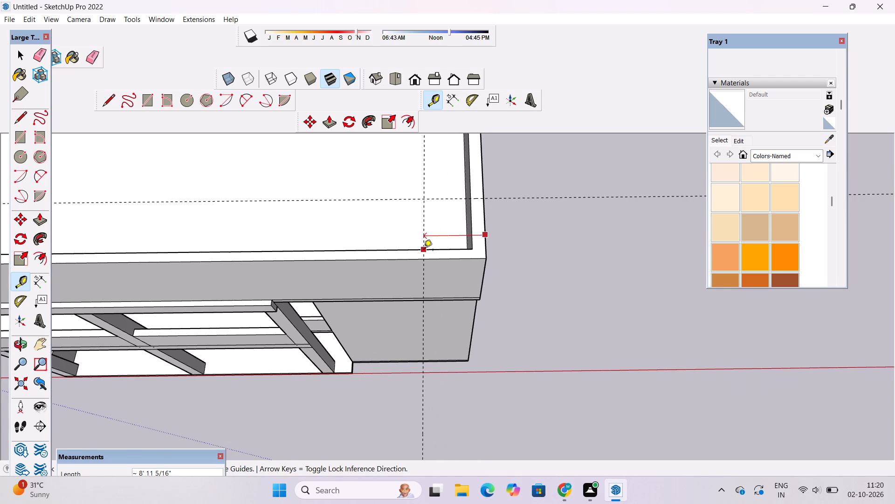
text(8')
key(Return)
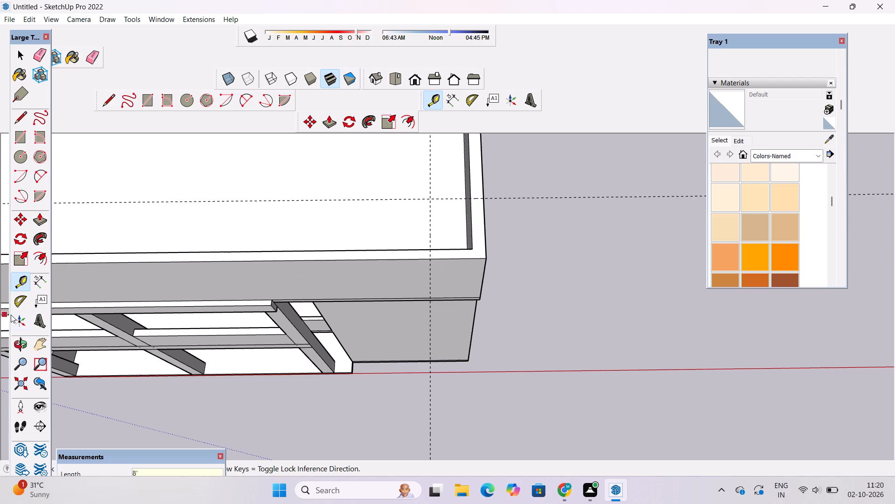
Draw a line across the top of the front parapet along the 8' guide, from its outer edge to its inner edge.
click(106, 103)
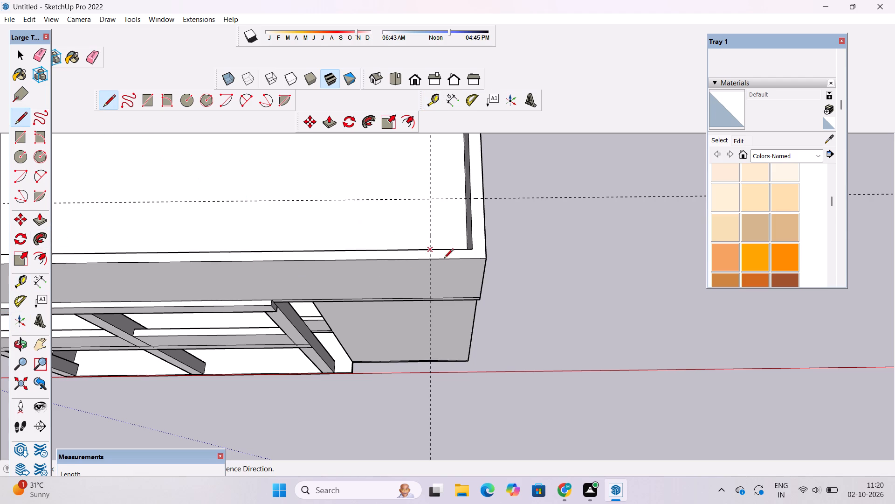
scroll(452, 266, up, 8)
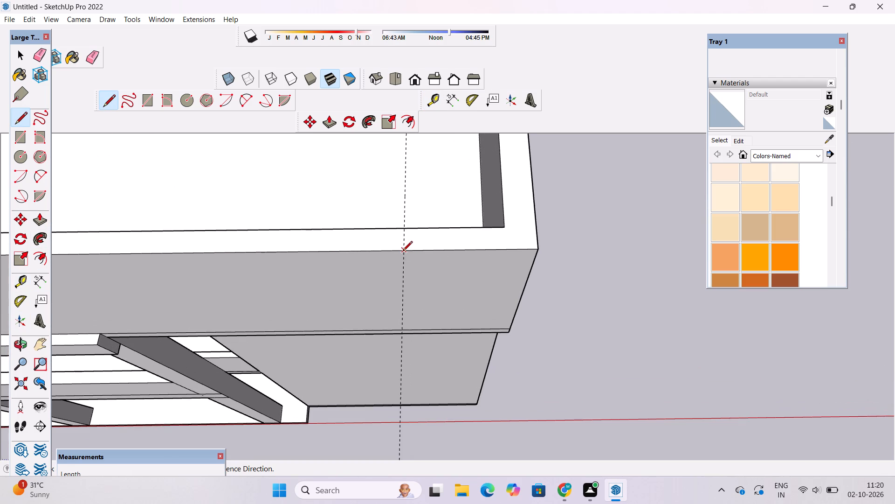
click(403, 252)
click(404, 229)
Draw a line across the top of the side parapet along the 10' guide, from its outer edge to its inner edge.
scroll(374, 275, down, 9)
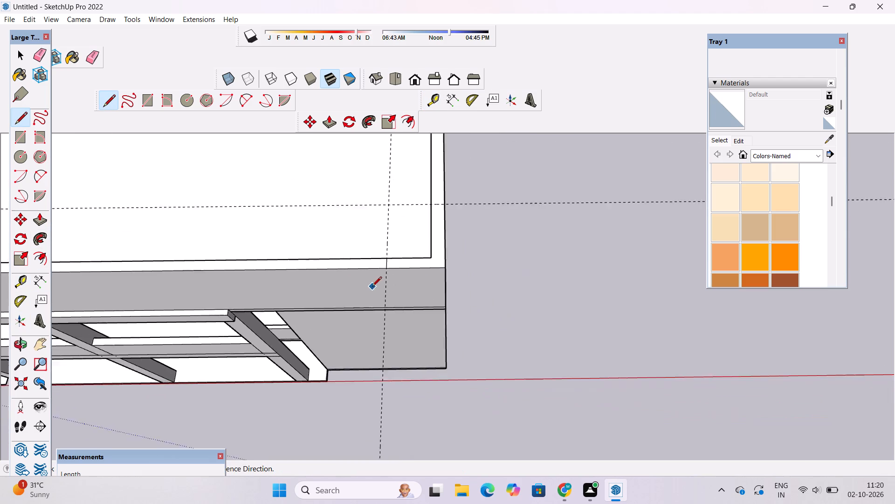
scroll(421, 200, up, 12)
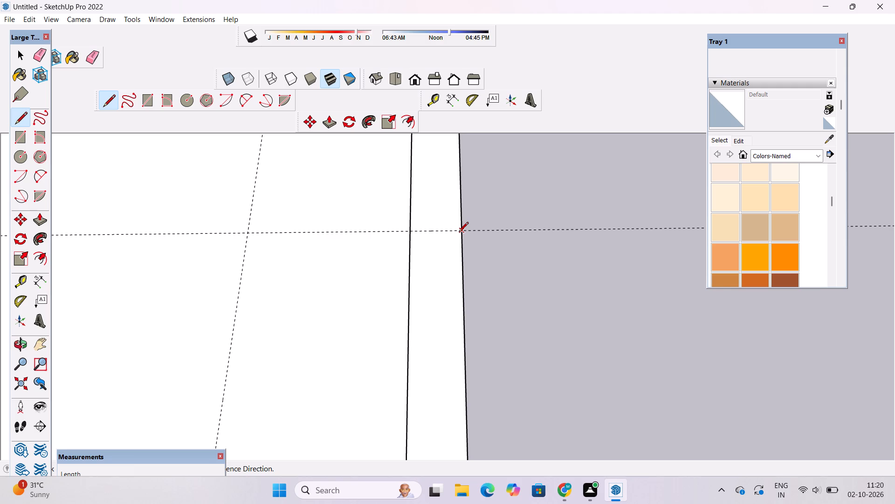
click(462, 231)
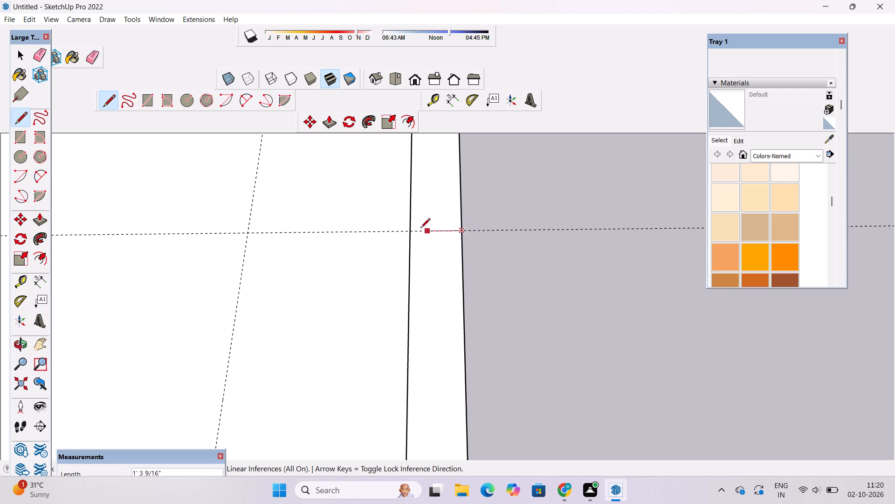
click(408, 234)
key(space)
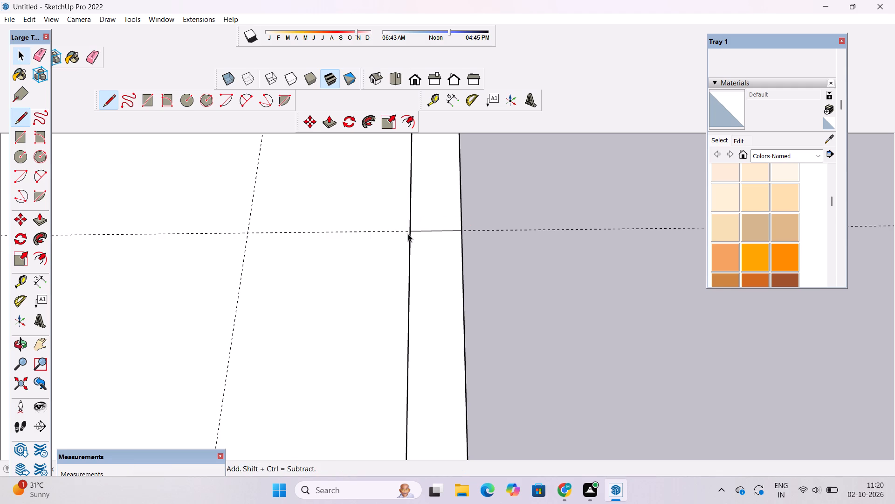
Erase both roof guides where they cross near the parapet corner.
text(e)
scroll(408, 234, down, 6)
drag(359, 214, 316, 264)
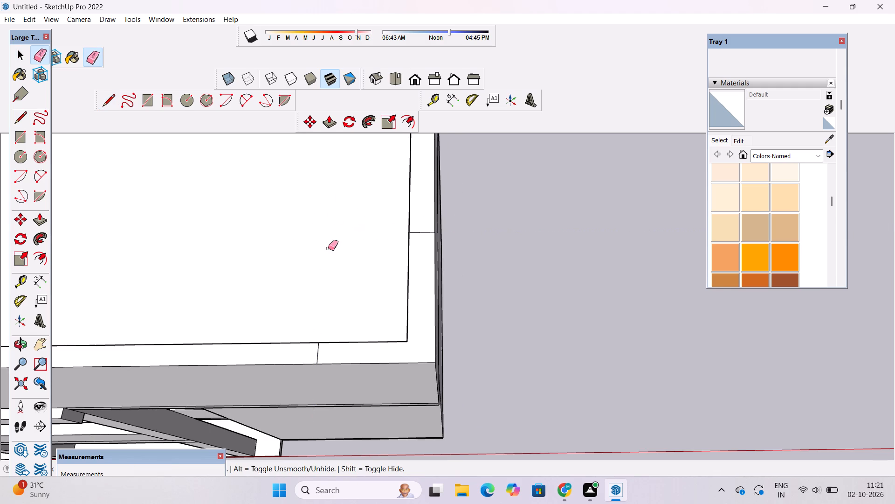
Push/Pull the L-shaped top face at the parapet corner above the adjoining block up by 3'.
key(o)
scroll(330, 249, down, 5)
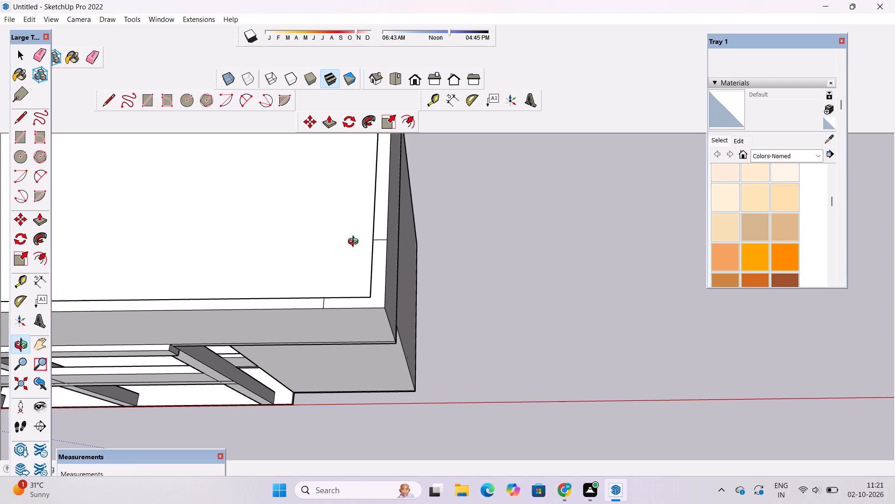
scroll(369, 242, down, 5)
drag(407, 348, 406, 300)
scroll(402, 293, down, 2)
shift+drag(335, 264, 378, 283)
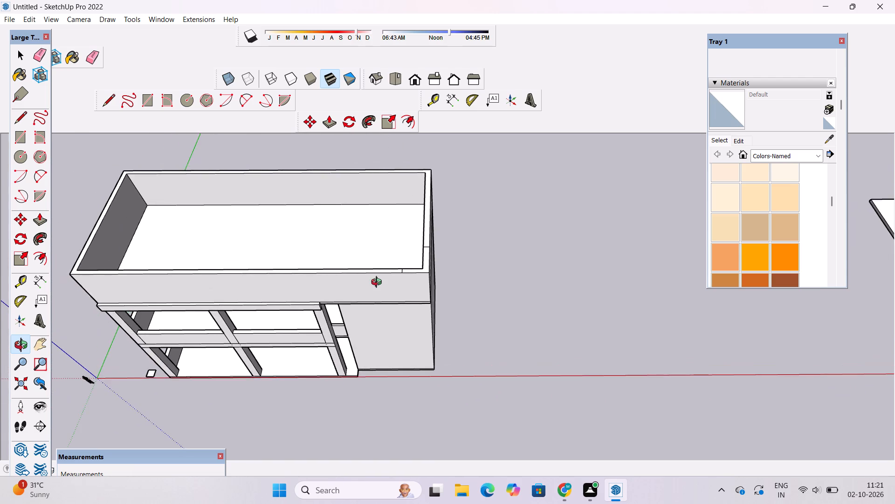
scroll(379, 283, up, 1)
drag(379, 290, 379, 256)
shift+drag(430, 252, 312, 246)
drag(311, 249, 311, 271)
shift+drag(295, 266, 358, 264)
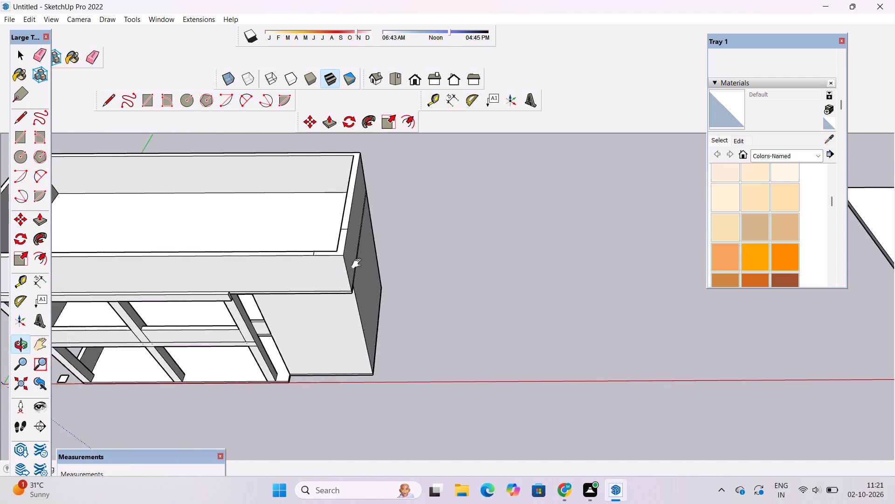
shift+drag(358, 264, 394, 288)
scroll(395, 286, up, 6)
shift+drag(404, 276, 366, 282)
drag(365, 283, 357, 284)
drag(357, 284, 342, 287)
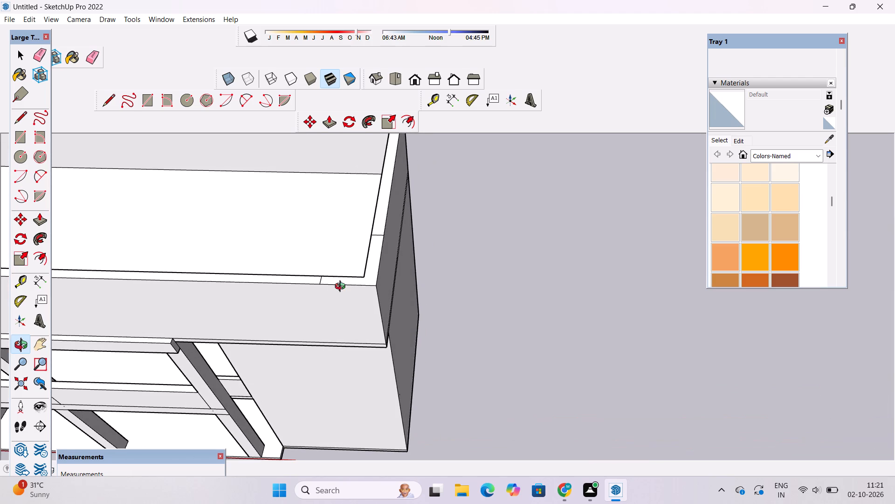
key(p)
click(366, 278)
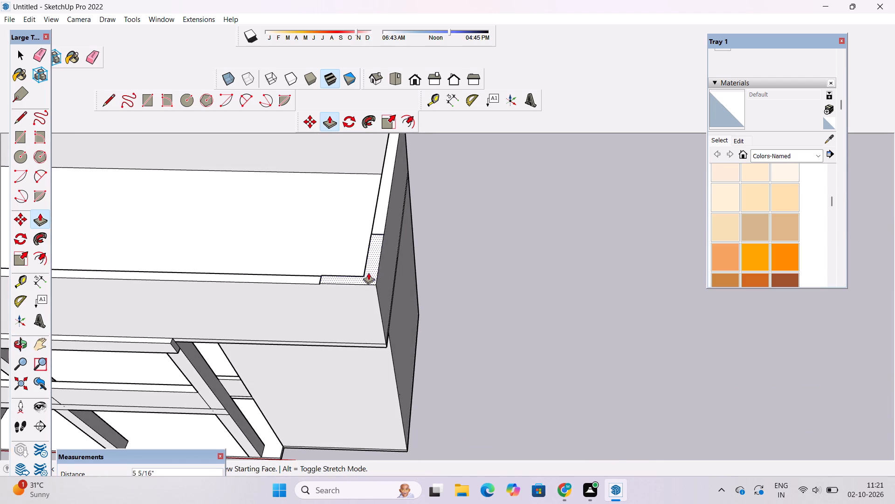
scroll(369, 271, down, 1)
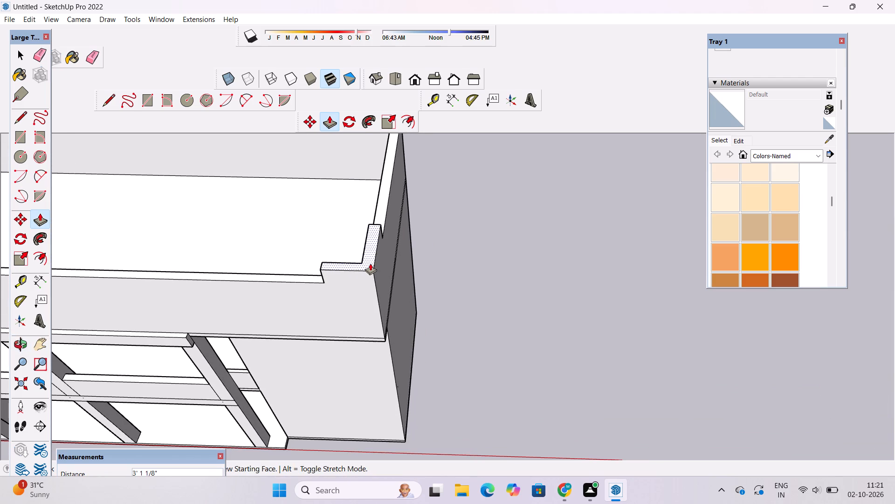
scroll(370, 263, up, 1)
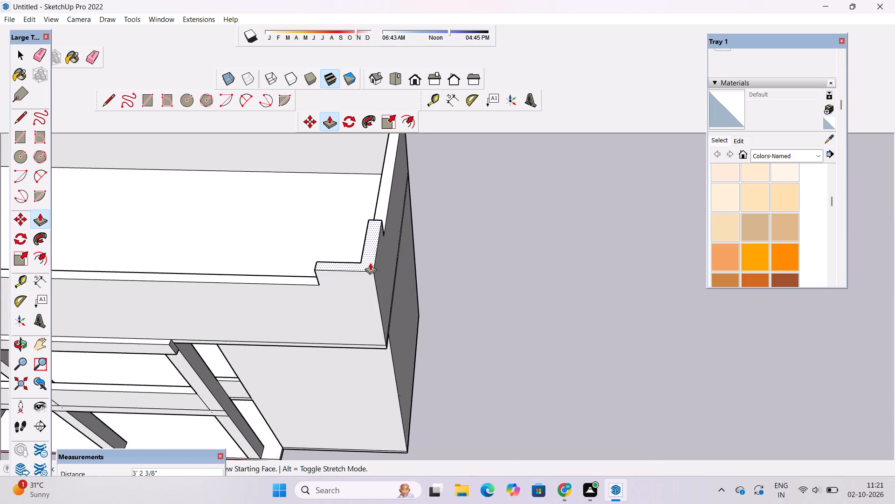
text(3')
key(Return)
Draw a vertical line about 16' long down the front wall, from the foot of the raised corner's step to the slab band's bottom edge.
scroll(411, 253, down, 2)
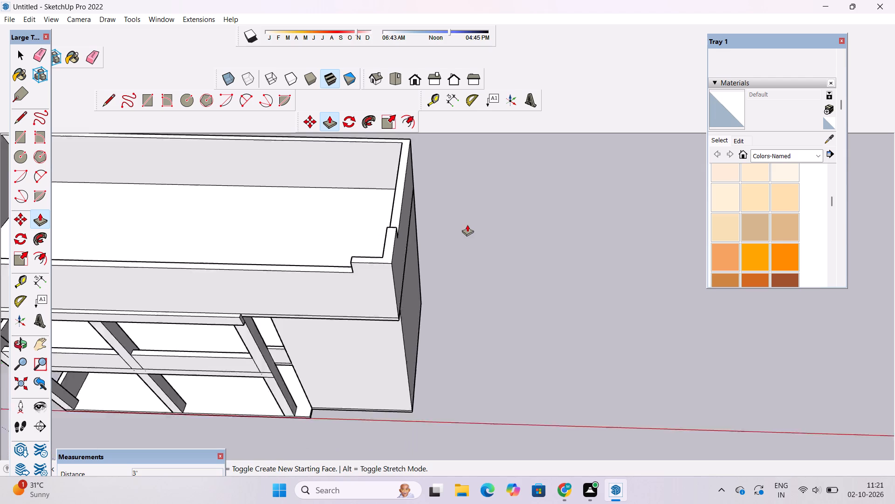
scroll(467, 224, down, 3)
key(o)
drag(399, 370, 400, 320)
scroll(395, 319, up, 1)
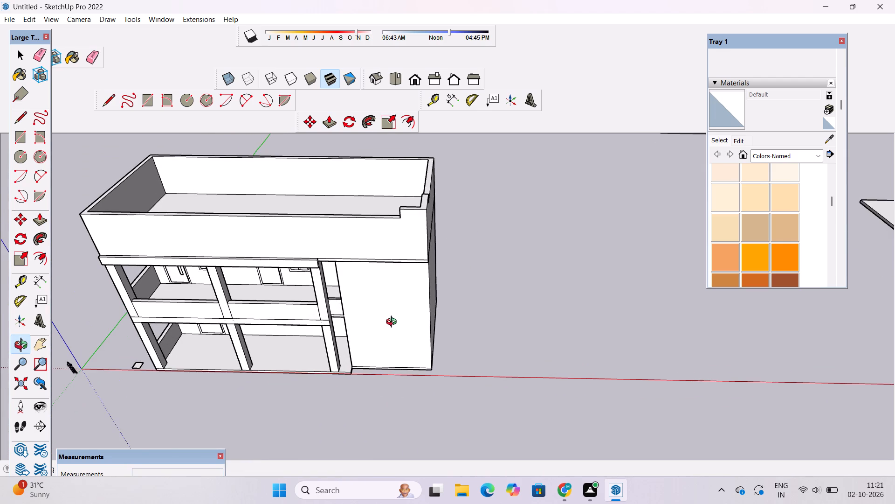
shift+drag(393, 324, 392, 288)
scroll(392, 288, down, 2)
shift+drag(399, 282, 399, 311)
scroll(416, 244, up, 6)
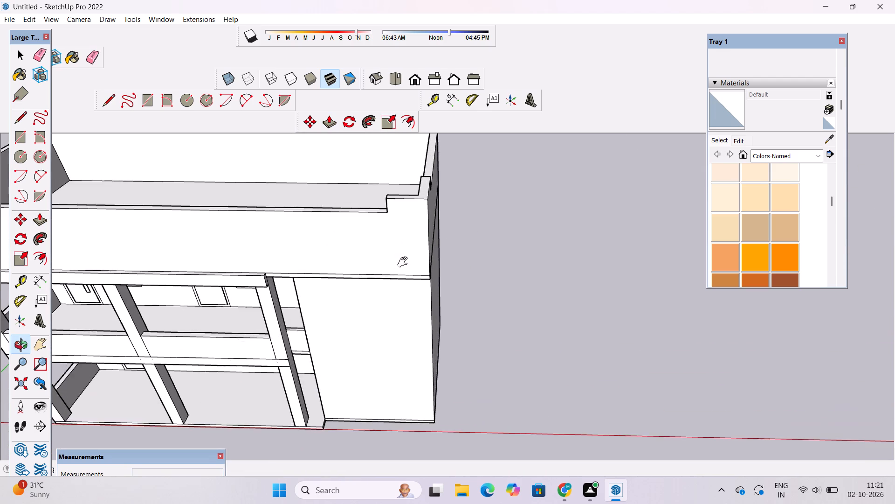
shift+drag(405, 262, 405, 279)
drag(394, 288, 392, 243)
scroll(392, 238, up, 6)
shift+drag(392, 238, 363, 275)
shift+scroll(362, 275, down, 5)
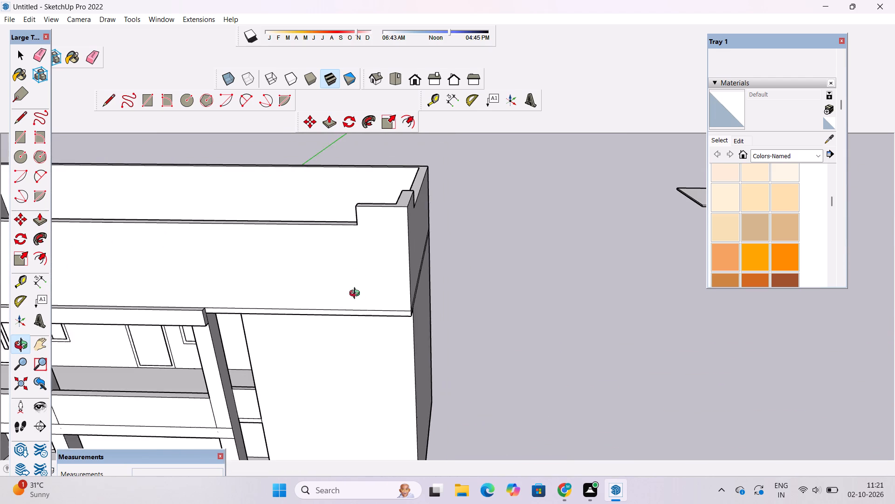
drag(357, 294, 370, 254)
scroll(372, 250, down, 3)
shift+drag(373, 260, 387, 242)
shift+drag(391, 239, 405, 222)
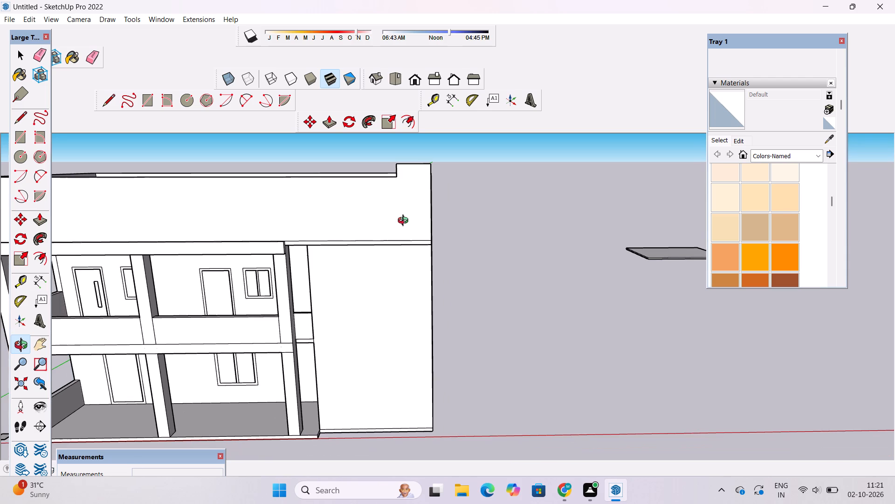
key(l)
scroll(389, 172, up, 3)
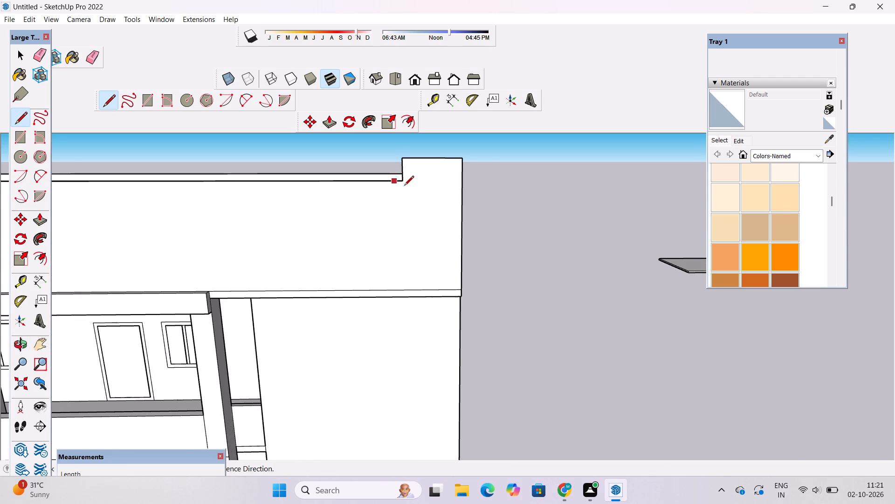
scroll(405, 186, up, 7)
click(399, 175)
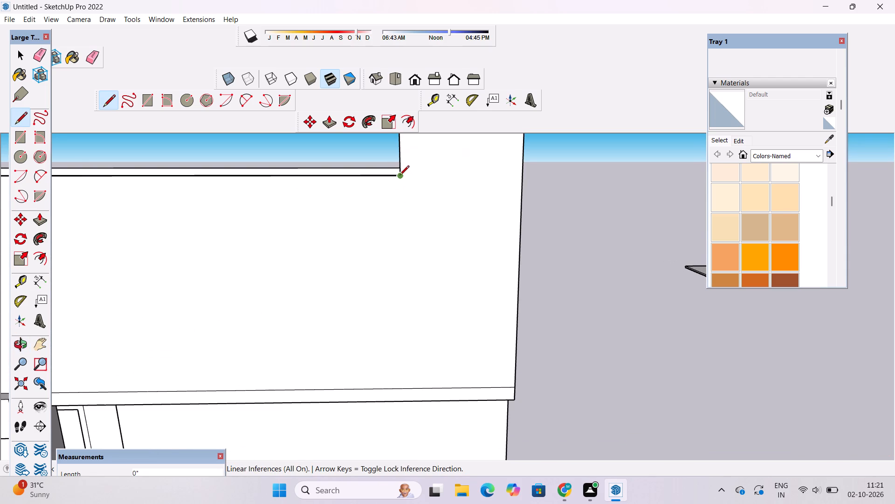
scroll(399, 176, down, 8)
scroll(408, 300, up, 3)
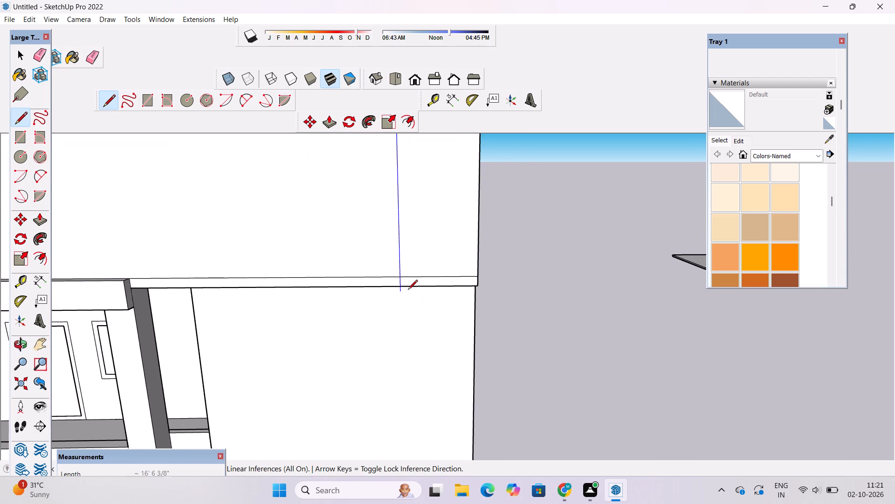
click(401, 287)
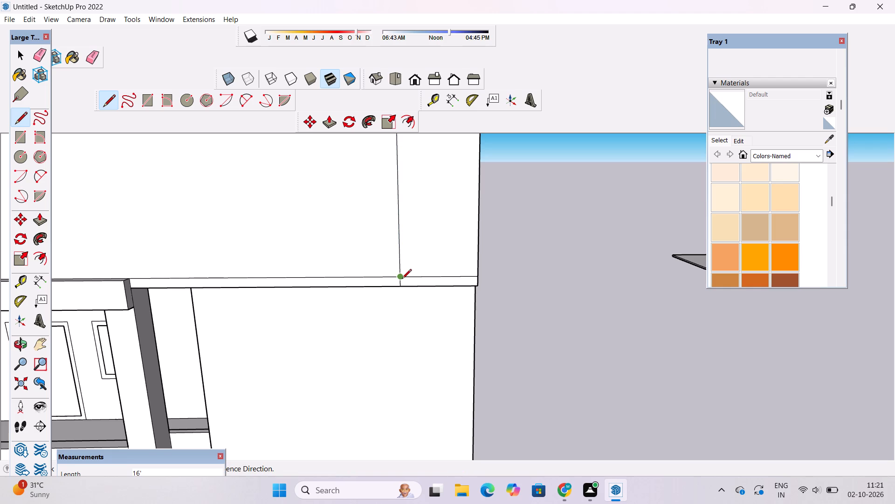
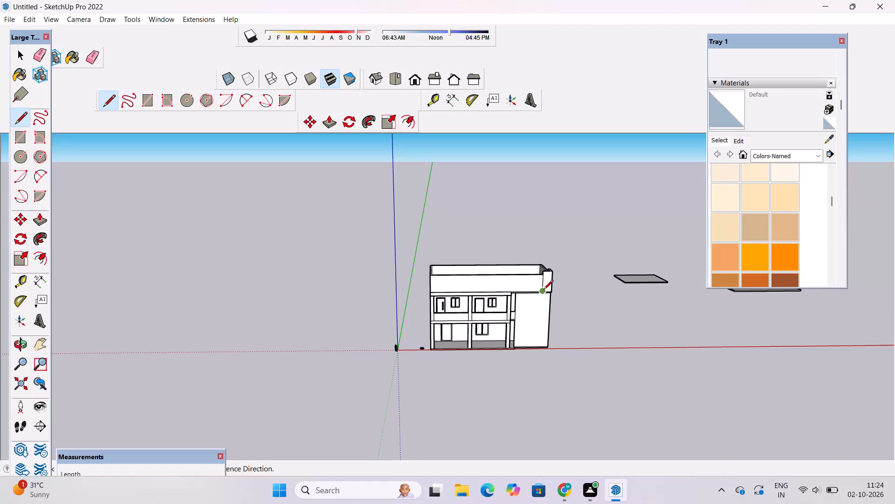
Examine the two-storey house model's front facade, including its balconies, door and window openings, roof parapet and plain side block.
key(space)
text(o)
scroll(541, 286, down, 6)
scroll(565, 306, up, 2)
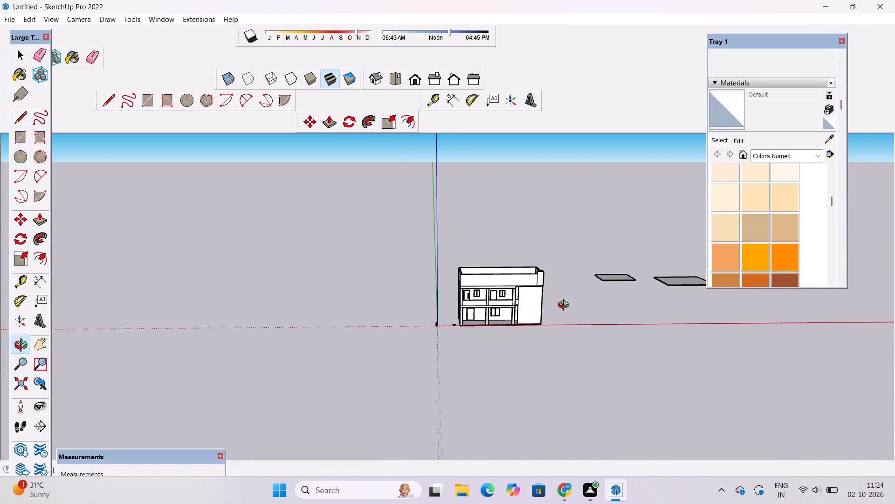
scroll(467, 289, down, 2)
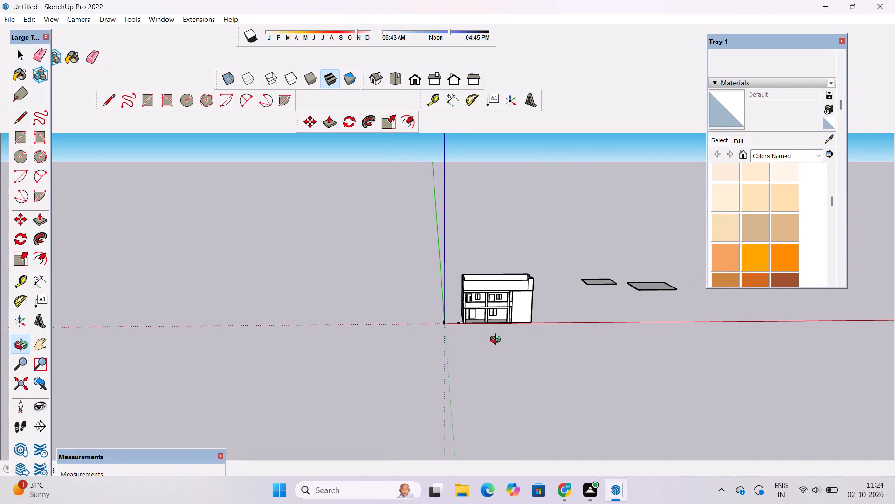
scroll(489, 330, up, 4)
shift+drag(491, 334, 471, 289)
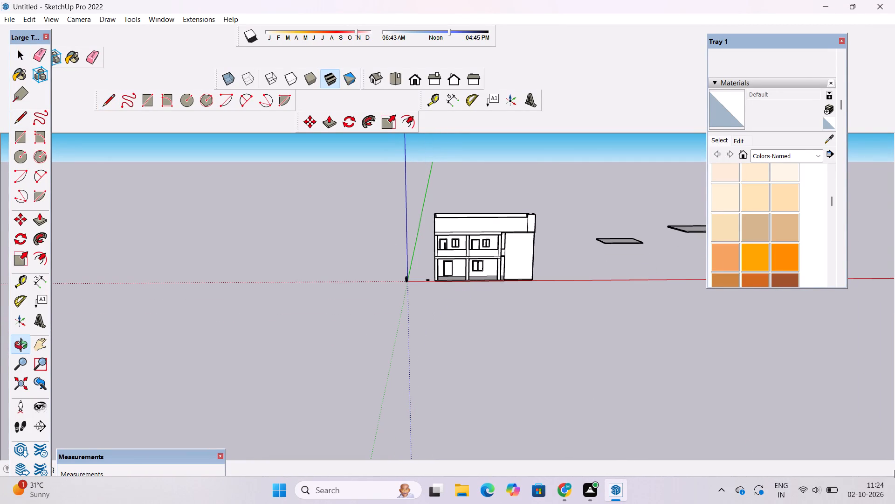
scroll(376, 304, down, 5)
scroll(473, 330, up, 6)
drag(469, 330, 468, 282)
scroll(471, 235, up, 4)
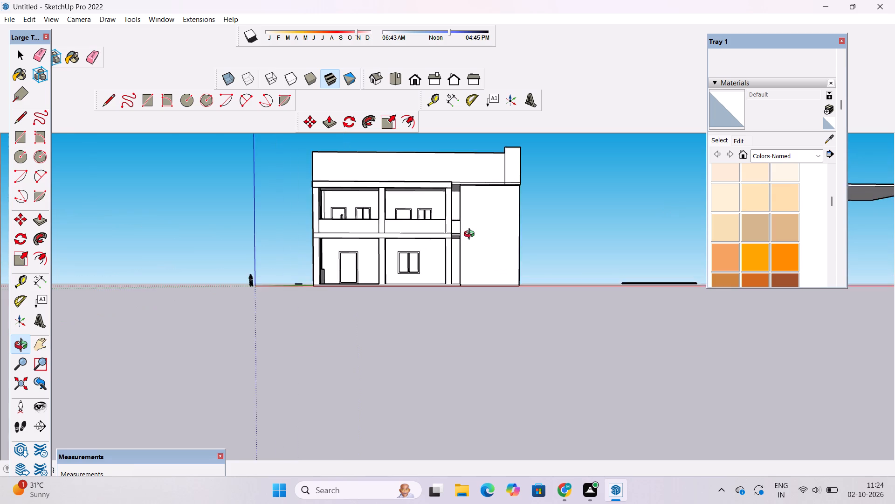
scroll(471, 235, up, 6)
shift+drag(463, 238, 514, 292)
scroll(509, 290, down, 6)
drag(508, 287, 518, 346)
scroll(484, 285, up, 10)
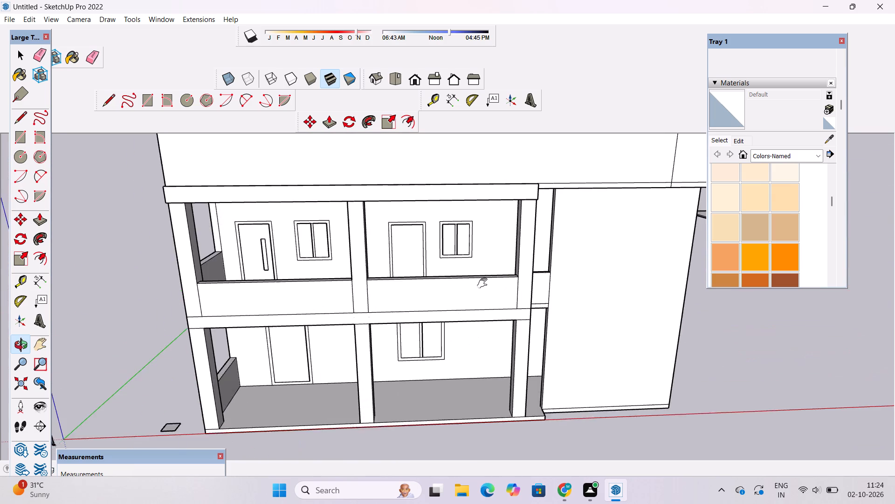
shift+drag(485, 283, 401, 264)
scroll(401, 262, down, 6)
shift+drag(416, 286, 468, 315)
scroll(470, 302, down, 6)
scroll(486, 328, up, 8)
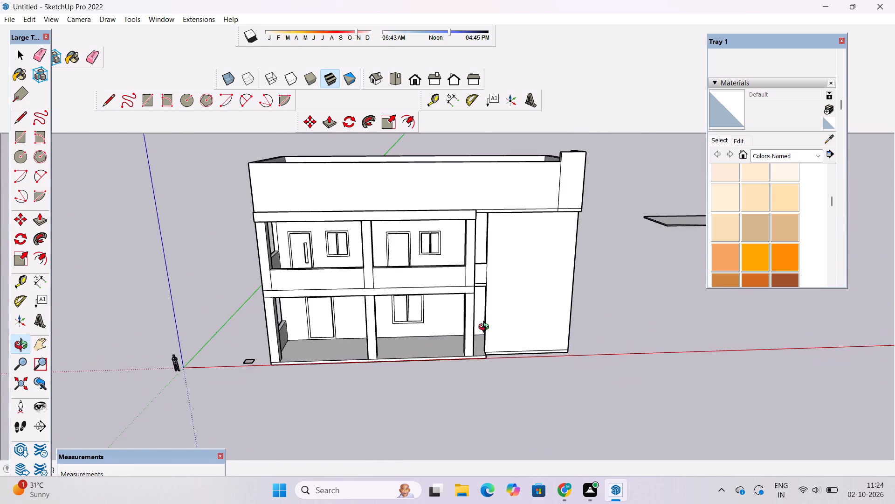
scroll(486, 328, up, 3)
drag(523, 334, 452, 327)
scroll(467, 292, down, 6)
shift+drag(469, 289, 478, 308)
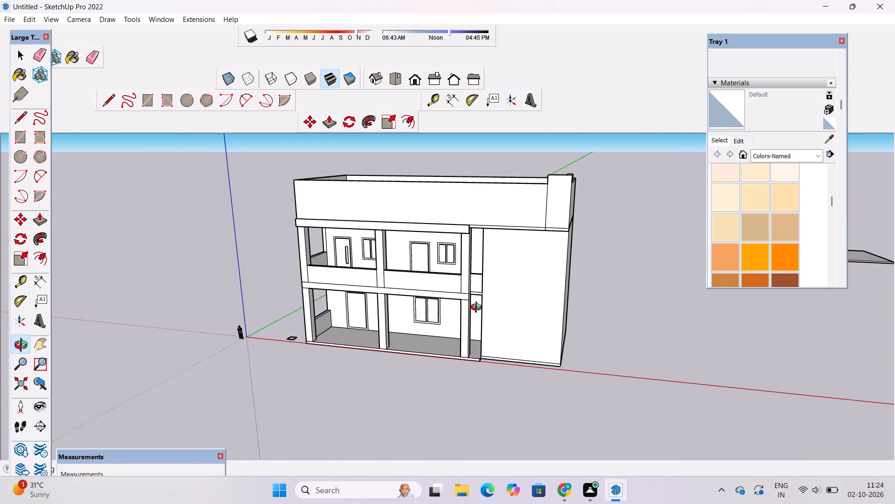
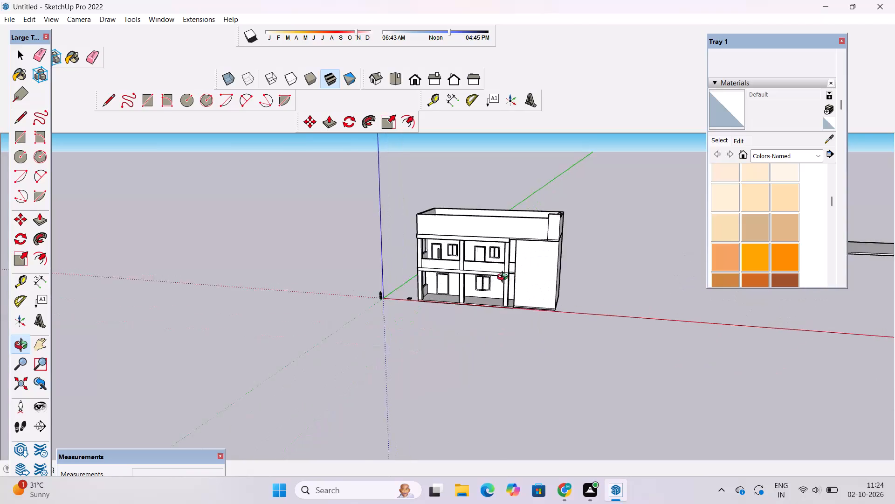
Examine the two-storey house from several angles, including its side wall, roof parapet, front balconies and plain side block.
drag(465, 315, 671, 315)
scroll(368, 314, up, 7)
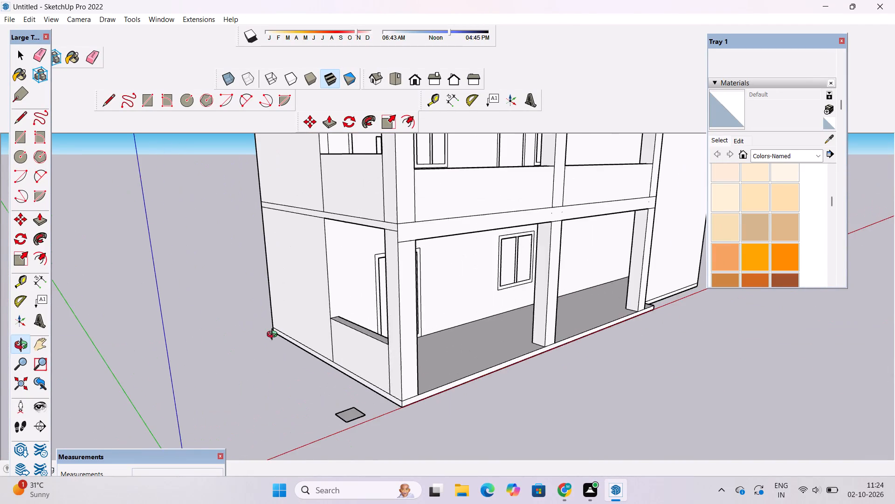
drag(264, 340, 447, 339)
scroll(449, 338, down, 10)
shift+drag(551, 319, 334, 356)
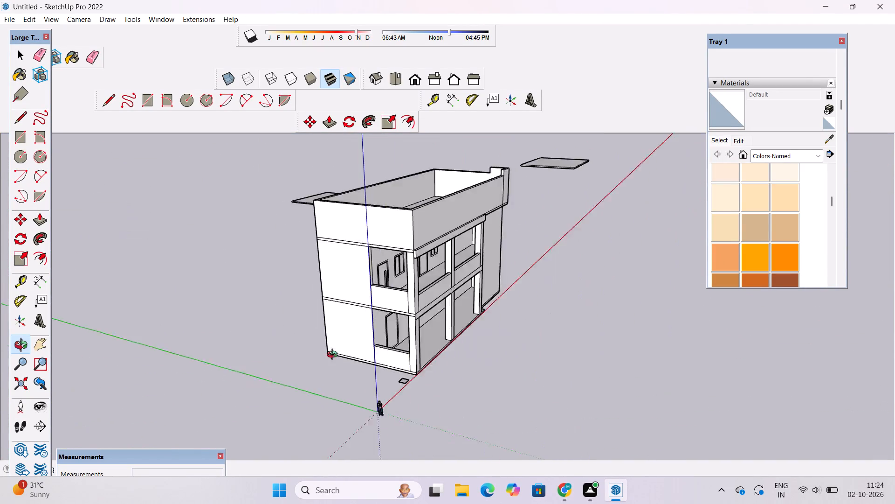
shift+drag(334, 356, 323, 356)
scroll(461, 301, down, 4)
drag(572, 292, 499, 269)
scroll(565, 228, up, 6)
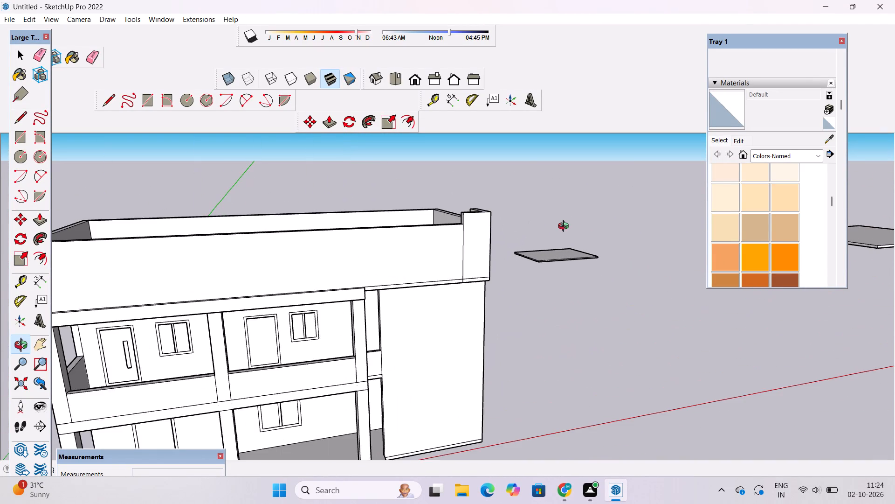
drag(581, 260, 521, 266)
scroll(500, 263, down, 3)
scroll(449, 276, up, 2)
shift+drag(448, 277, 457, 273)
scroll(457, 273, up, 2)
scroll(457, 273, down, 1)
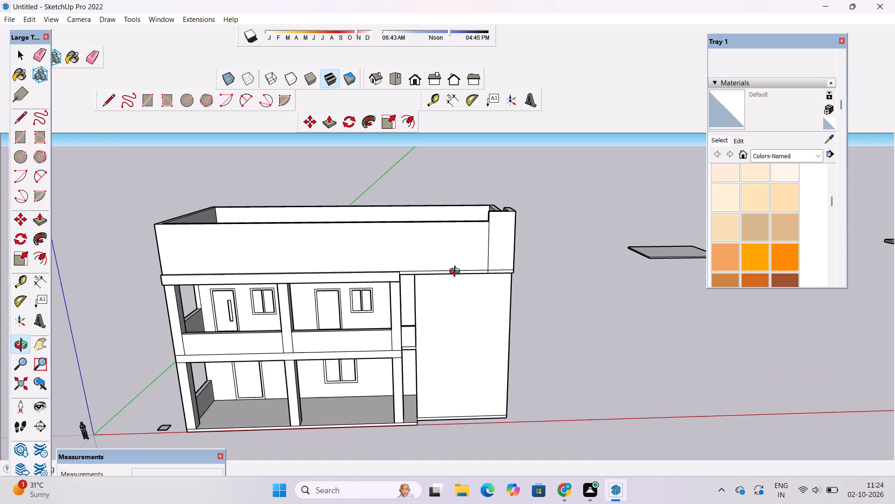
scroll(457, 272, down, 3)
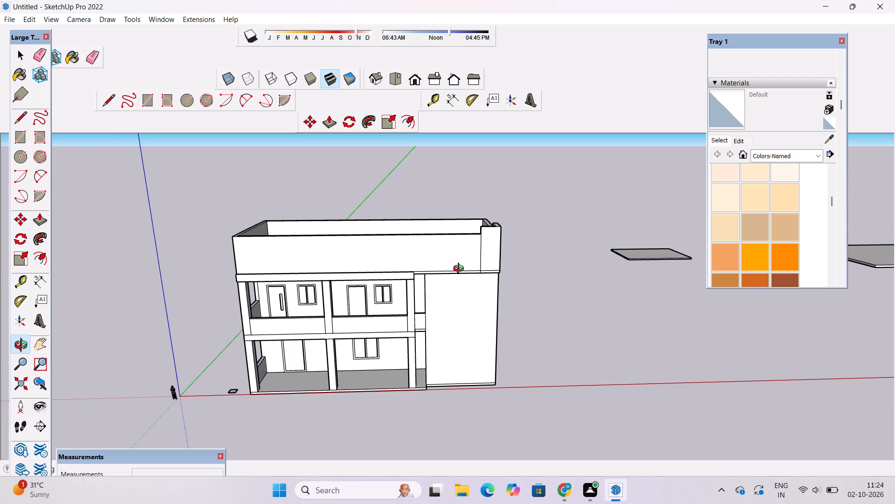
scroll(461, 270, down, 3)
drag(477, 290, 479, 276)
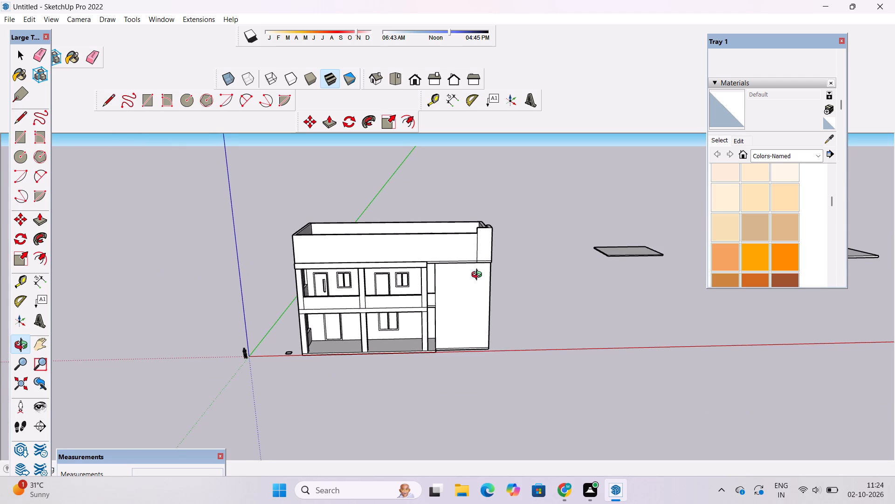
scroll(478, 281, up, 10)
scroll(461, 273, down, 5)
shift+drag(468, 291, 457, 266)
scroll(455, 237, up, 4)
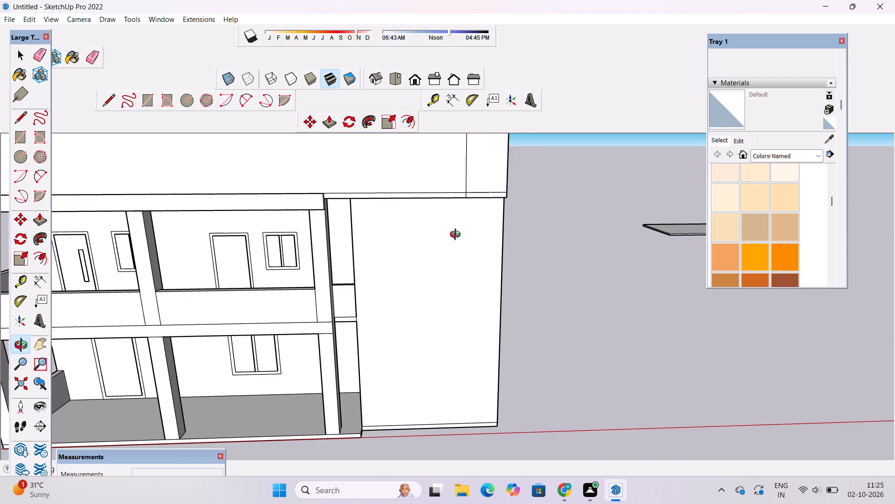
scroll(471, 249, down, 3)
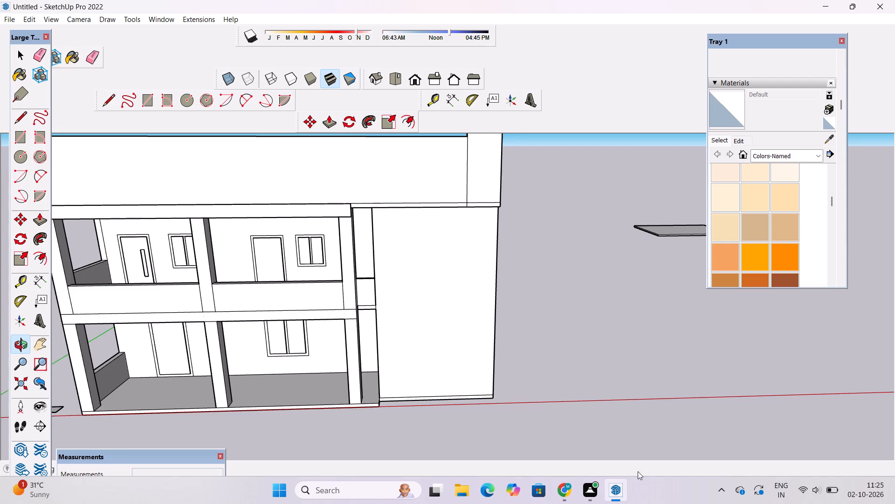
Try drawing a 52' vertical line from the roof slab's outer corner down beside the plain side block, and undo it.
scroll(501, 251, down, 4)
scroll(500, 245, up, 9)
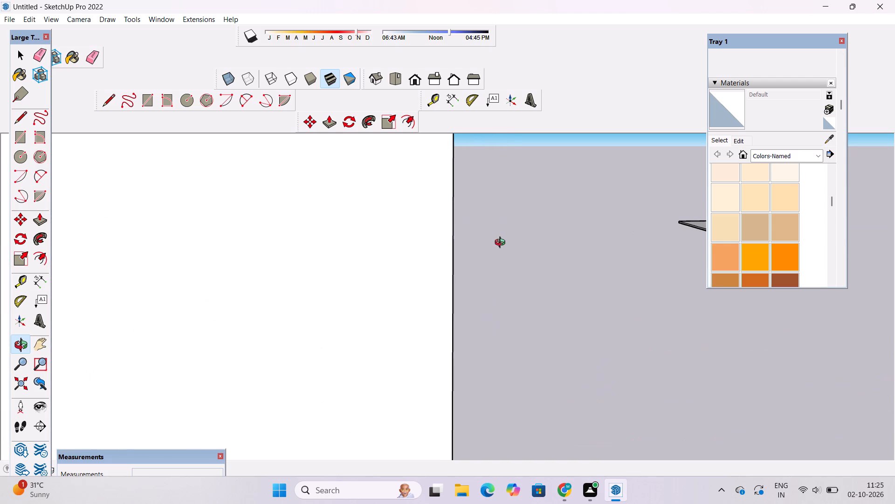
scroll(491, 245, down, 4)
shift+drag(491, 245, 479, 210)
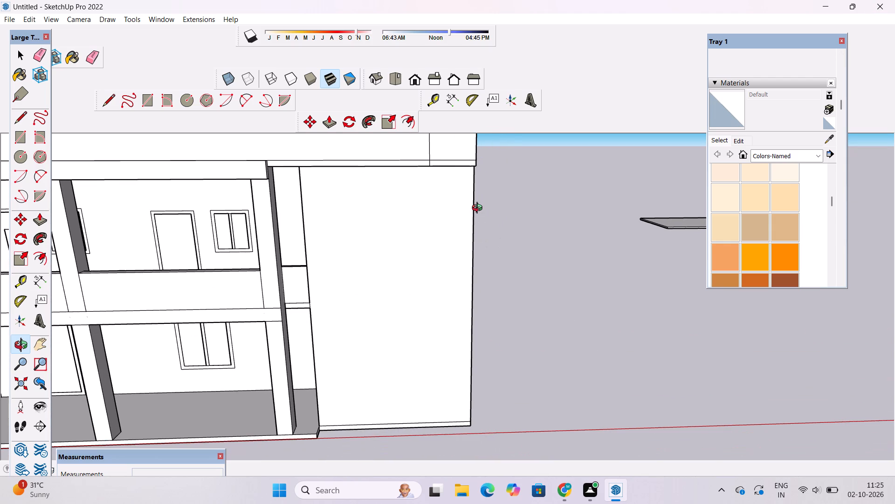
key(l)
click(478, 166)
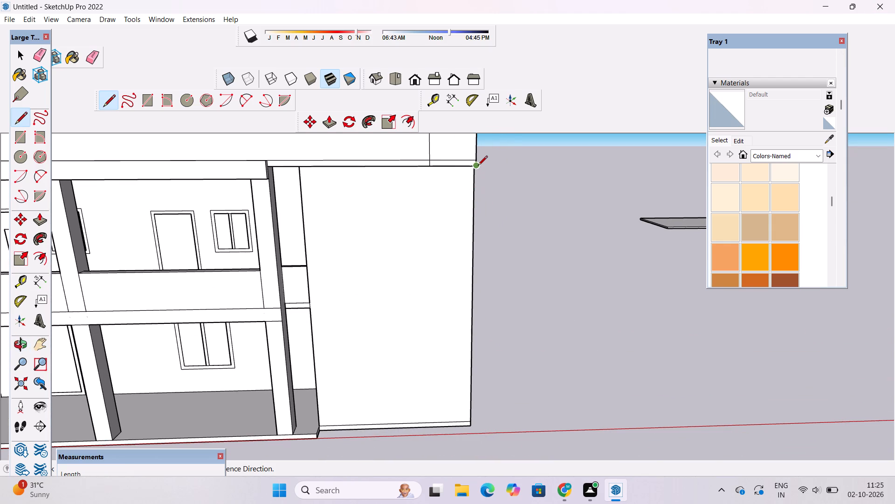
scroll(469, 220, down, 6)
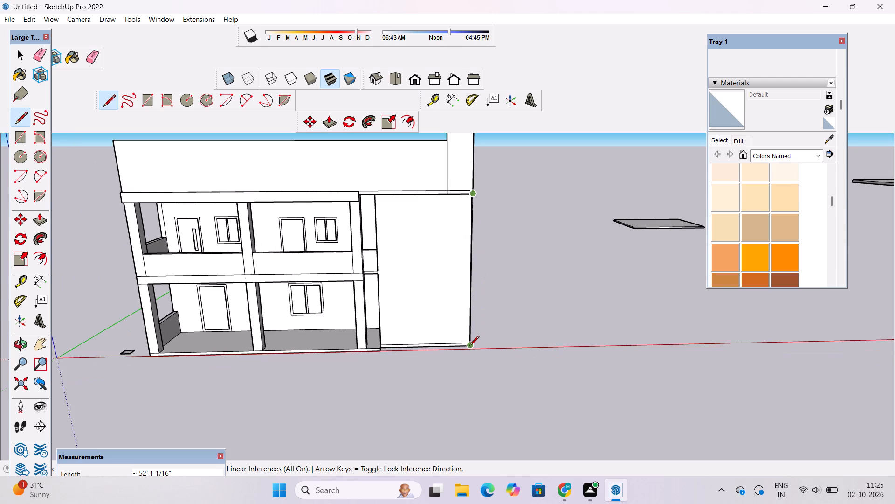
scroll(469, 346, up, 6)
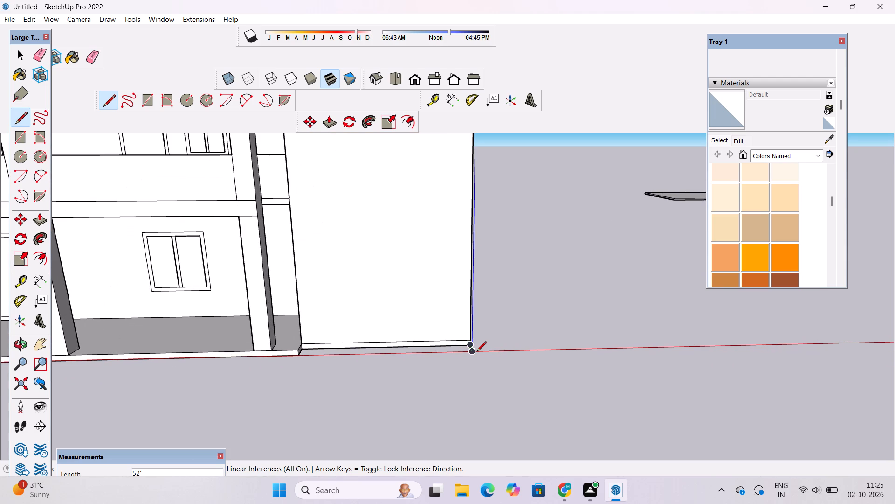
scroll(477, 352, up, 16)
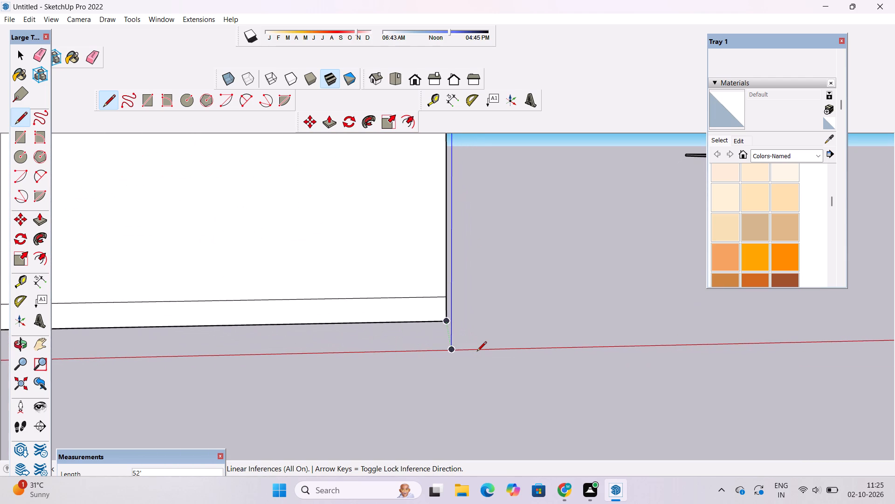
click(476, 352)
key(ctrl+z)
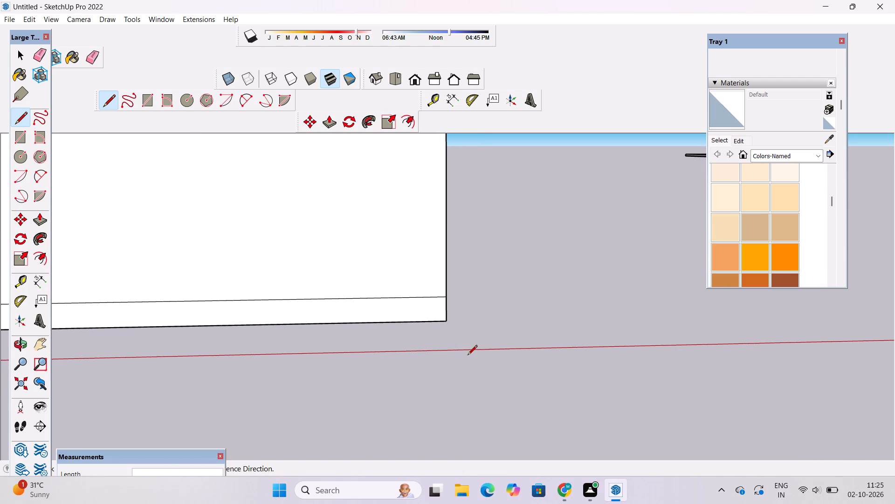
Draw a 52' vertical line down from the roof slab's outer corner and join its lower end to the side block's bottom corner.
scroll(450, 370, down, 20)
scroll(450, 370, down, 6)
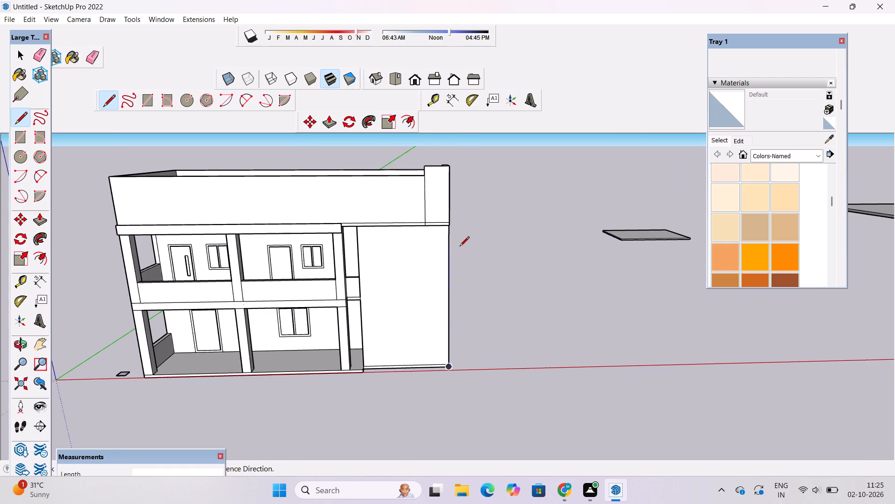
scroll(443, 217, up, 13)
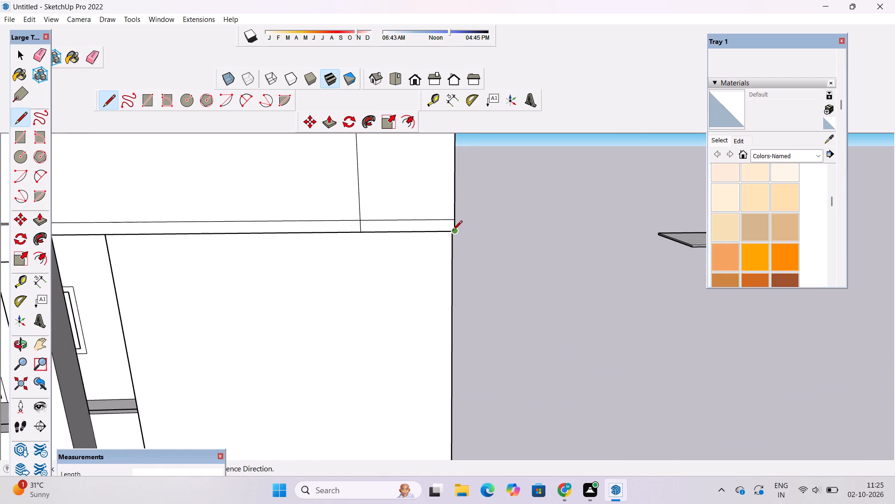
click(454, 233)
scroll(454, 233, down, 2)
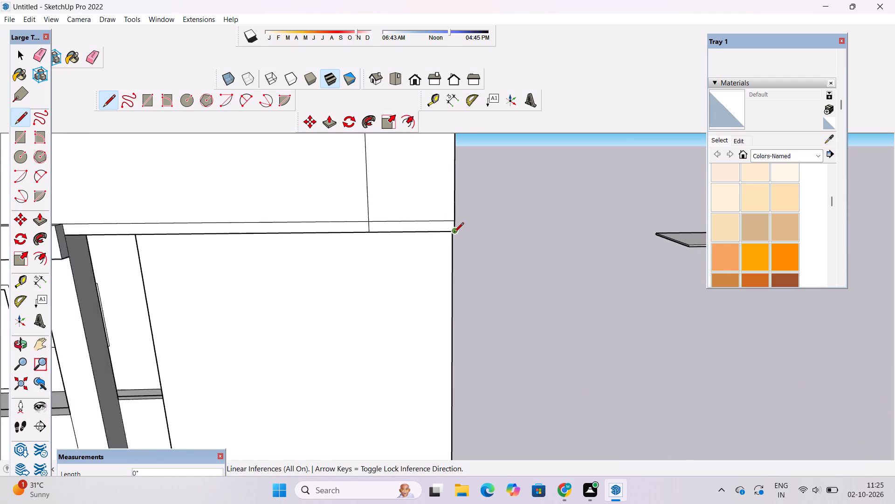
scroll(454, 233, down, 13)
scroll(459, 316, up, 3)
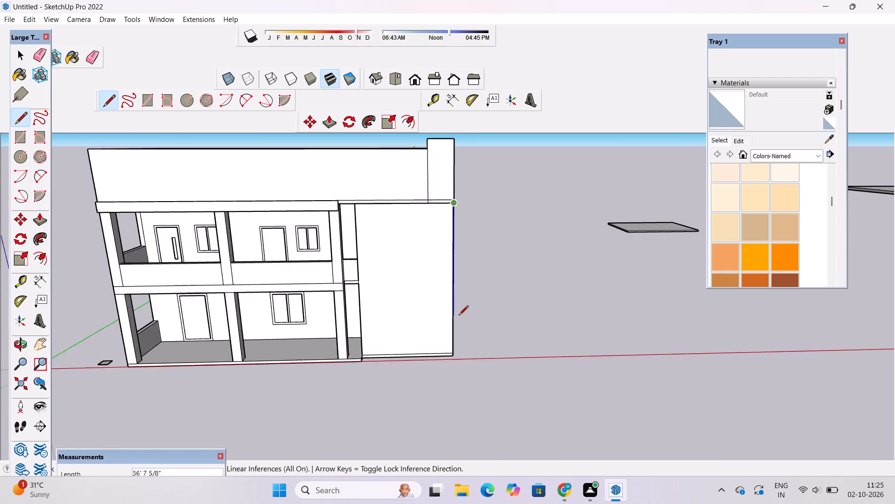
scroll(459, 316, up, 2)
scroll(459, 343, down, 4)
scroll(455, 371, up, 14)
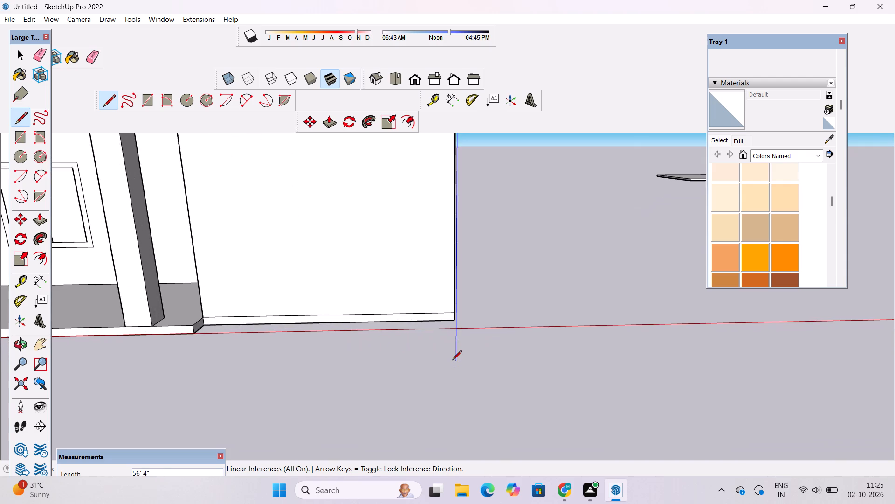
scroll(452, 361, up, 7)
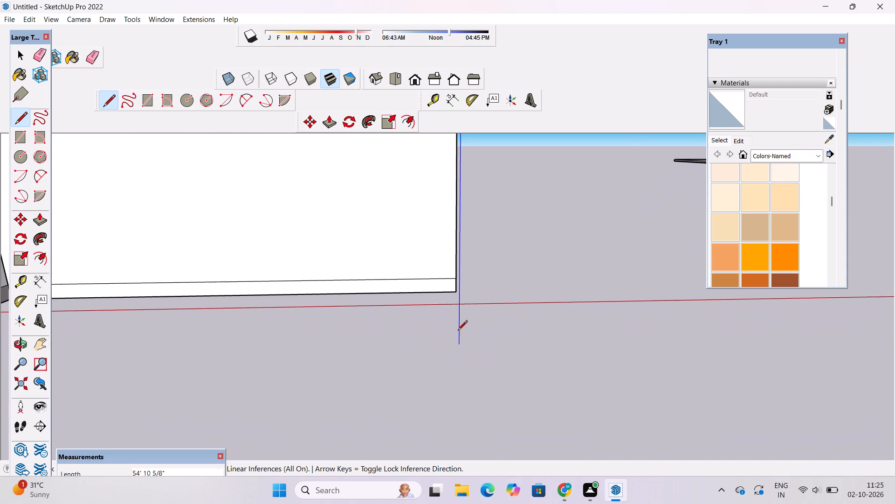
click(460, 305)
scroll(460, 305, up, 8)
click(453, 276)
scroll(466, 308, down, 20)
scroll(466, 308, down, 11)
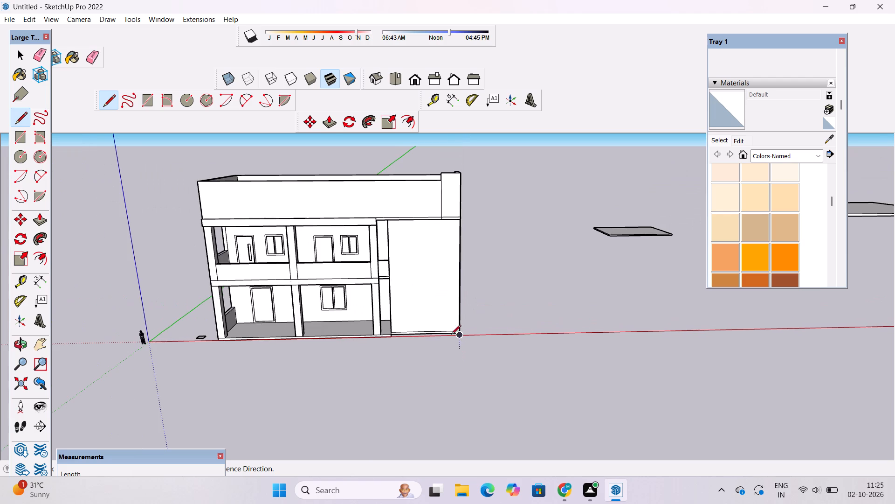
key(space)
Push/Pull the narrow vertical face at the side block's outer edge 8' across the front, aligning it with the parapet pillar's vertical edge.
text(p)
scroll(448, 239, up, 2)
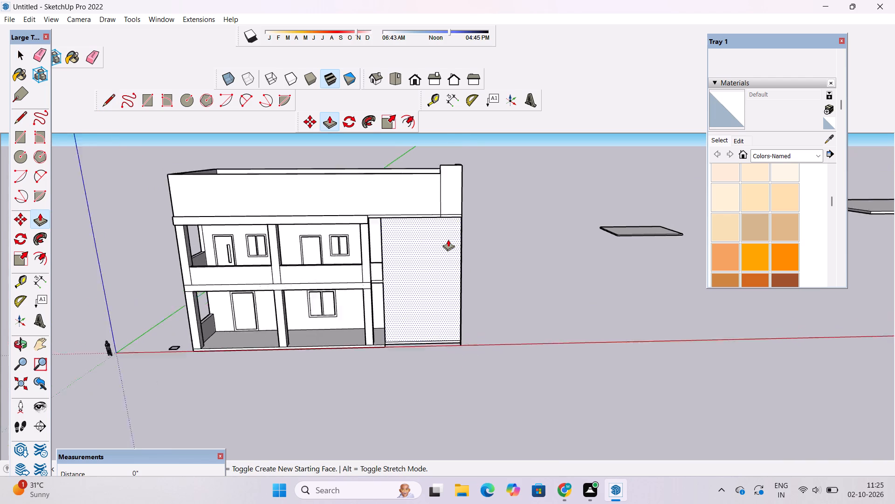
scroll(448, 239, up, 15)
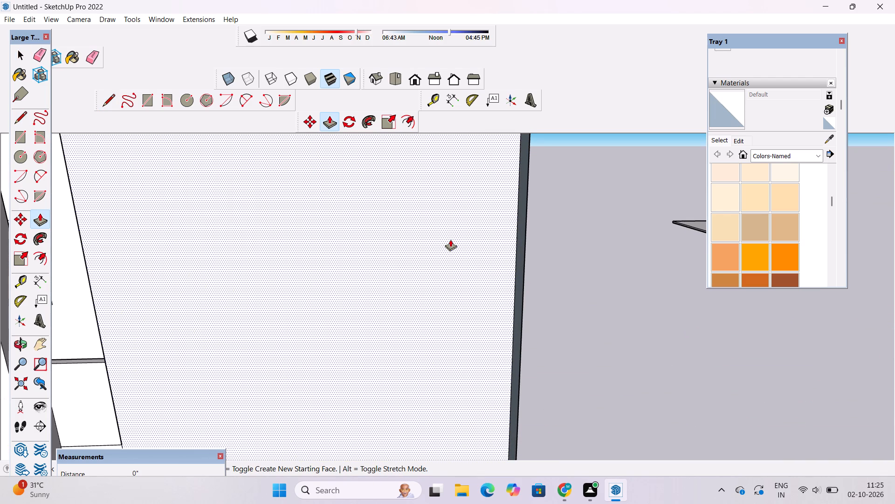
scroll(463, 259, down, 3)
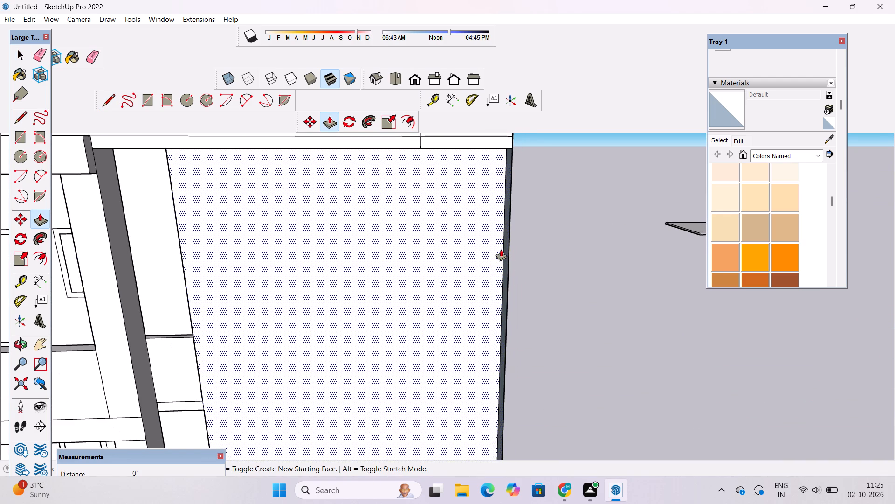
click(506, 243)
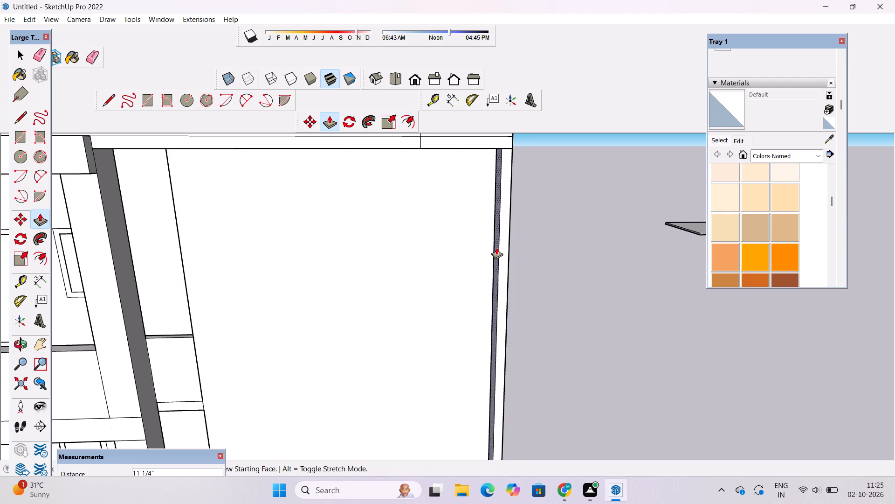
scroll(496, 247, down, 7)
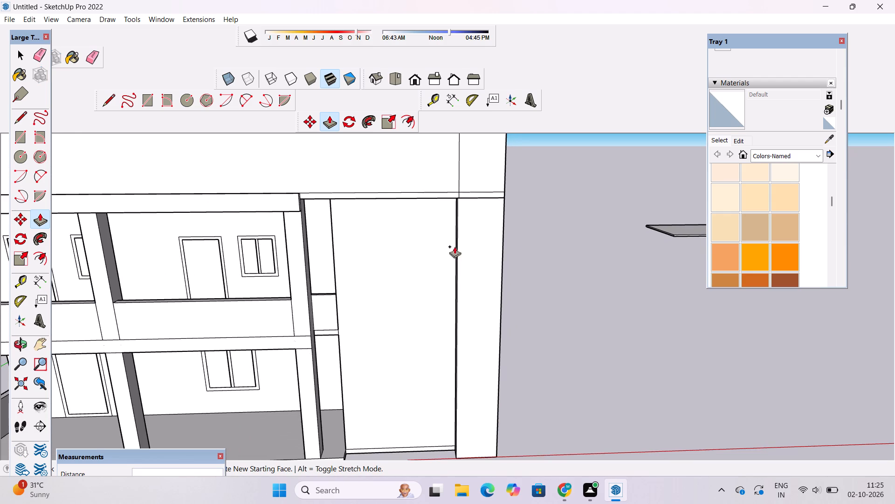
scroll(441, 185, up, 2)
click(463, 199)
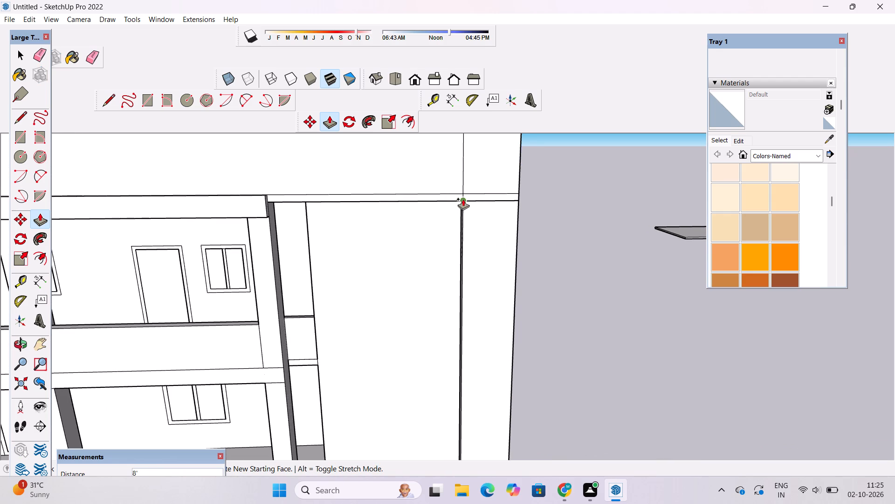
scroll(458, 196, down, 12)
key(space)
Erase the horizontal edges between the parapet pillar and the column below it.
text(e)
drag(465, 178, 462, 199)
scroll(462, 199, up, 4)
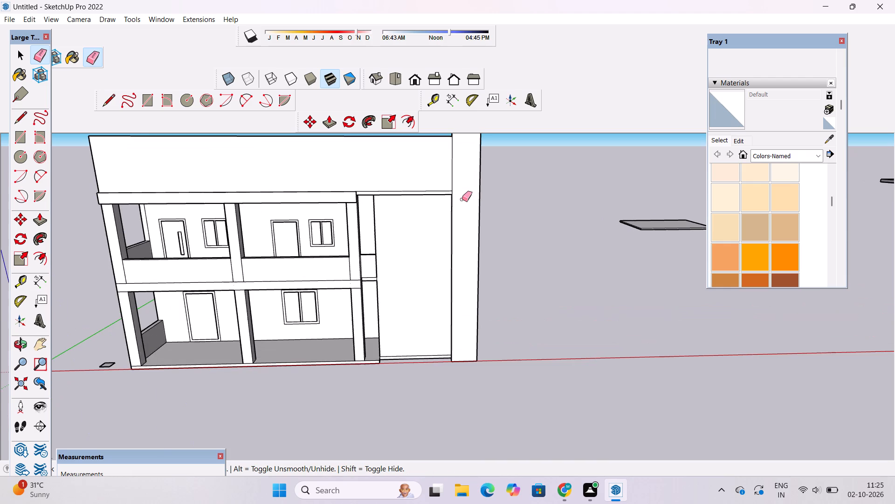
Examine the full-height corner column, the recessed side block and the balcony facade from several angles.
key(o)
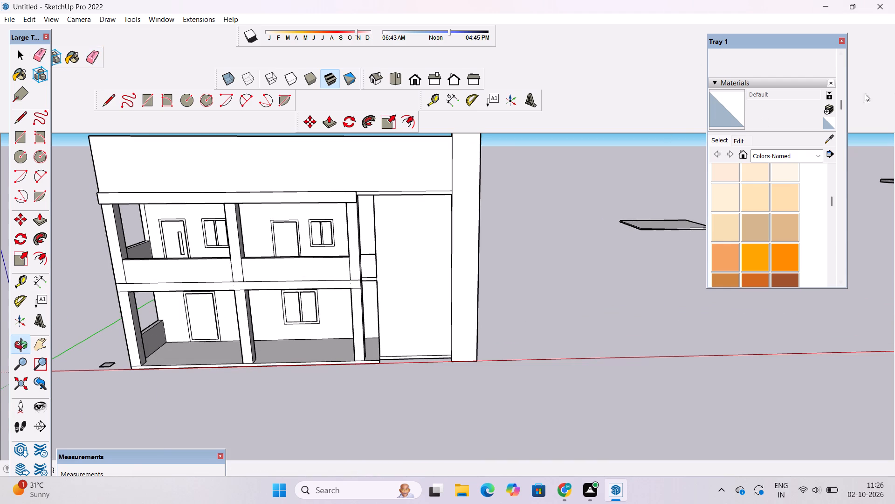
scroll(497, 151, down, 1)
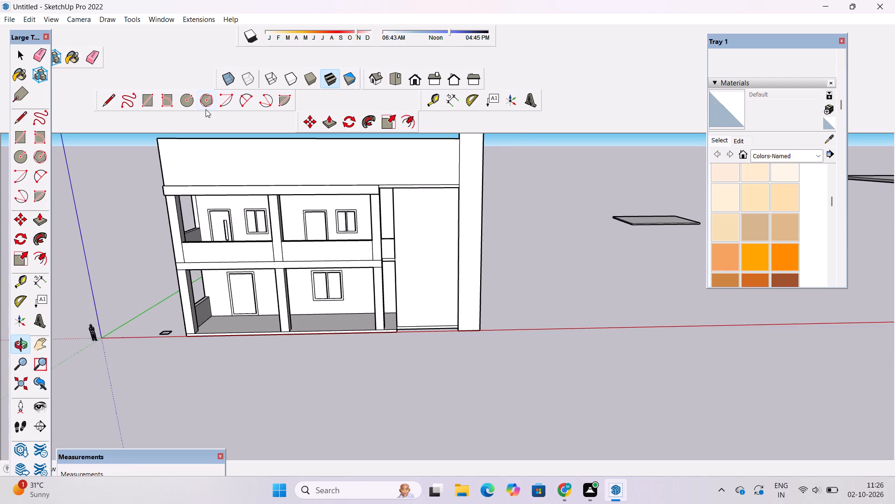
scroll(298, 296, up, 7)
drag(229, 307, 315, 306)
scroll(296, 311, down, 8)
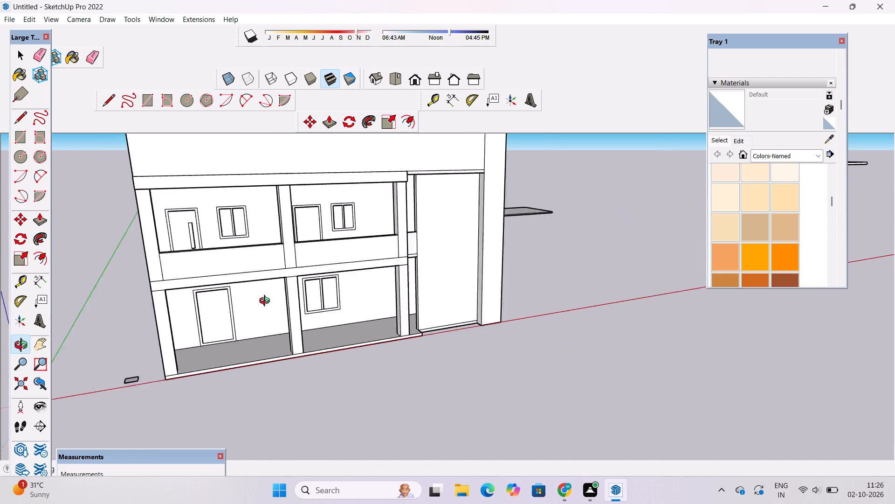
scroll(267, 302, down, 6)
scroll(390, 252, up, 11)
drag(294, 315, 321, 257)
scroll(331, 249, down, 6)
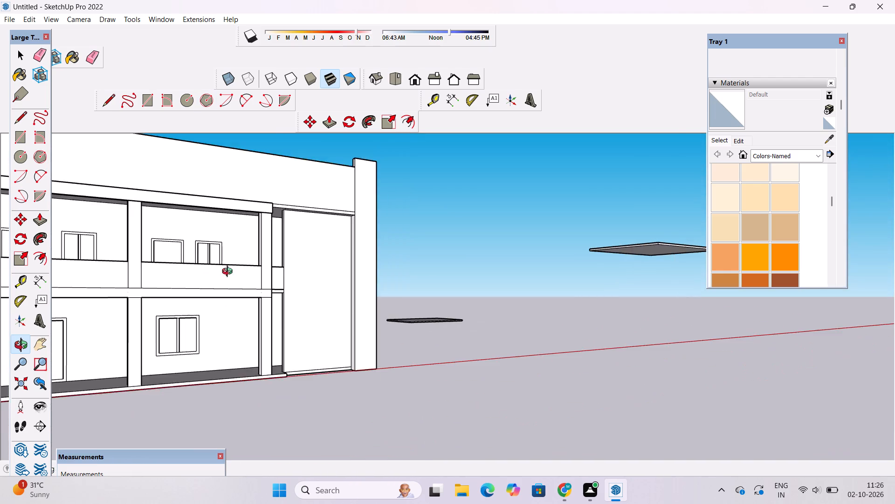
drag(229, 273, 415, 278)
scroll(207, 262, up, 11)
drag(190, 263, 85, 286)
scroll(82, 285, down, 16)
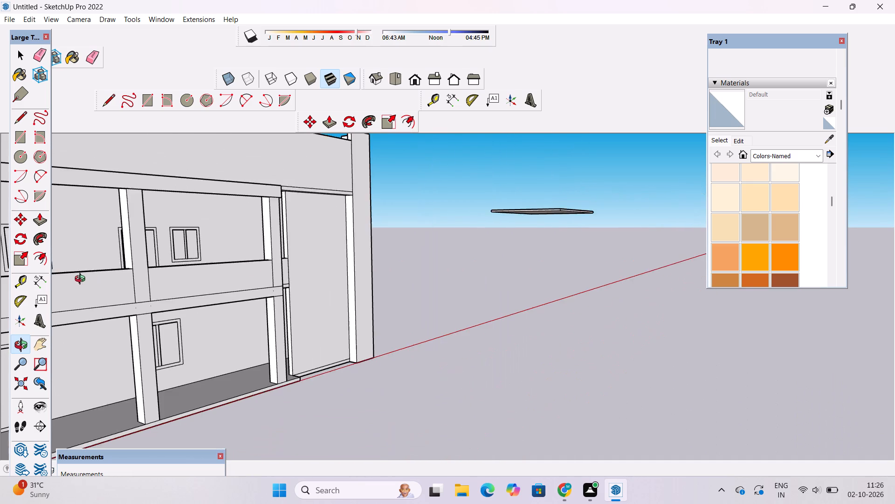
Examine the roof parapet, the full-height corner column and the balcony facade from several angles and distances.
scroll(323, 268, up, 5)
scroll(323, 268, down, 2)
shift+drag(332, 256, 318, 276)
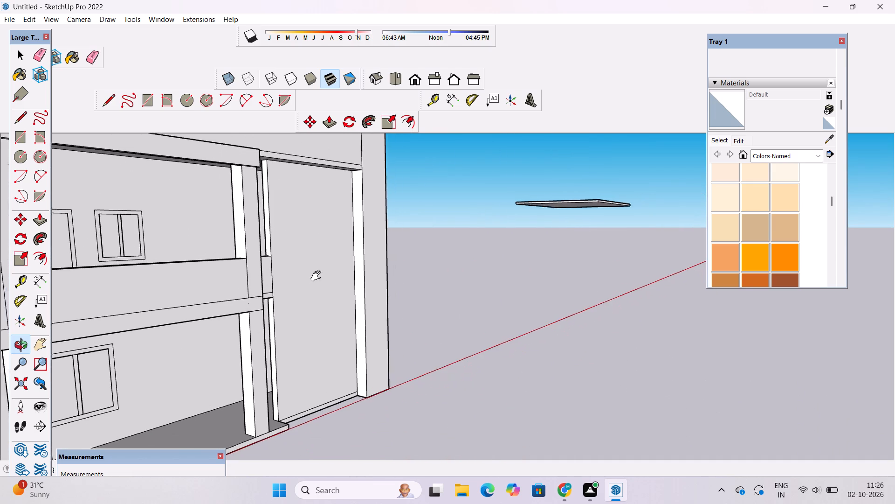
shift+drag(318, 276, 317, 278)
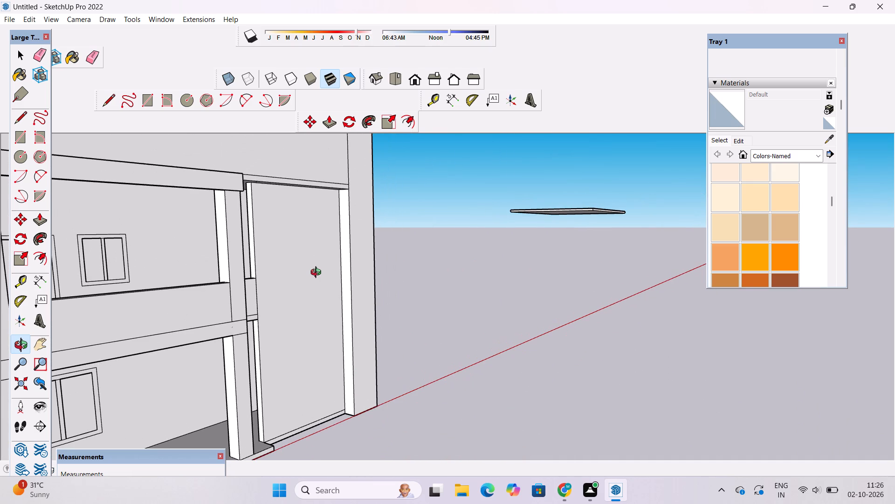
scroll(323, 268, down, 3)
drag(343, 283, 344, 254)
drag(337, 252, 299, 264)
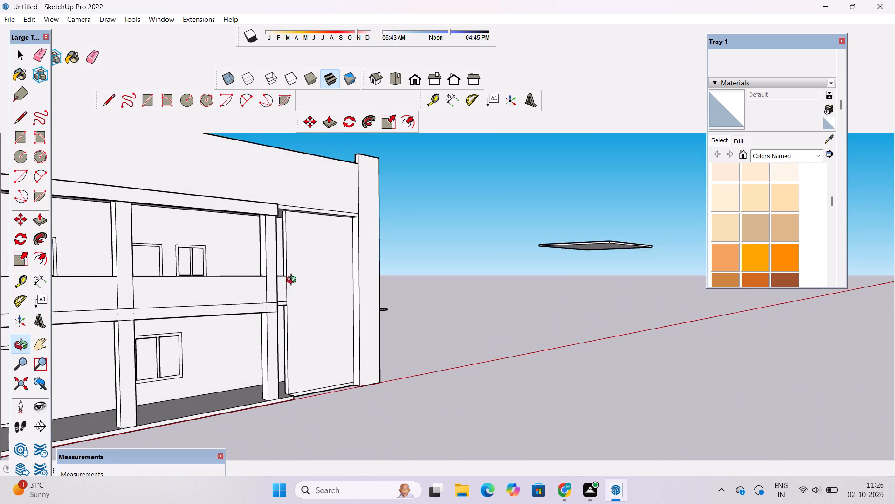
drag(336, 342, 295, 361)
scroll(320, 333, up, 3)
drag(336, 364, 326, 331)
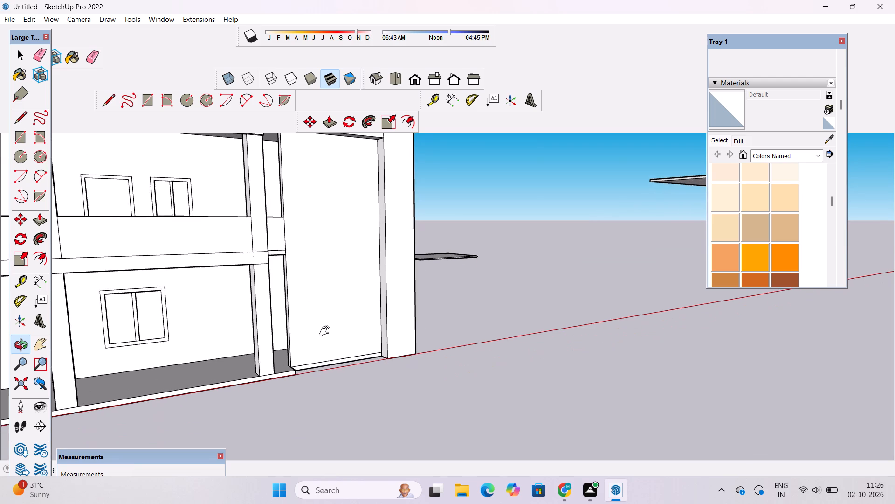
drag(407, 344, 386, 354)
scroll(385, 347, down, 5)
shift+drag(390, 333, 303, 416)
scroll(300, 310, up, 7)
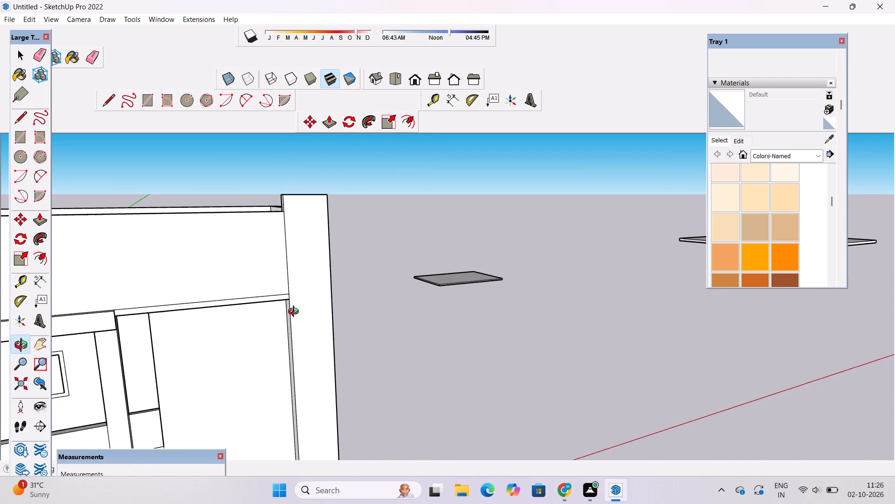
scroll(296, 313, up, 6)
shift+drag(294, 315, 431, 355)
drag(431, 356, 320, 359)
drag(242, 368, 242, 346)
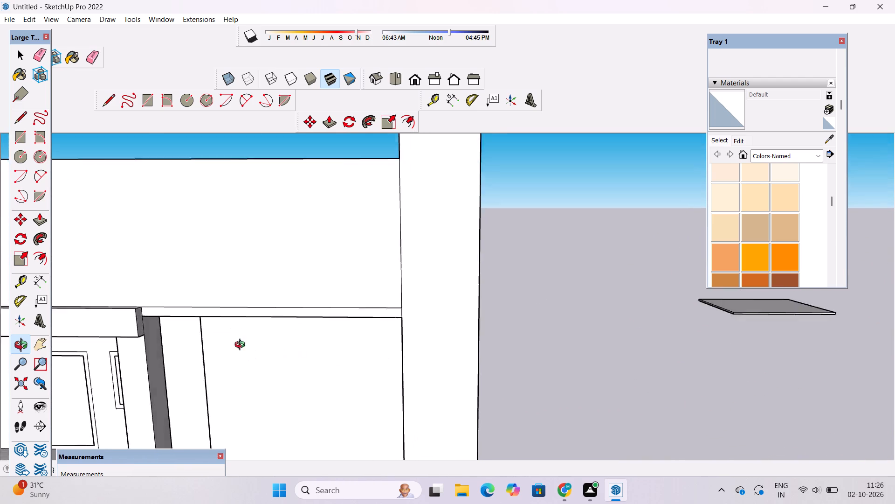
drag(242, 346, 249, 298)
scroll(250, 296, down, 4)
drag(269, 332, 289, 242)
drag(289, 242, 273, 352)
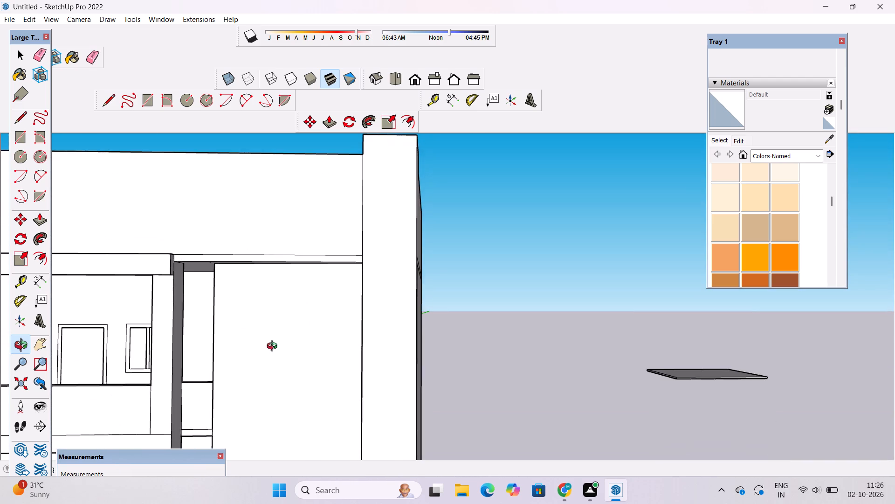
scroll(282, 323, down, 3)
shift+drag(281, 316, 367, 349)
scroll(367, 316, up, 2)
drag(367, 316, 370, 323)
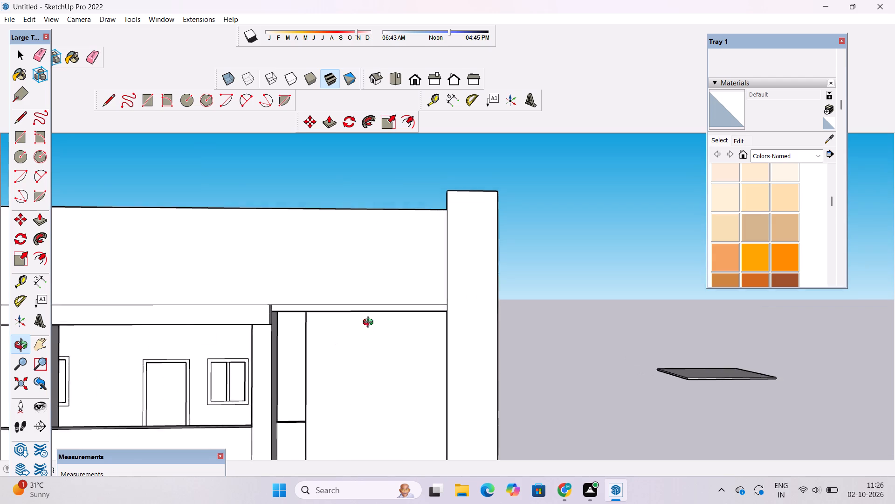
drag(370, 323, 372, 327)
scroll(372, 325, down, 4)
shift+drag(361, 312, 364, 323)
drag(358, 331, 401, 337)
scroll(393, 326, down, 1)
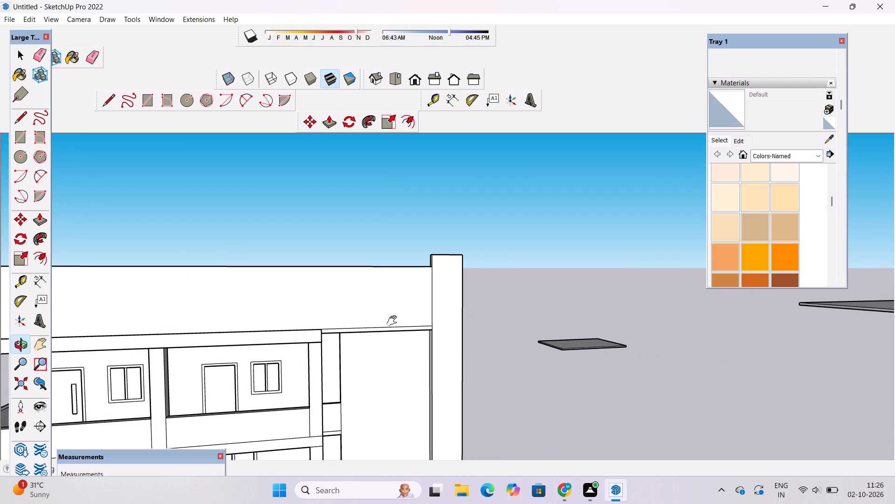
shift+drag(394, 321, 383, 325)
scroll(393, 308, up, 3)
drag(425, 303, 382, 309)
scroll(377, 311, down, 4)
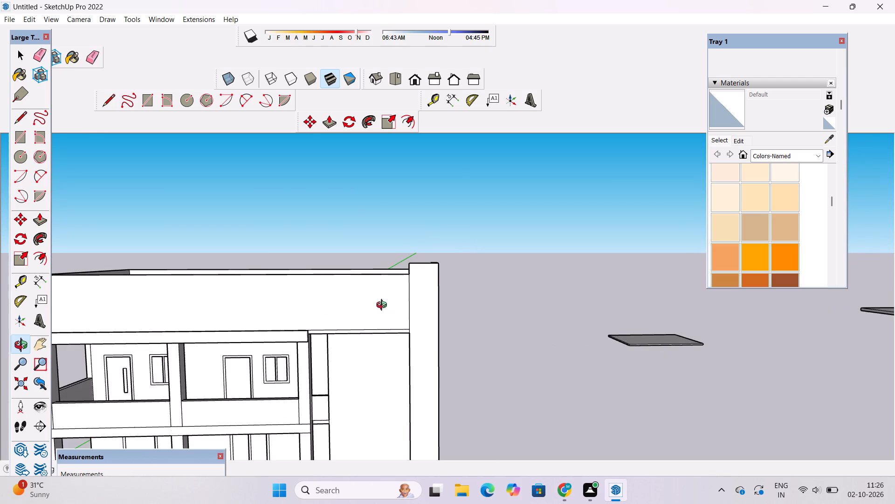
shift+drag(383, 306, 354, 316)
scroll(373, 311, up, 1)
scroll(361, 319, down, 1)
drag(330, 326, 330, 332)
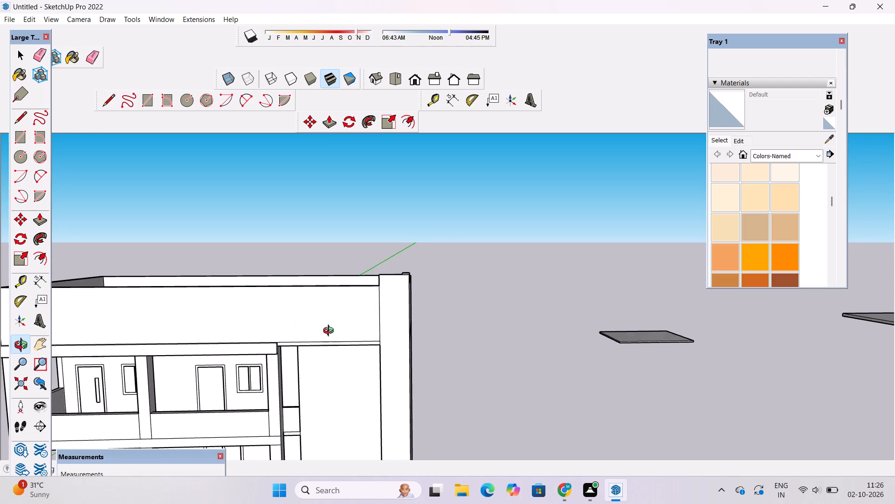
drag(330, 332, 335, 343)
scroll(336, 336, down, 4)
shift+drag(320, 332, 393, 340)
shift+scroll(413, 331, up, 4)
shift+drag(414, 331, 386, 331)
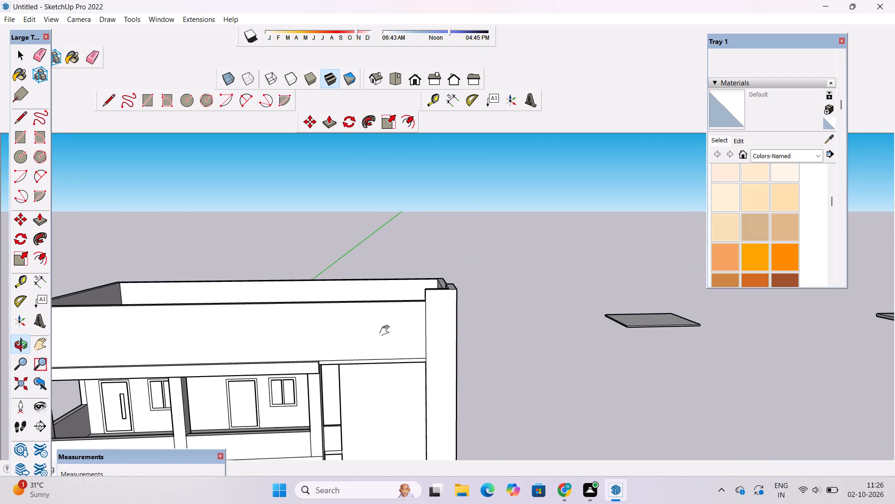
shift+scroll(386, 331, up, 2)
shift+drag(391, 326, 386, 326)
shift+scroll(406, 326, up, 2)
shift+drag(406, 326, 394, 323)
shift+scroll(394, 323, down, 4)
shift+drag(346, 324, 411, 327)
shift+drag(411, 324, 391, 329)
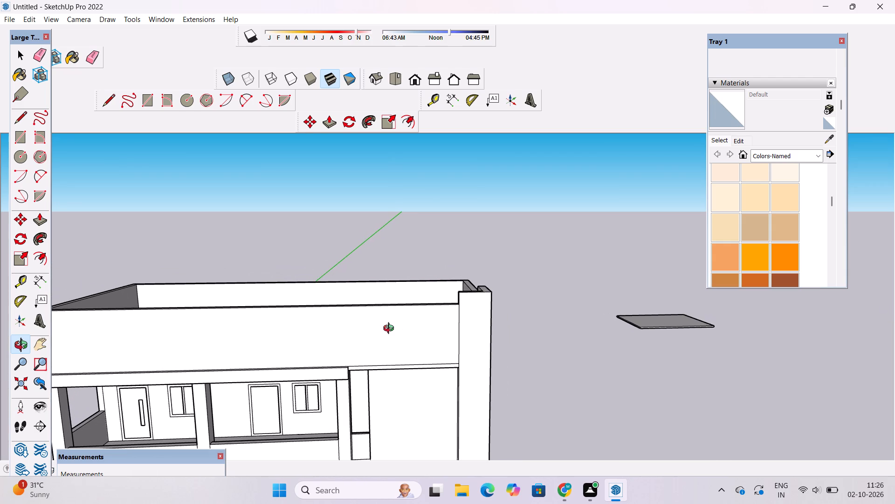
Draw a vertical rectangle about 11' 7" tall and 2' wide on the parapet's front face near the corner column.
key(r)
scroll(407, 336, down, 3)
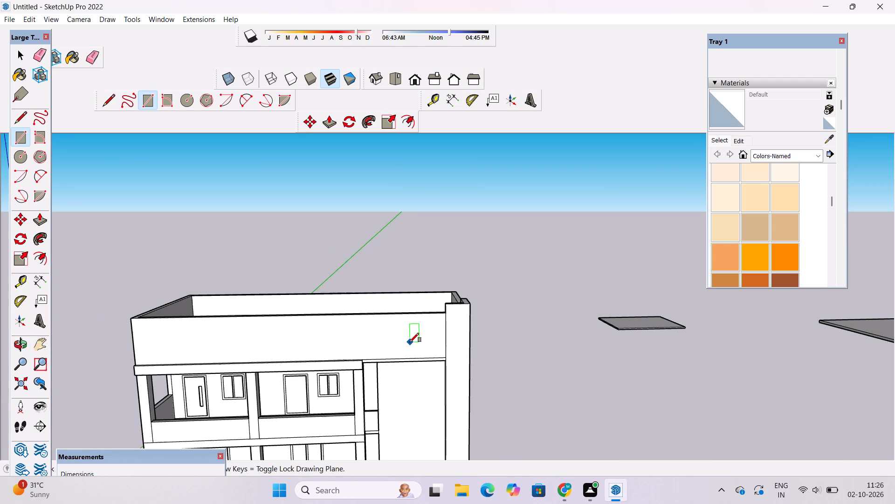
scroll(410, 342, down, 1)
scroll(412, 345, up, 8)
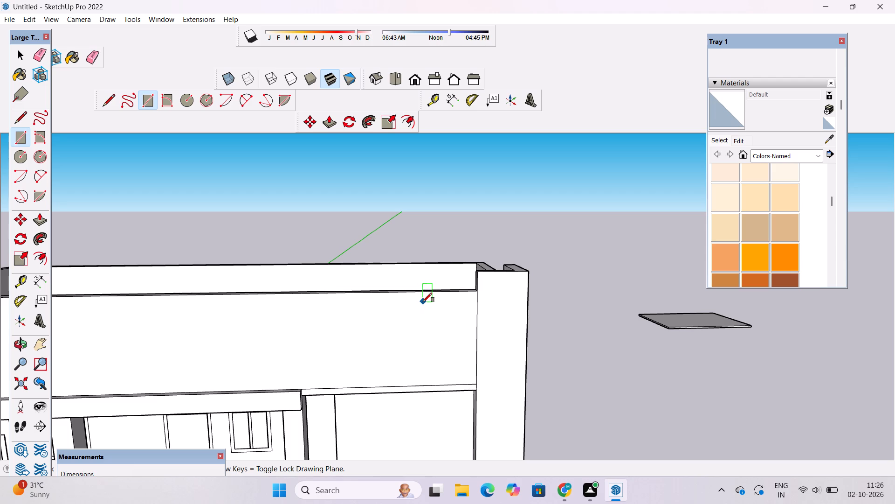
click(423, 302)
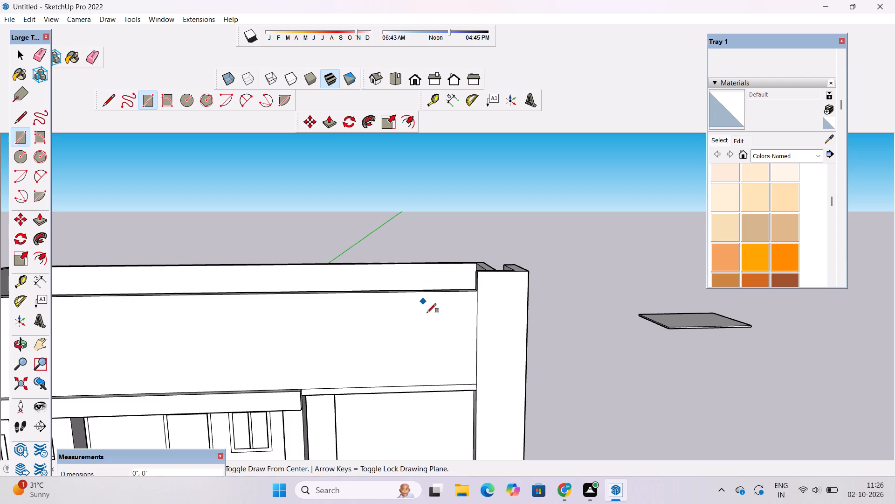
scroll(429, 372, up, 5)
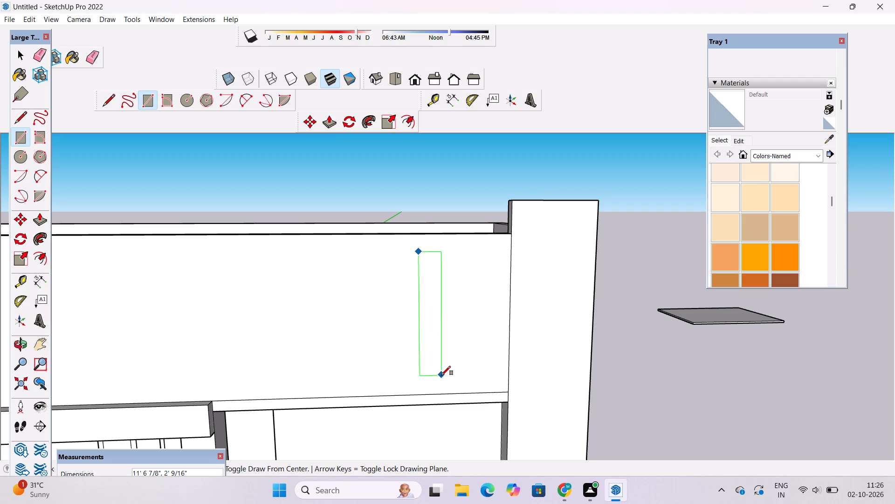
click(441, 375)
key(space)
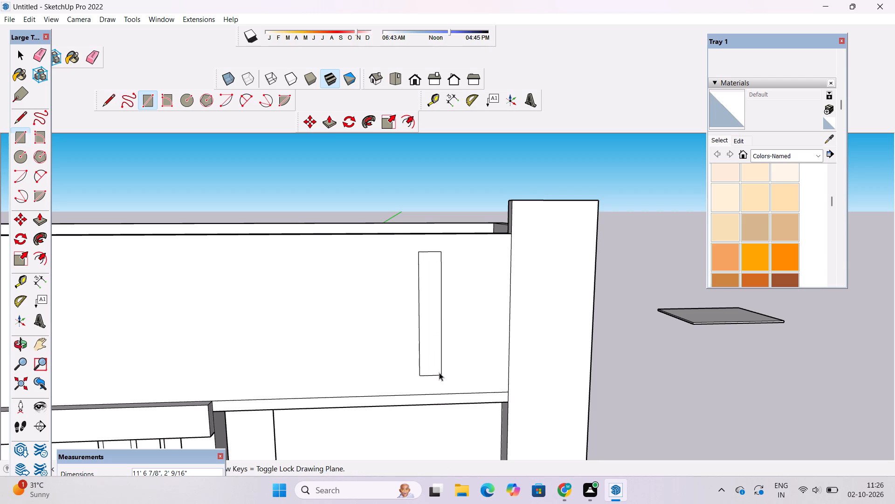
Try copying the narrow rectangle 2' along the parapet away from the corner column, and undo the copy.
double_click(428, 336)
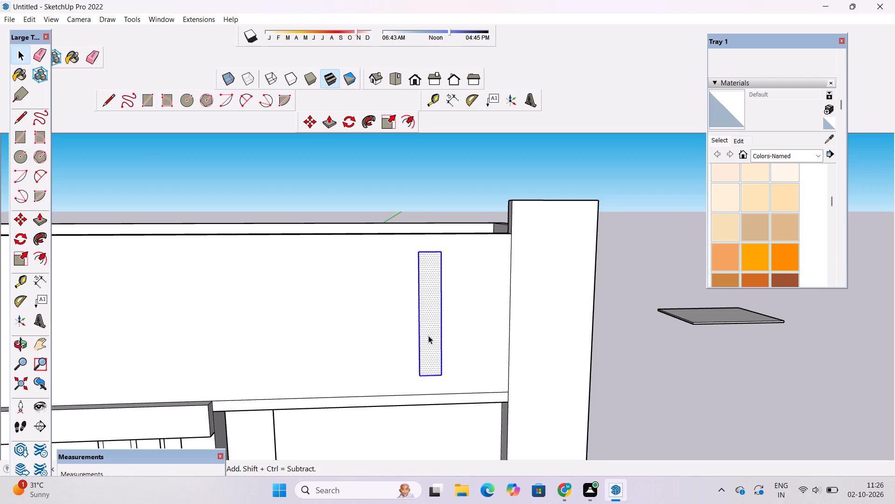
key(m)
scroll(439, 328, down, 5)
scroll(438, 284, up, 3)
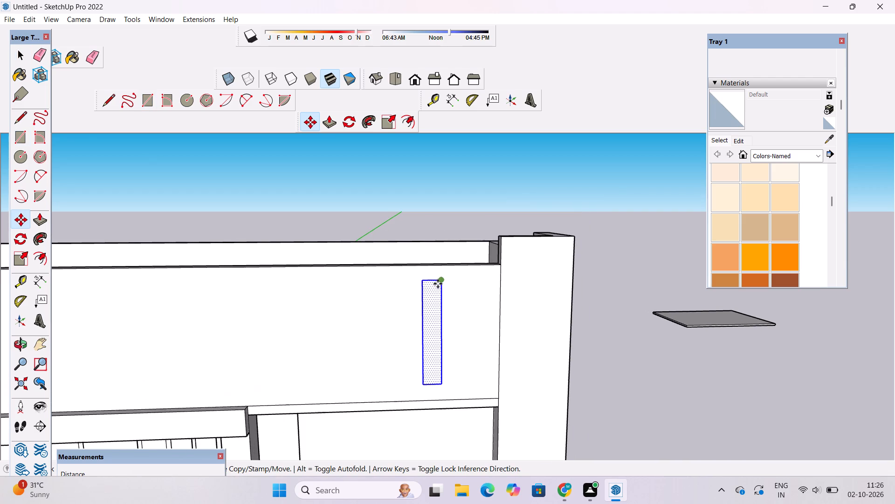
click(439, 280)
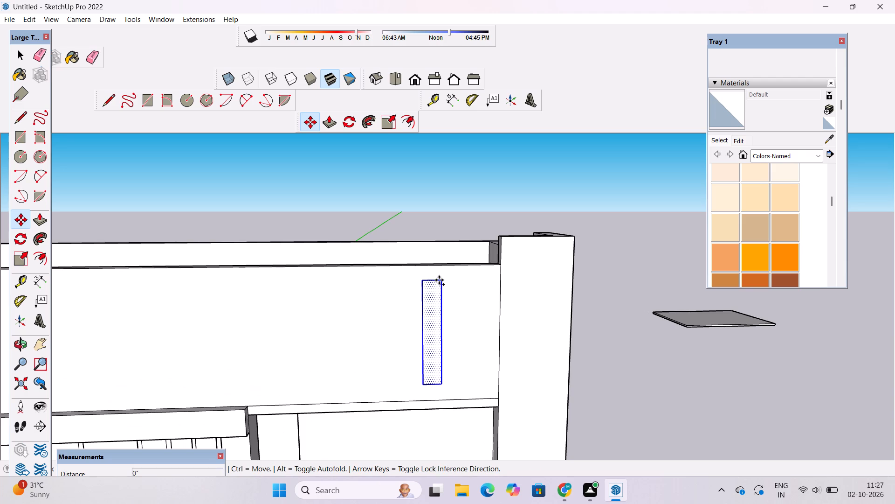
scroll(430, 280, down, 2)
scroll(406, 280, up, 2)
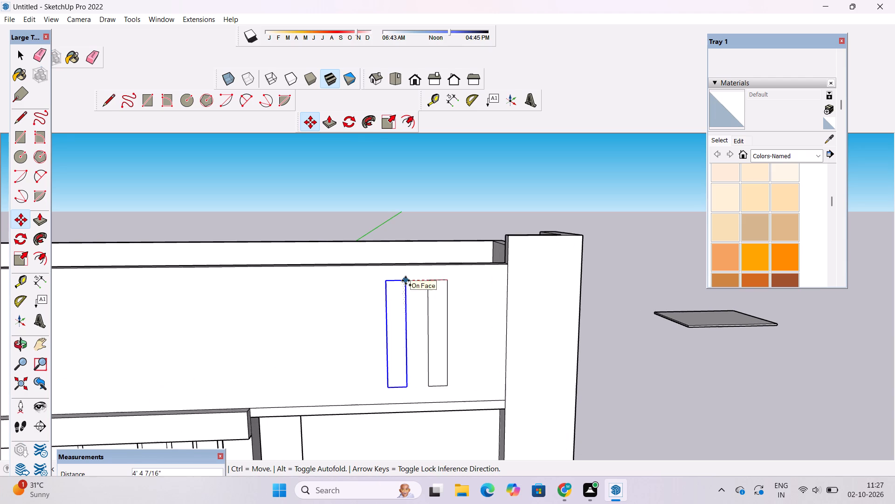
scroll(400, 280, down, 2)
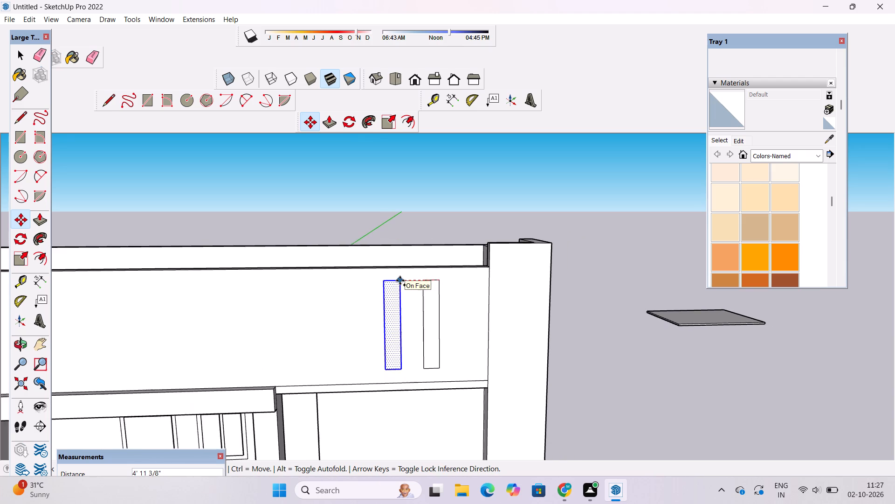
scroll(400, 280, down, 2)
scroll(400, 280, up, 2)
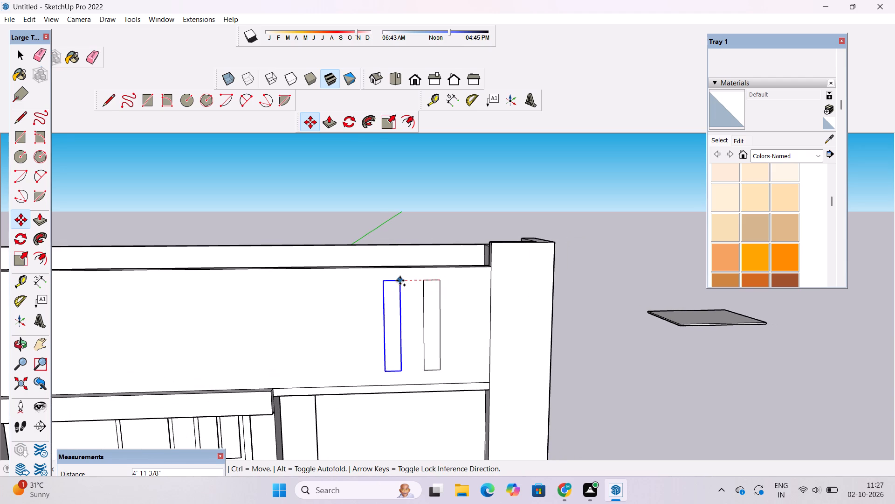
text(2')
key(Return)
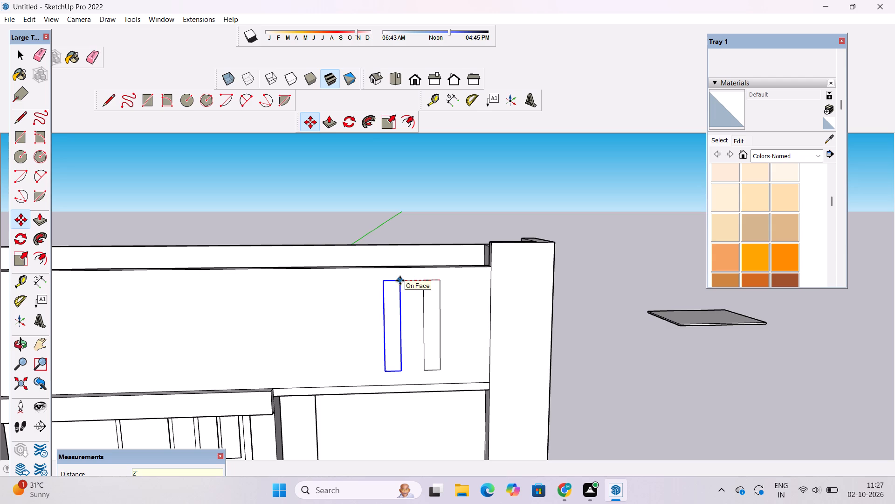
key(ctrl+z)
Copy the narrow rectangle along the parapet away from the corner column, making two copies at 4' spacing.
key(space)
double_click(429, 294)
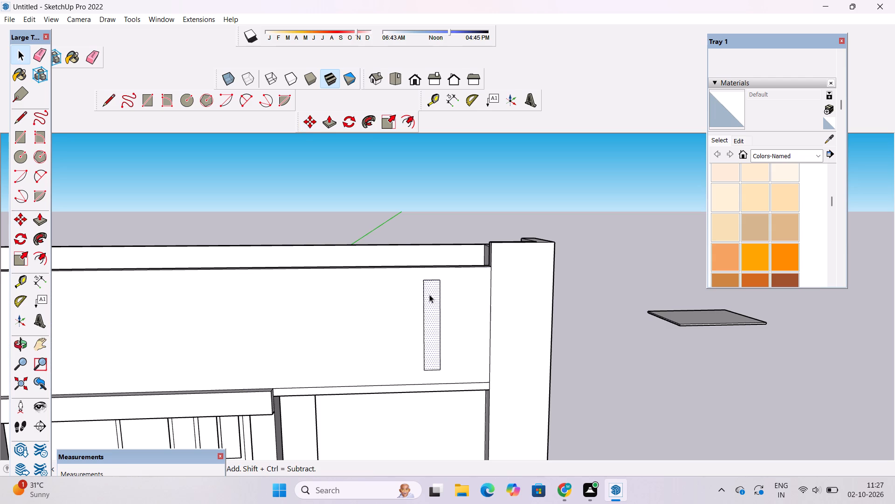
key(m)
scroll(430, 294, down, 2)
scroll(434, 289, up, 2)
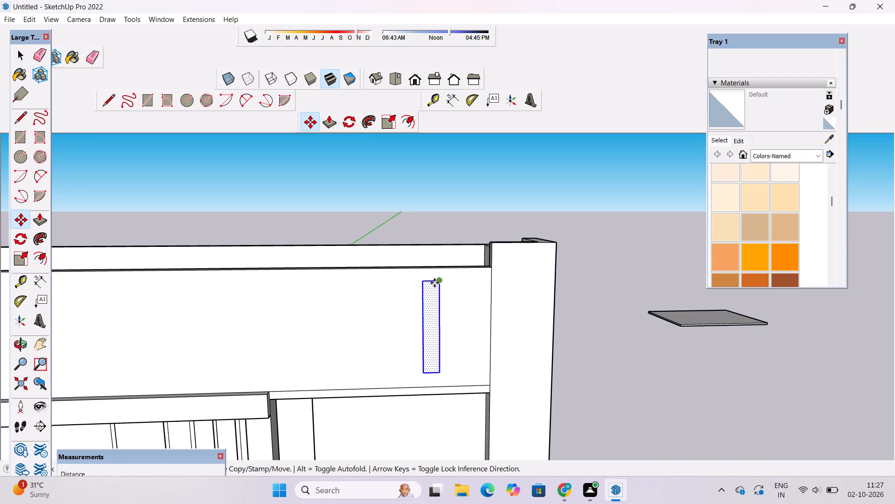
click(440, 282)
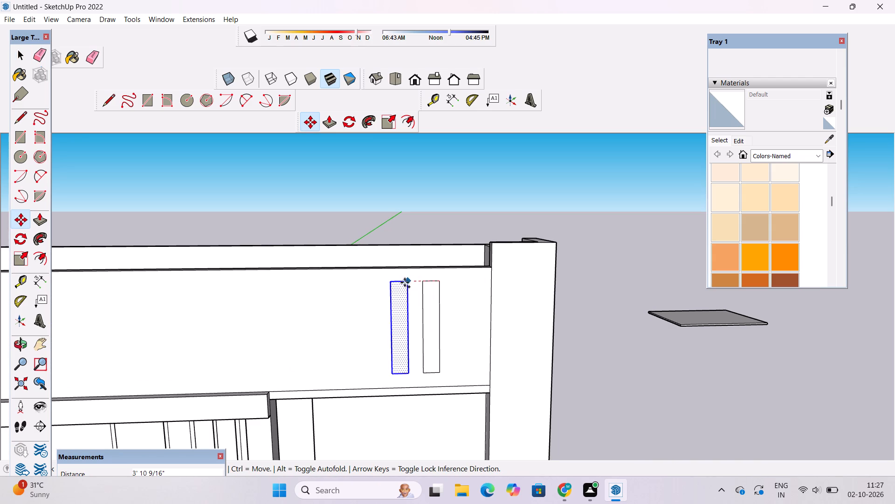
text(4')
key(Return)
text(*2)
key(Return)
key(space)
Push the three narrow rectangles beside the corner column 1' 6" through the parapet to cut vertical slot openings.
scroll(398, 286, down, 5)
key(o)
drag(425, 286, 427, 347)
scroll(415, 295, up, 4)
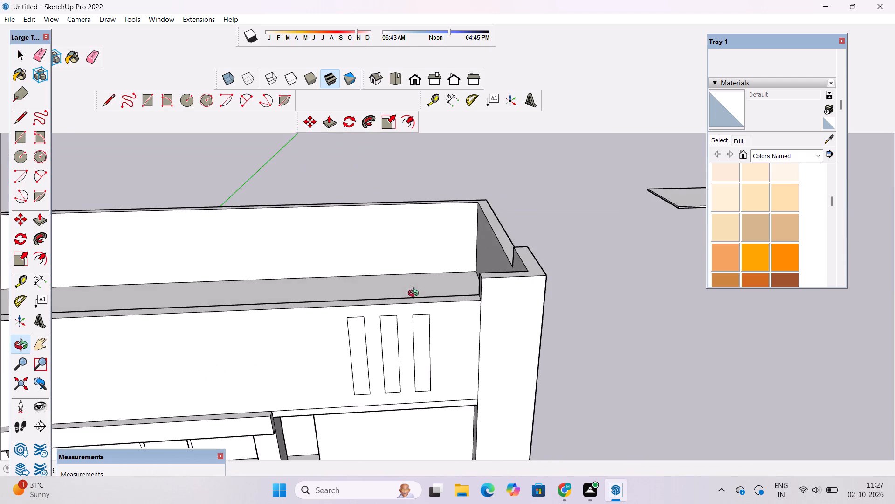
drag(424, 313, 426, 325)
scroll(426, 325, up, 2)
shift+drag(426, 325, 402, 310)
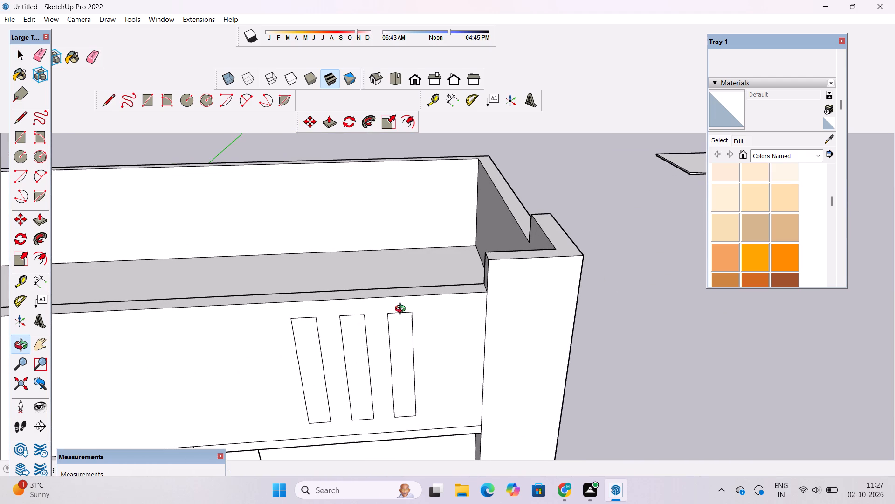
scroll(402, 310, down, 2)
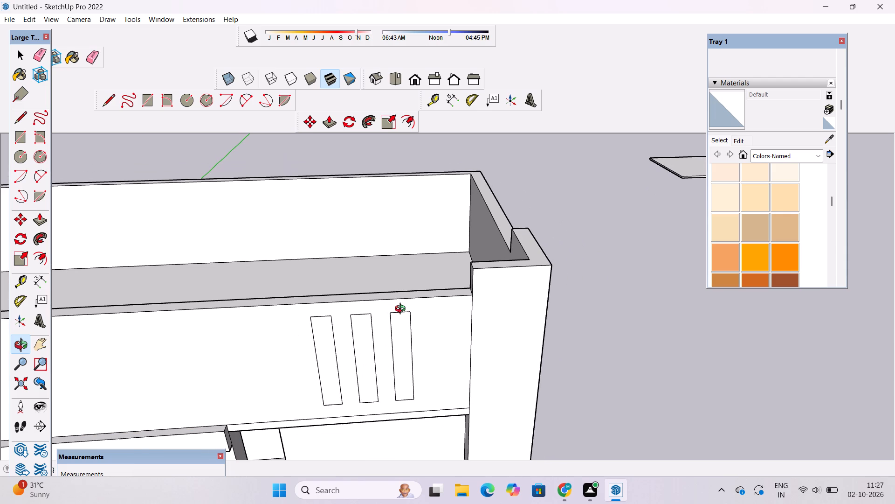
drag(409, 311, 411, 316)
scroll(411, 328, up, 2)
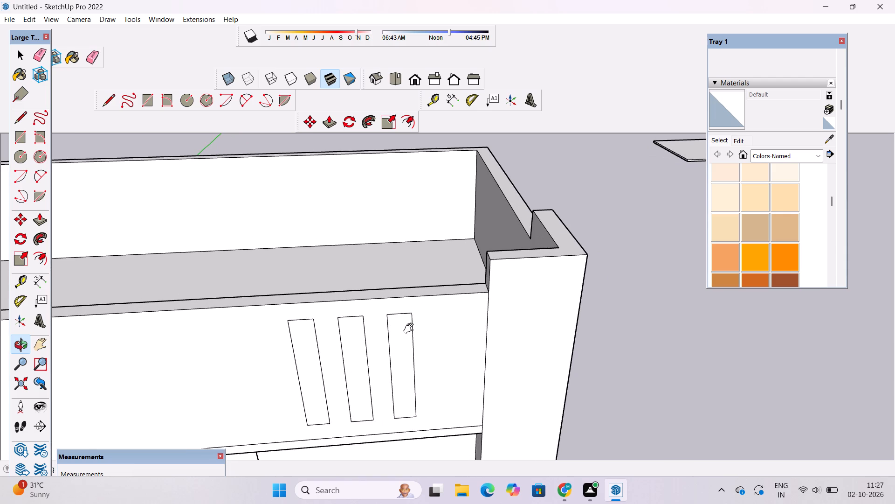
shift+drag(411, 329, 425, 354)
scroll(423, 355, down, 3)
drag(406, 372, 432, 354)
shift+click(432, 352)
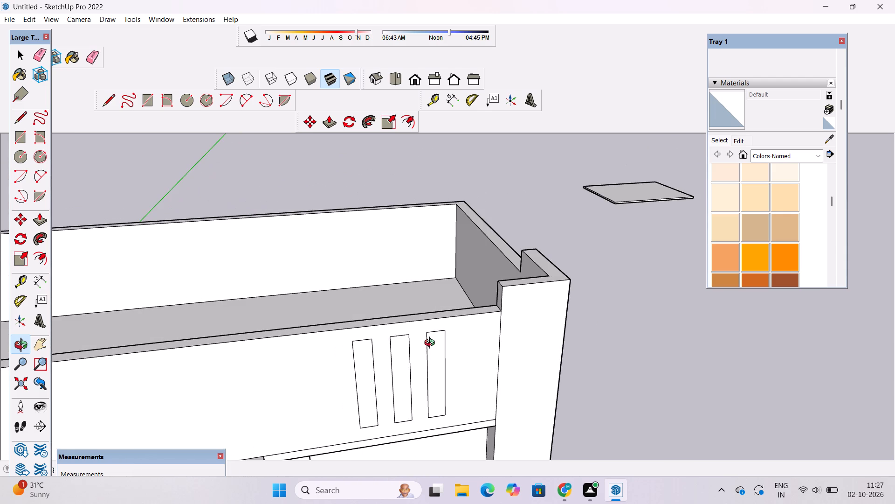
key(space)
click(437, 358)
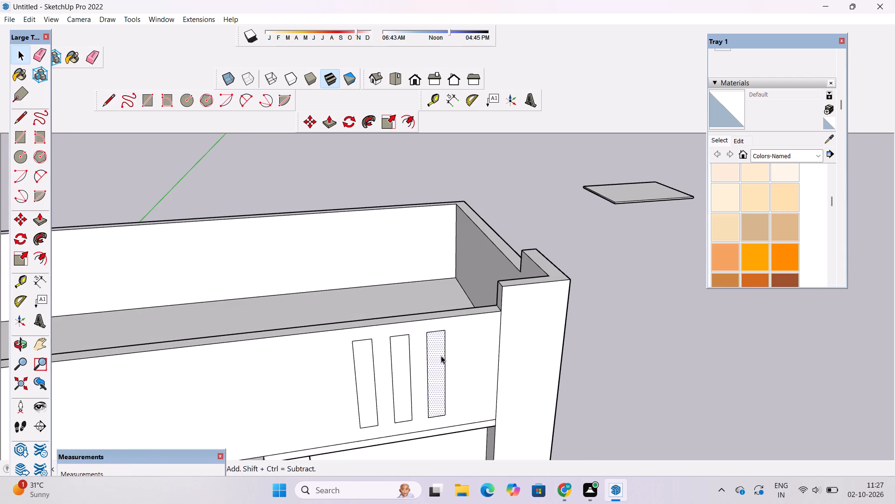
key(p)
click(441, 356)
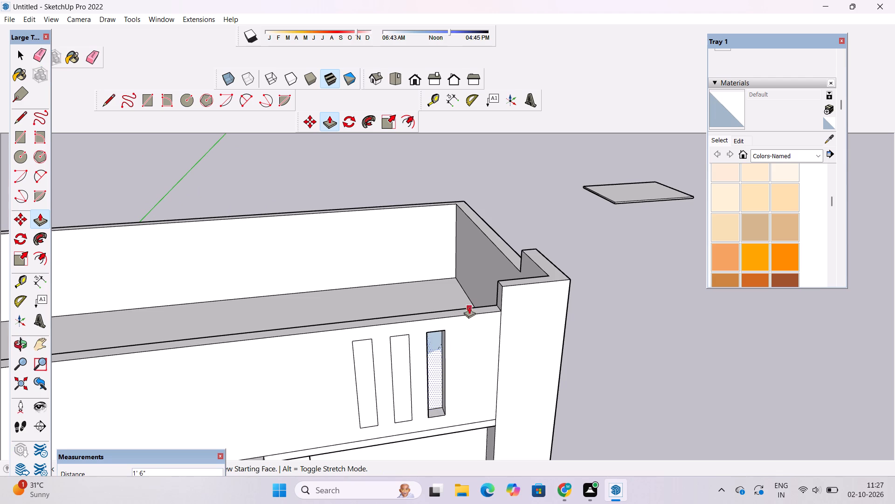
click(469, 307)
click(405, 359)
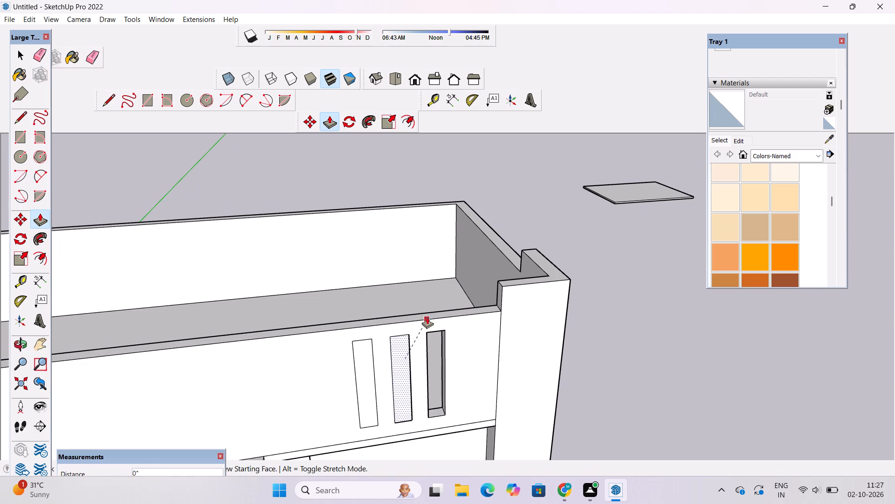
click(436, 311)
click(361, 359)
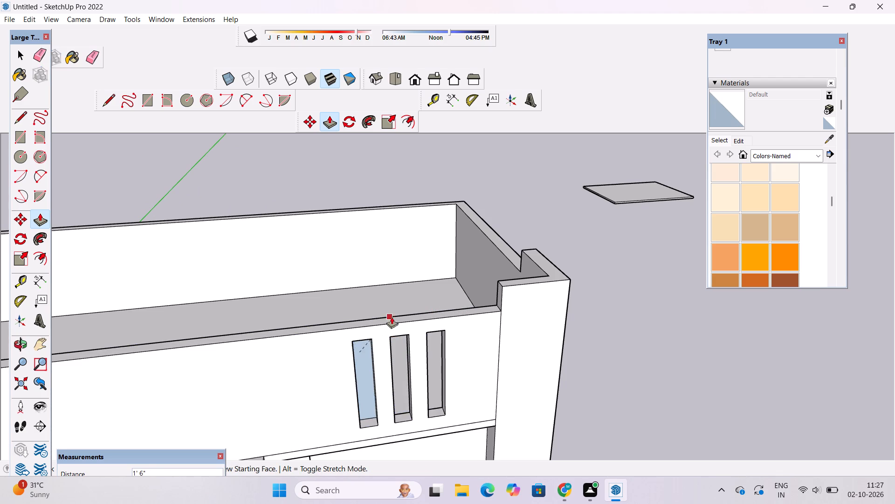
click(394, 315)
Examine the parapet slot openings, the corner column and the balcony facade from several angles and distances.
key(o)
scroll(394, 315, down, 6)
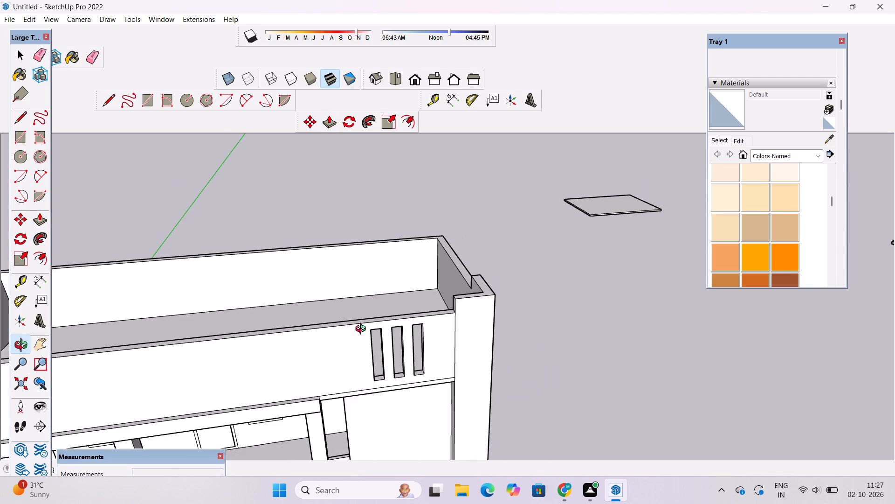
drag(340, 348, 451, 353)
scroll(427, 355, down, 5)
drag(476, 378, 441, 373)
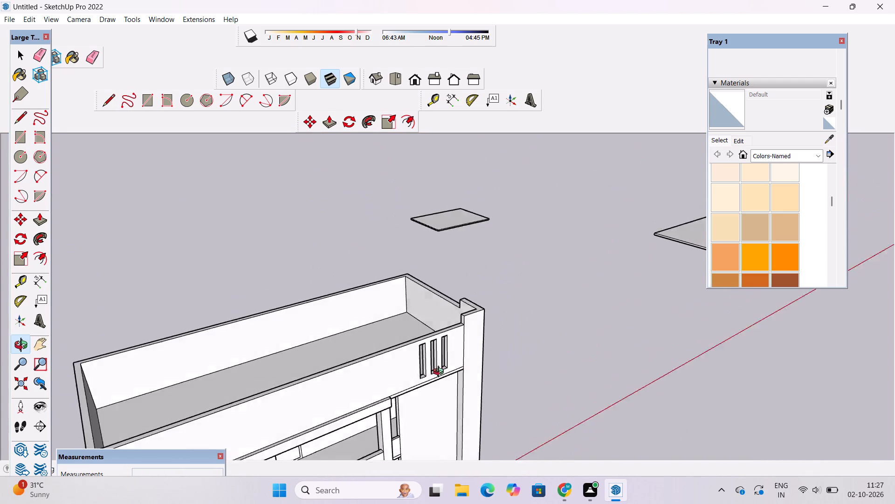
drag(441, 373, 438, 371)
scroll(436, 348, up, 11)
drag(509, 365, 497, 362)
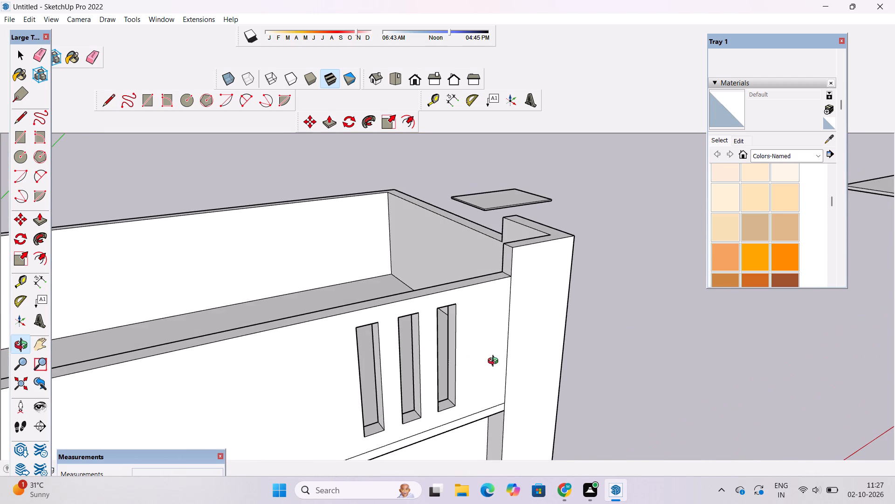
shift+drag(493, 361, 482, 367)
scroll(482, 367, down, 5)
drag(520, 382, 476, 352)
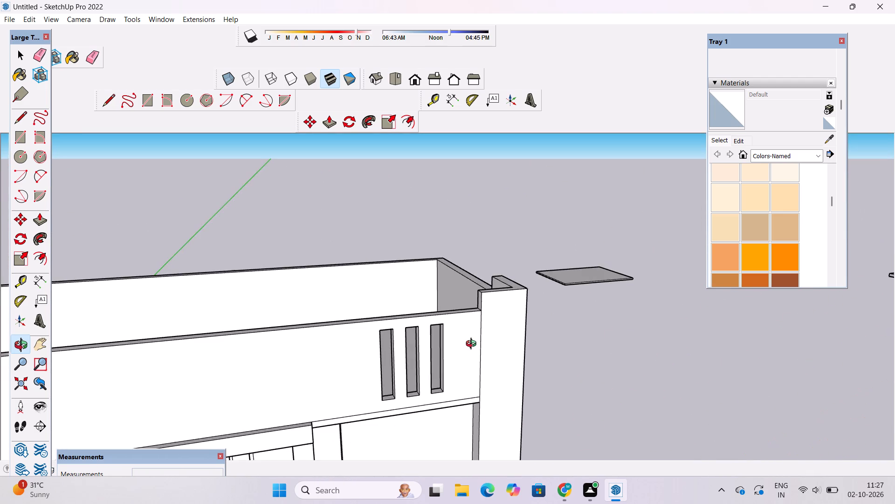
scroll(473, 345, up, 2)
shift+drag(473, 344, 485, 337)
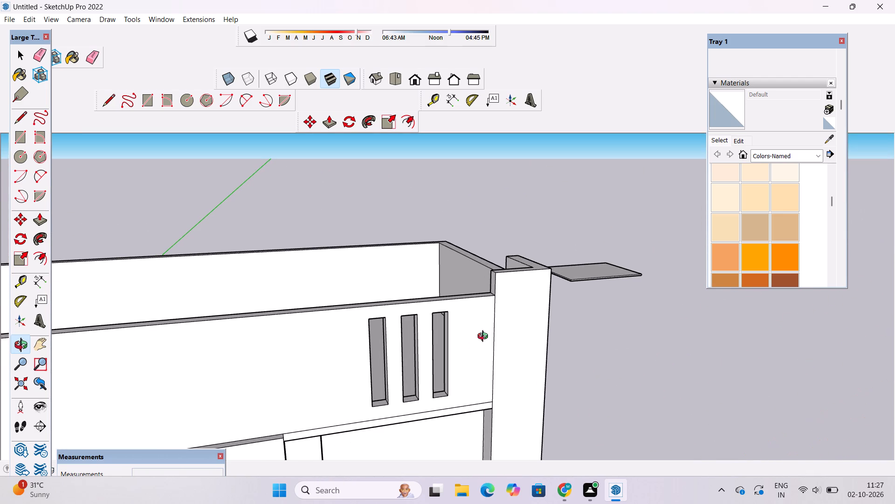
scroll(485, 337, down, 4)
shift+drag(488, 353, 499, 369)
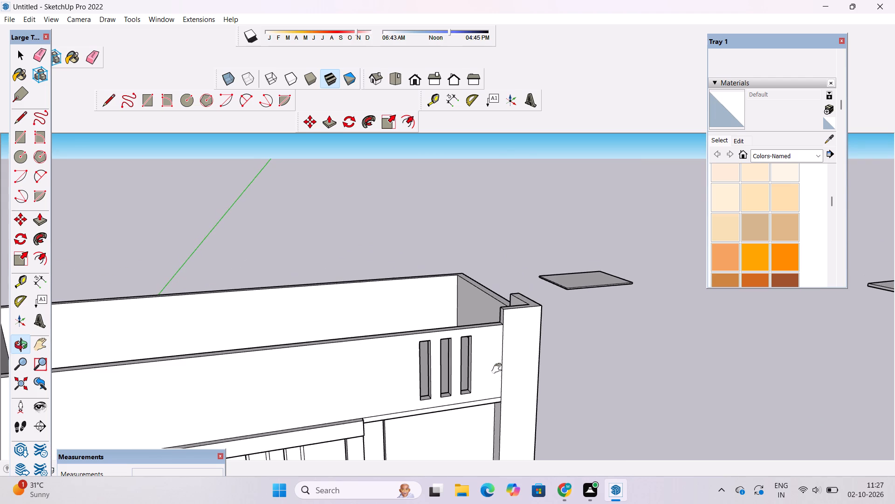
shift+drag(499, 369, 499, 369)
drag(503, 371, 470, 362)
scroll(463, 356, down, 3)
shift+drag(455, 355, 511, 356)
scroll(511, 356, up, 2)
scroll(511, 356, down, 3)
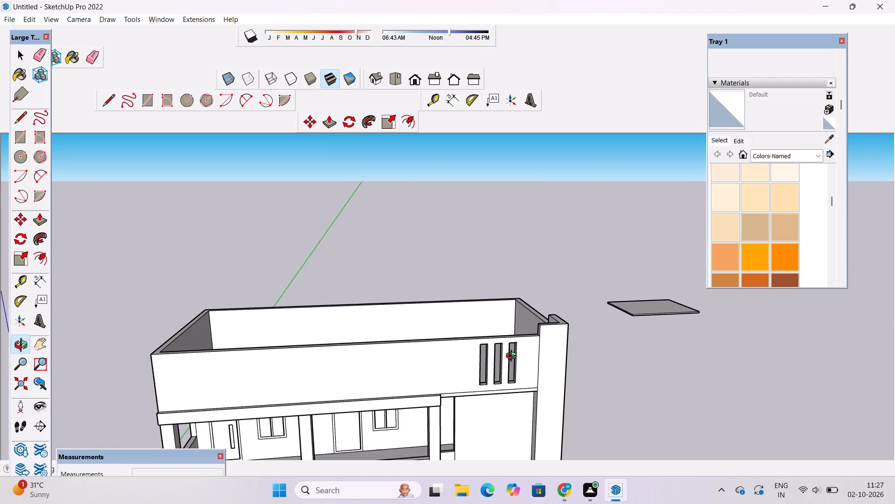
drag(514, 357, 474, 366)
scroll(464, 368, up, 2)
scroll(425, 382, down, 3)
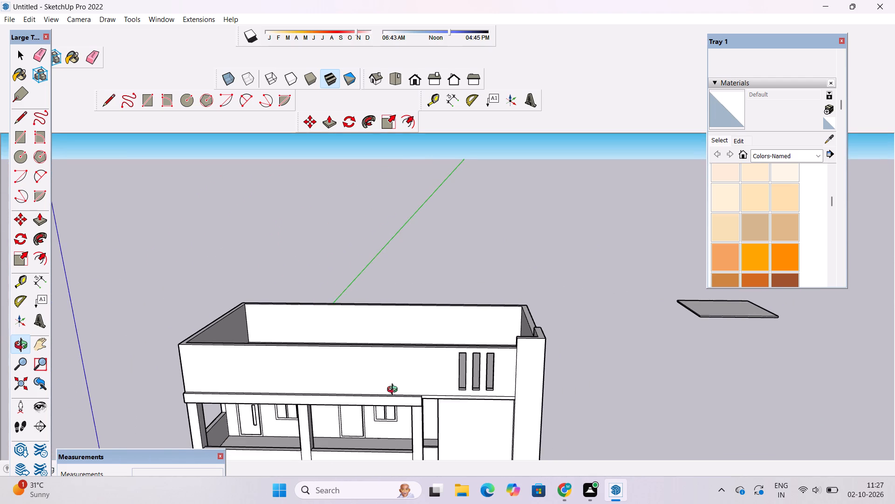
drag(394, 391, 416, 390)
scroll(420, 386, down, 2)
shift+drag(410, 393, 449, 393)
scroll(449, 392, up, 5)
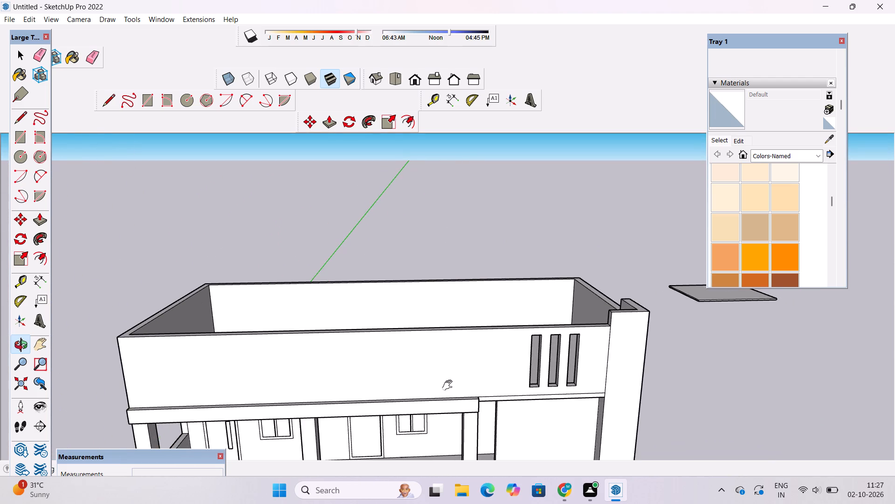
shift+drag(449, 385, 444, 381)
drag(450, 392, 485, 444)
scroll(469, 406, up, 4)
shift+drag(469, 399, 475, 407)
click(475, 406)
Draw a rectangle about 7' 10" wide and 15' tall on the parapet's front face, from the balcony ledge to the parapet's top edge.
key(r)
scroll(380, 401, down, 1)
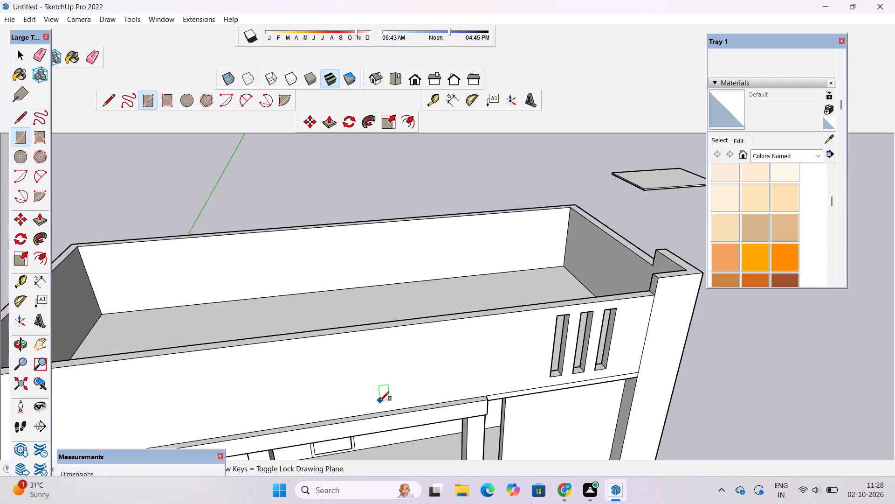
scroll(380, 401, down, 3)
scroll(440, 403, up, 5)
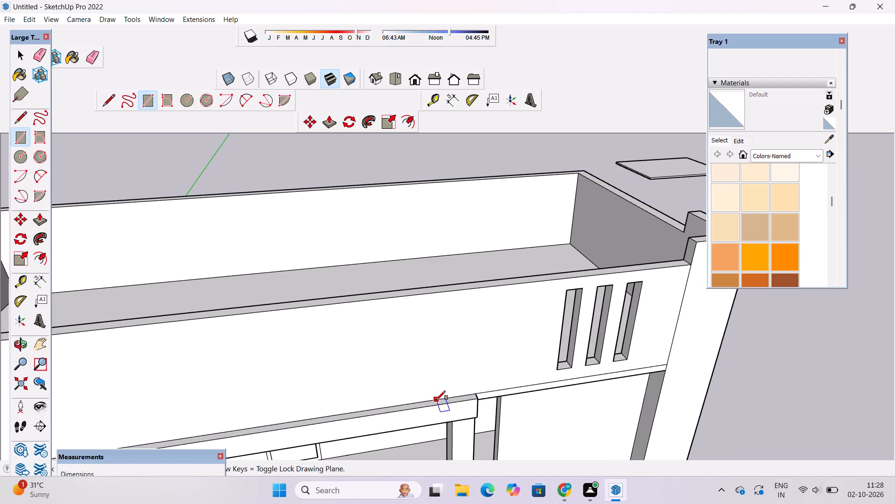
click(436, 400)
scroll(436, 400, down, 7)
scroll(441, 356, up, 2)
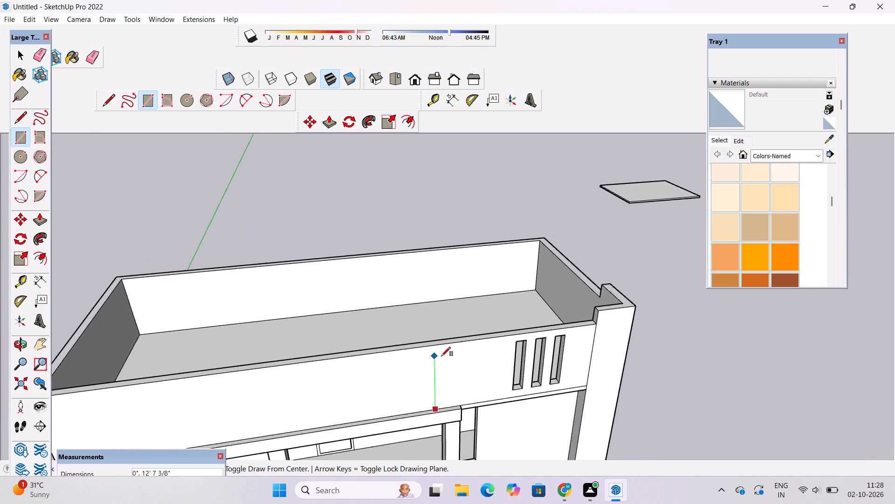
scroll(441, 356, up, 5)
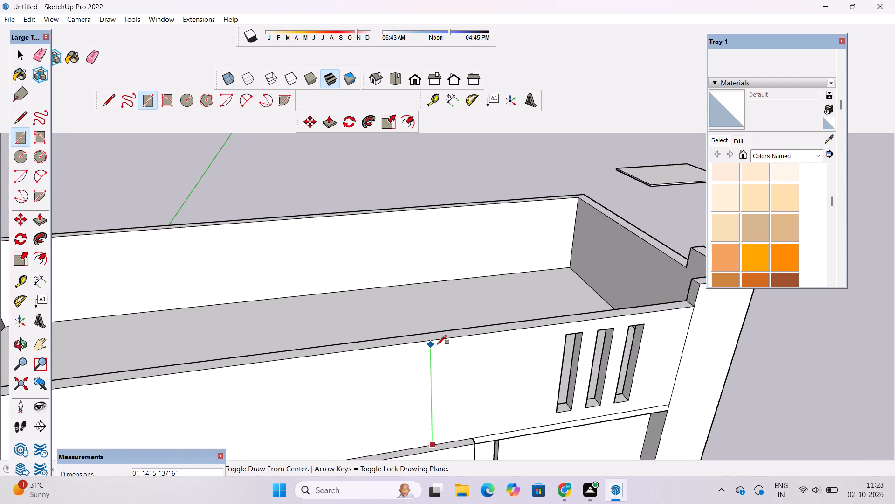
scroll(437, 344, down, 7)
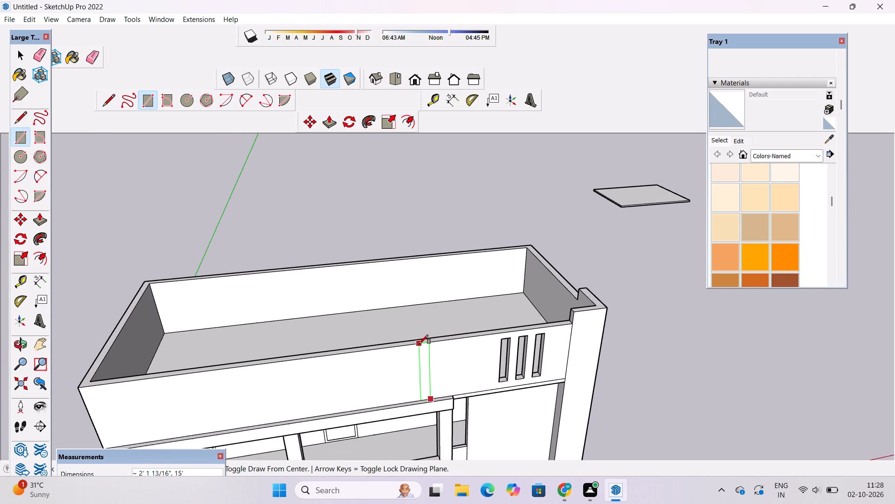
scroll(415, 344, up, 2)
scroll(402, 349, down, 2)
scroll(401, 350, up, 3)
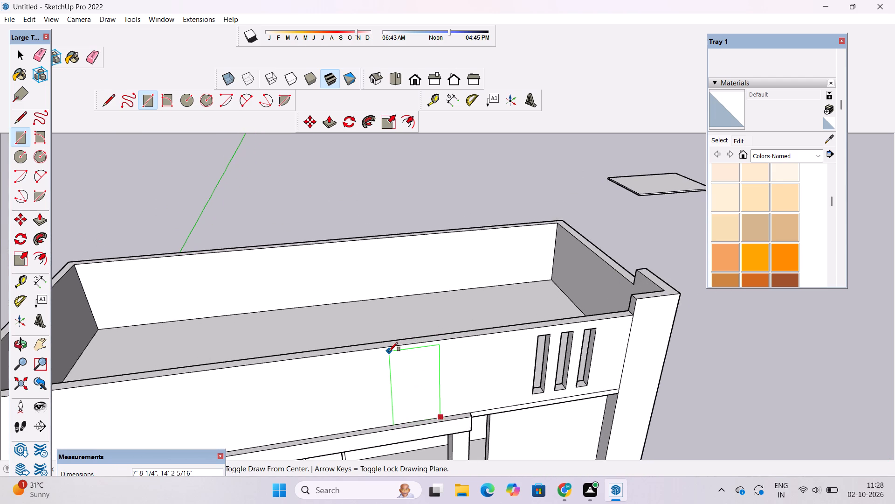
scroll(389, 351, up, 3)
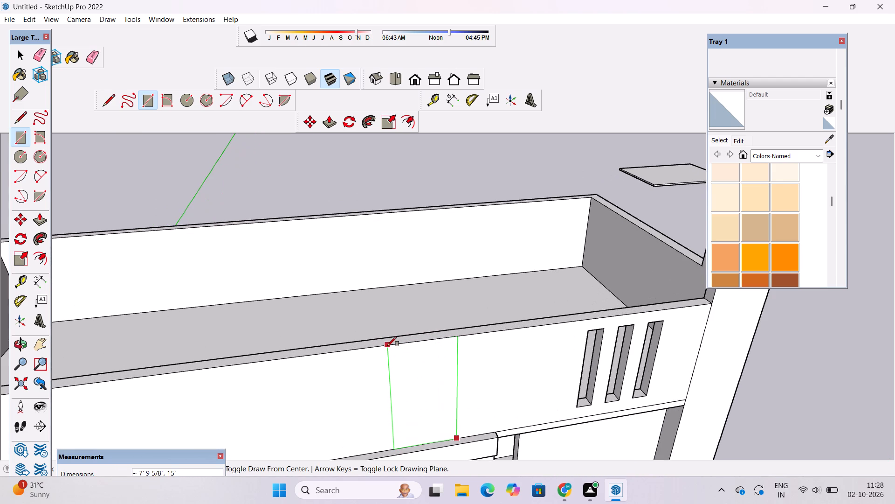
click(387, 346)
Examine the tall rectangular panel outlined on the parapet's front face from several angles and distances.
key(o)
scroll(387, 346, down, 7)
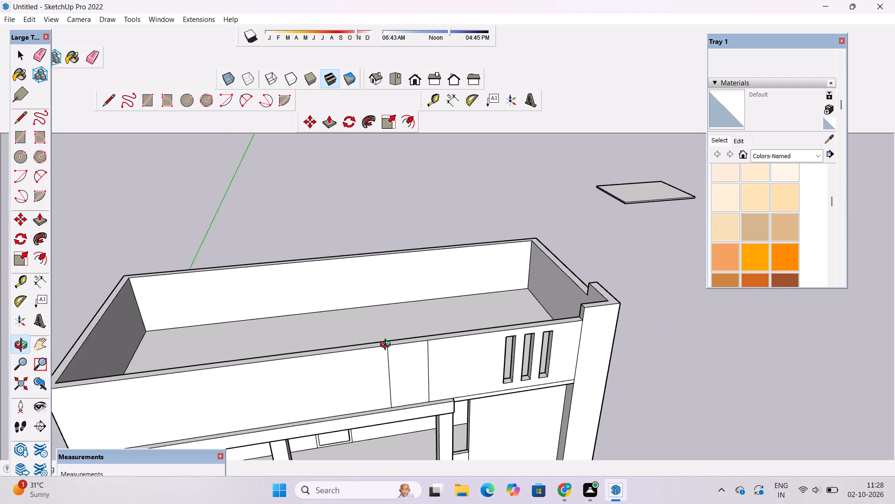
drag(463, 379, 434, 347)
scroll(420, 343, down, 3)
shift+drag(413, 358, 350, 432)
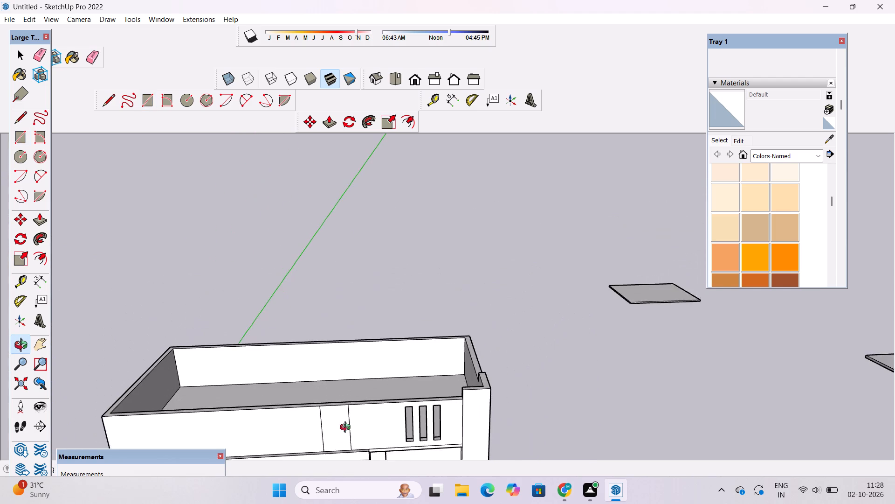
scroll(347, 428, up, 2)
shift+drag(347, 428, 363, 386)
scroll(360, 386, up, 4)
drag(360, 386, 356, 361)
scroll(318, 362, up, 3)
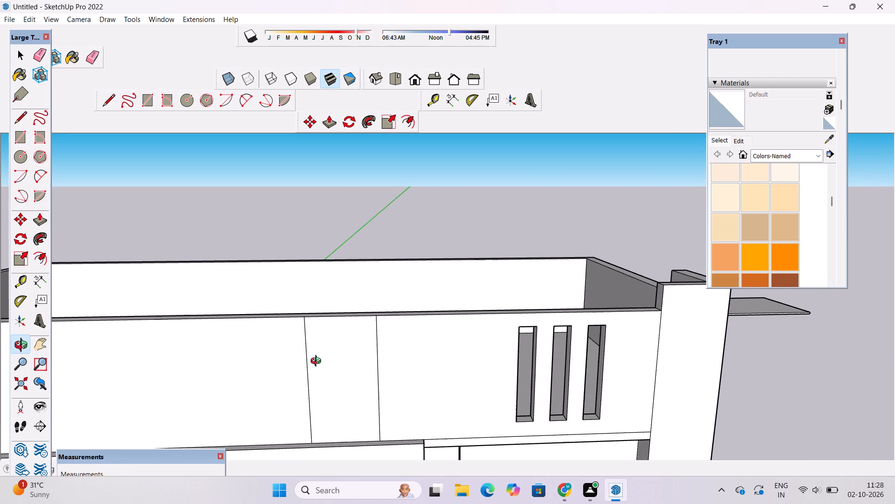
shift+drag(316, 368, 338, 380)
scroll(343, 374, up, 4)
shift+scroll(339, 374, down, 5)
shift+drag(368, 390, 355, 352)
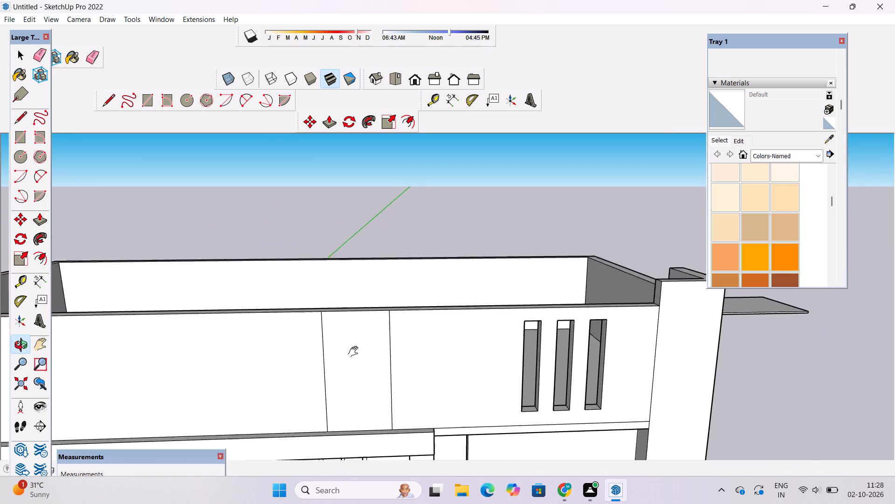
shift+drag(355, 352, 354, 349)
drag(324, 367, 343, 374)
scroll(351, 363, up, 3)
shift+drag(351, 363, 333, 362)
shift+drag(355, 391, 338, 375)
shift+scroll(337, 370, down, 4)
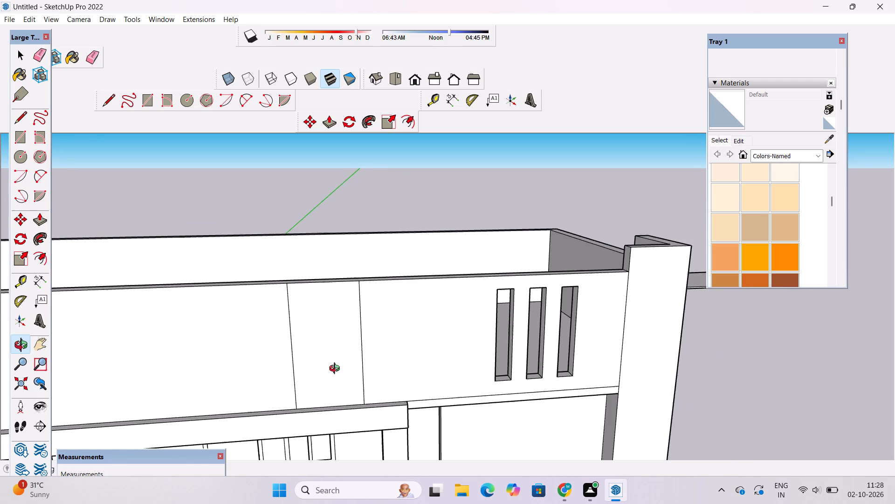
drag(338, 375, 332, 357)
shift+drag(331, 355, 324, 383)
scroll(324, 383, up, 1)
Draw a small vertical rectangle about 6' 2" tall and 1' 5 1/2" wide inside the panel's upper corner nearest the slots.
key(r)
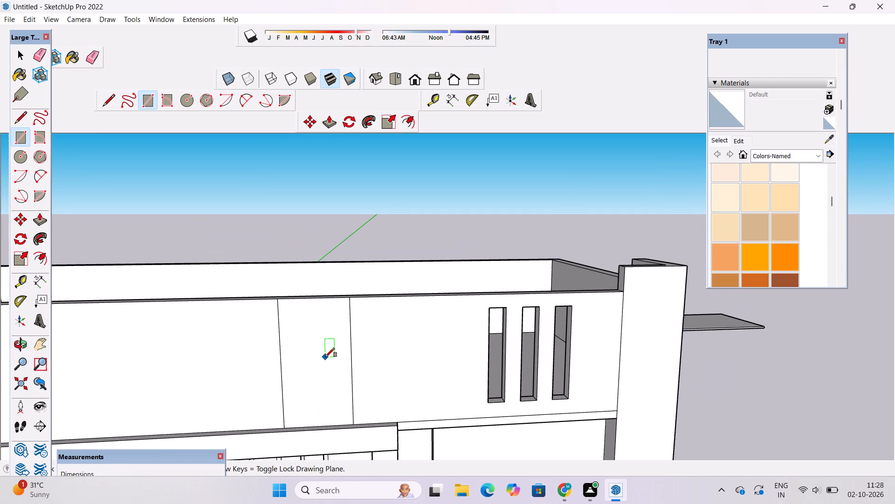
scroll(315, 342, down, 3)
scroll(310, 332, up, 3)
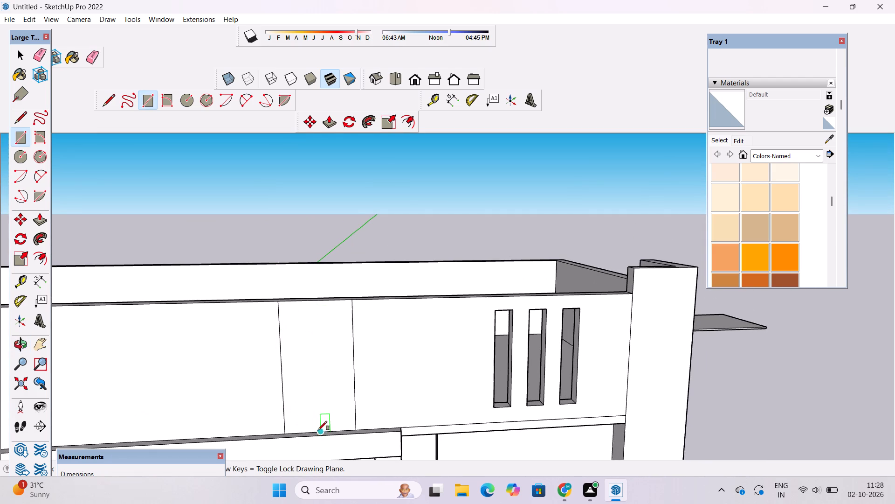
click(341, 314)
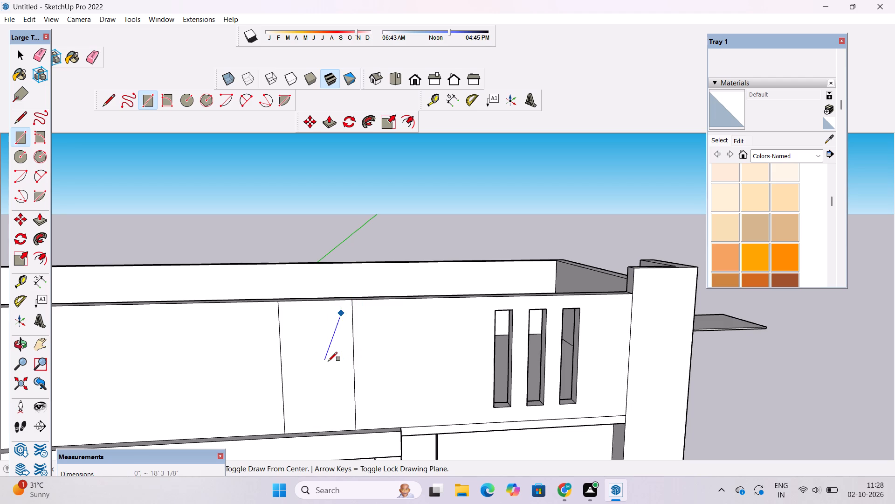
scroll(328, 373, up, 2)
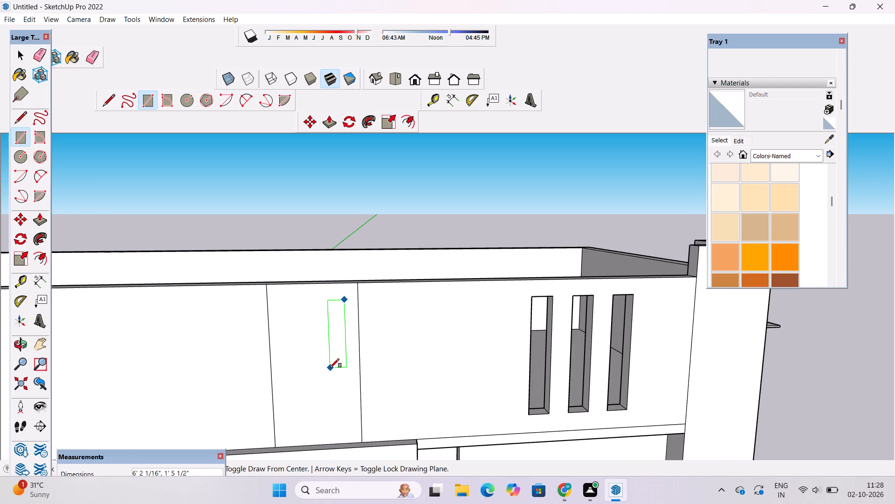
click(330, 368)
key(space)
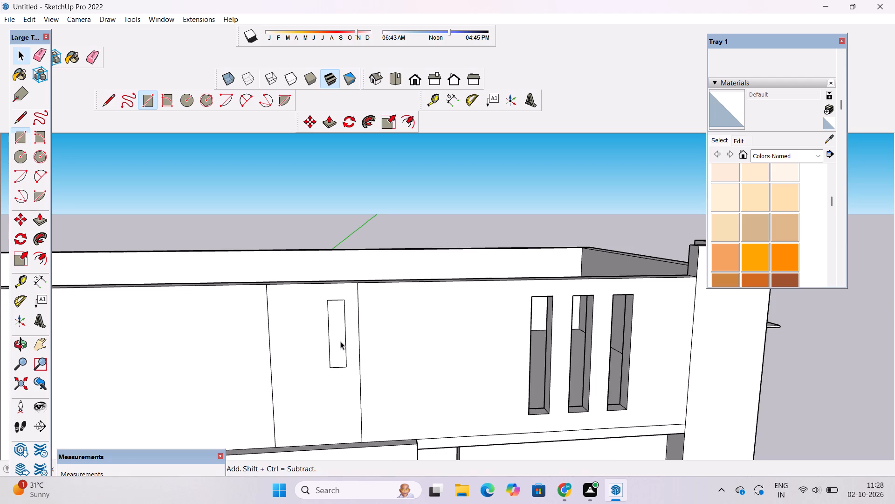
Copy the small vertical rectangle 4' horizontally, towards the panel's opposite edge at the same height.
double_click(340, 341)
key(m)
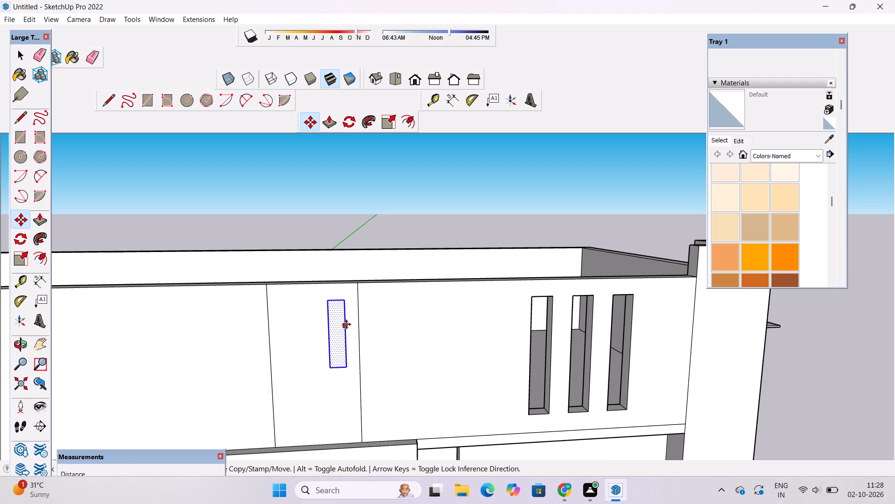
click(345, 302)
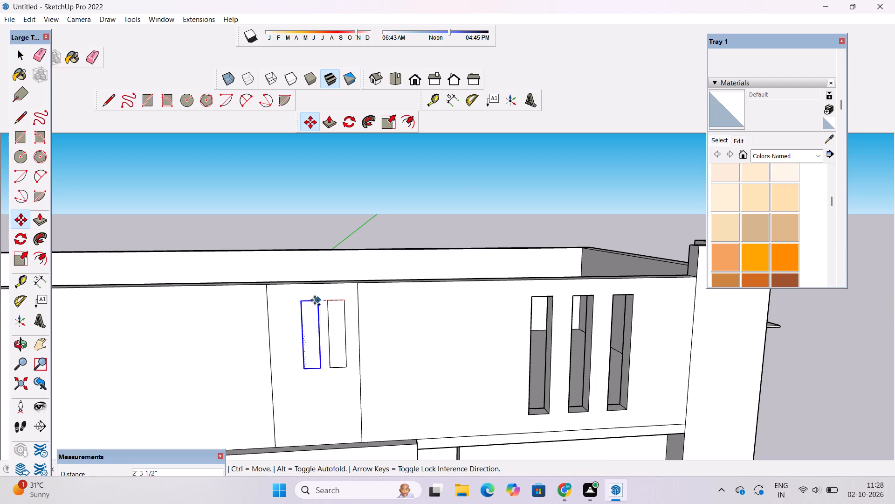
click(304, 301)
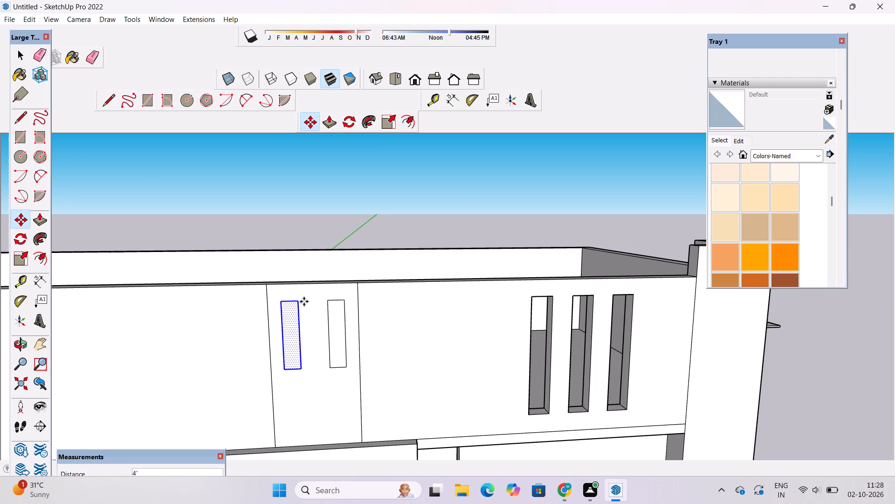
key(space)
click(395, 224)
Push both small vertical rectangles 2" into the panel to form shallow recesses.
scroll(341, 364, down, 1)
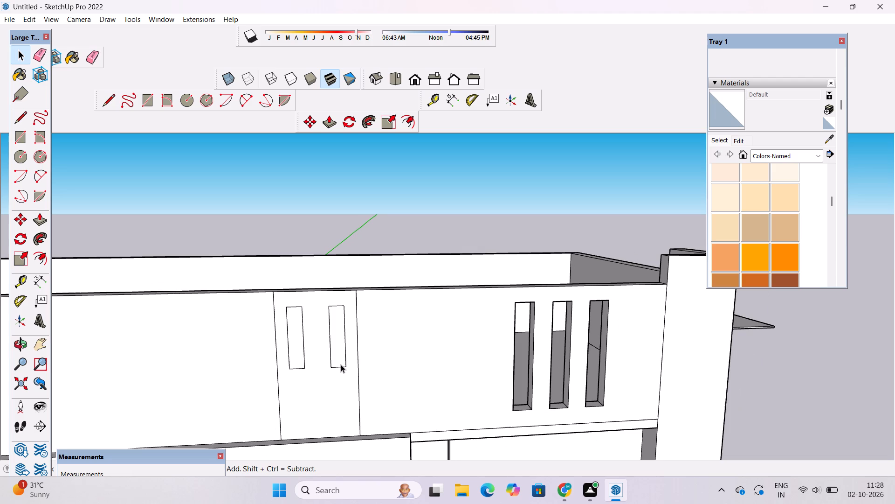
key(o)
drag(347, 361, 357, 432)
scroll(331, 395, up, 2)
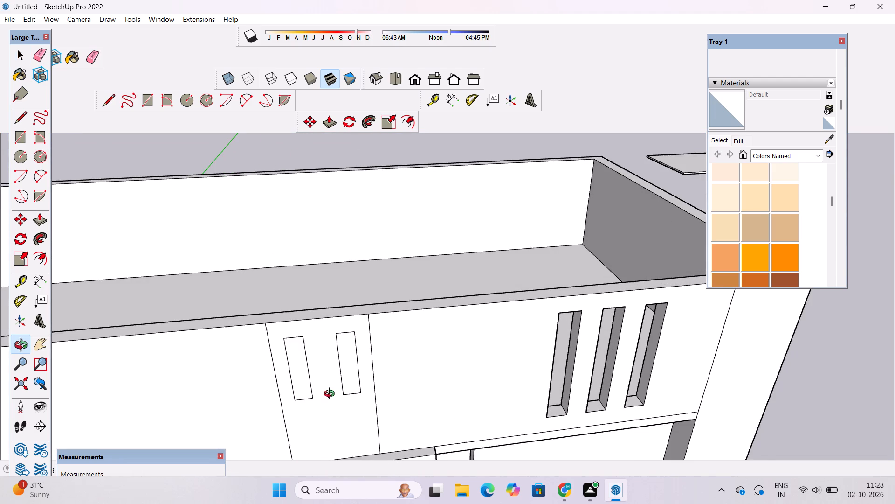
shift+drag(331, 395, 366, 367)
drag(367, 371, 364, 386)
scroll(362, 385, down, 2)
shift+drag(365, 371, 357, 391)
scroll(356, 391, up, 2)
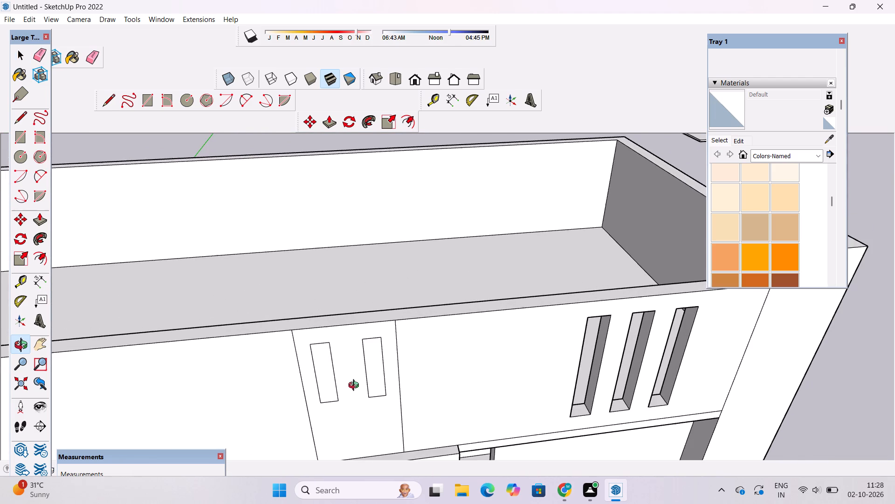
shift+drag(356, 385, 350, 396)
drag(350, 399, 355, 367)
shift+drag(356, 368, 354, 380)
key(space)
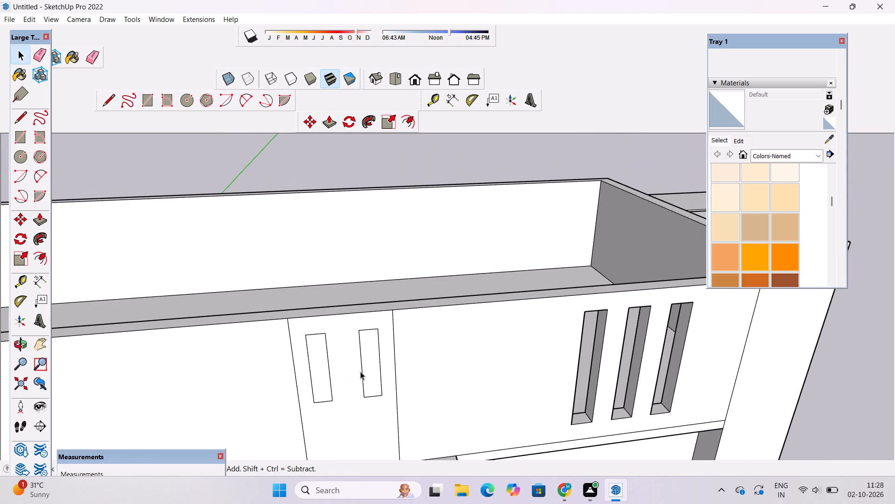
click(364, 364)
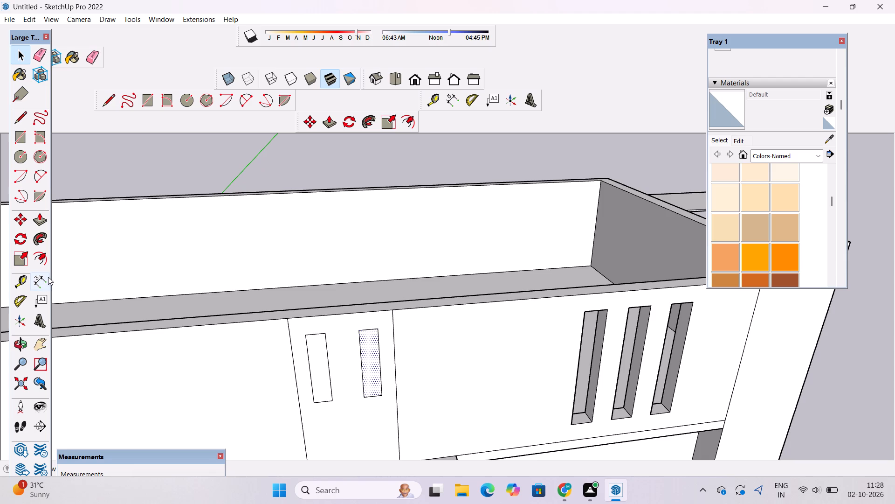
click(34, 221)
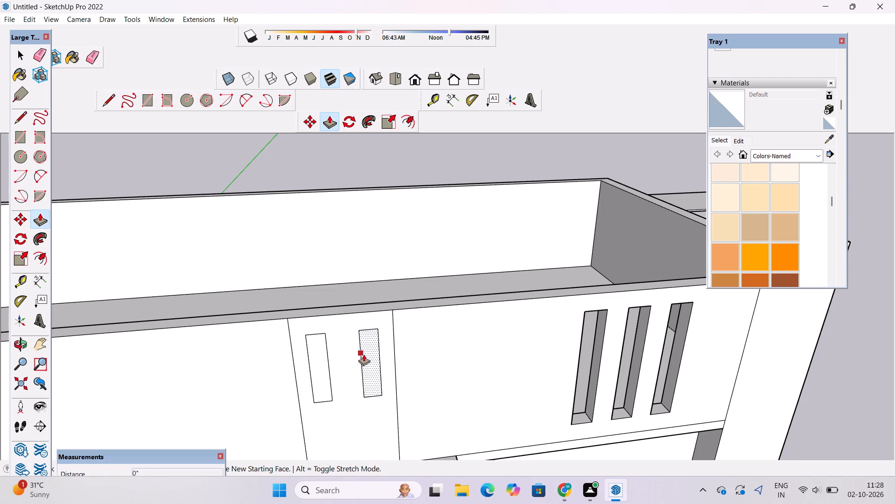
click(370, 357)
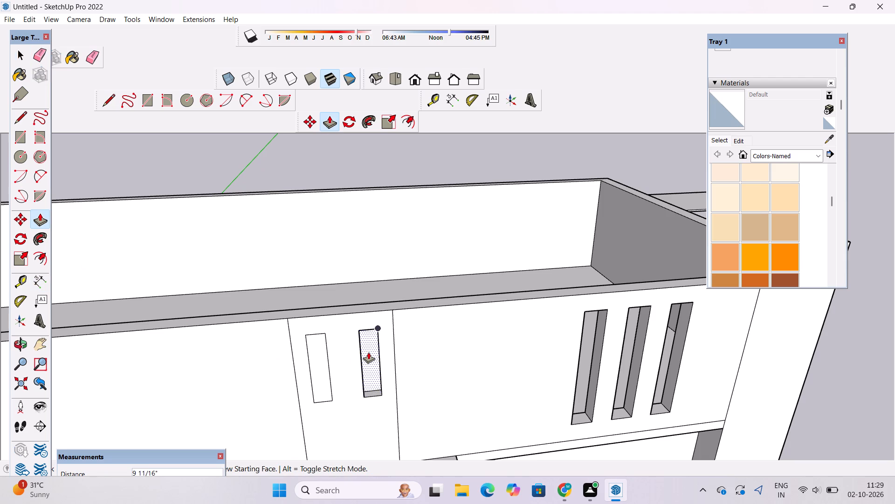
text(2")
key(Return)
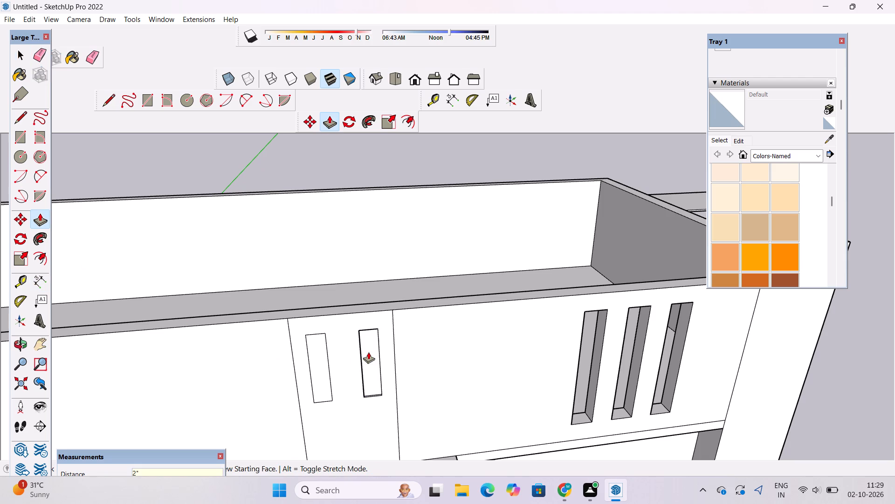
click(321, 358)
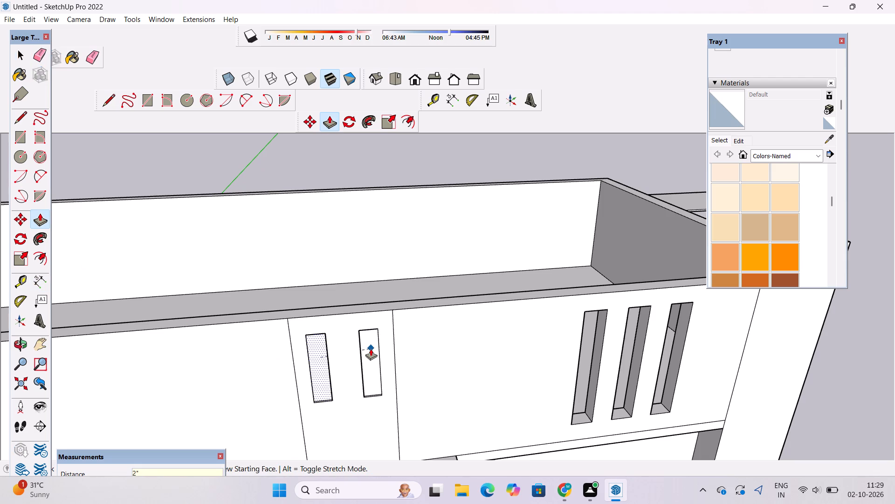
click(371, 349)
Examine the recessed panel, the parapet top and the surrounding facade from several angles and distances.
scroll(449, 370, down, 4)
key(o)
scroll(438, 379, down, 2)
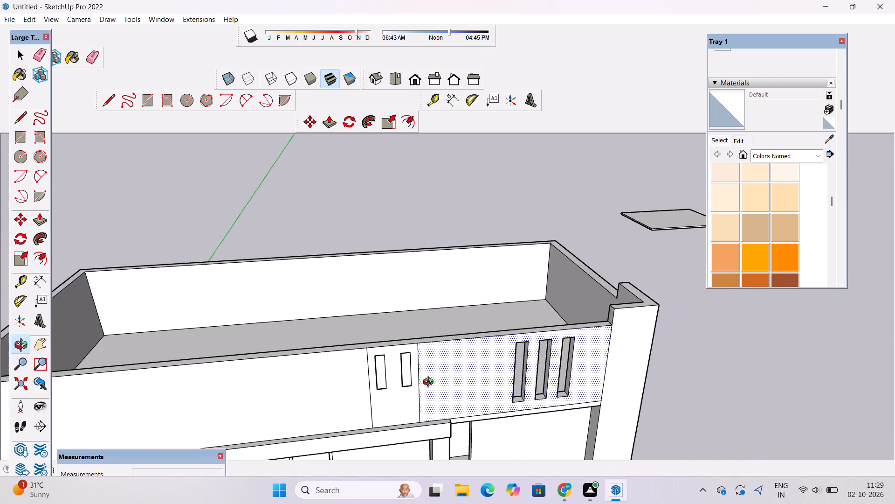
scroll(430, 383, down, 6)
drag(453, 393, 437, 373)
scroll(427, 365, down, 5)
scroll(411, 374, up, 4)
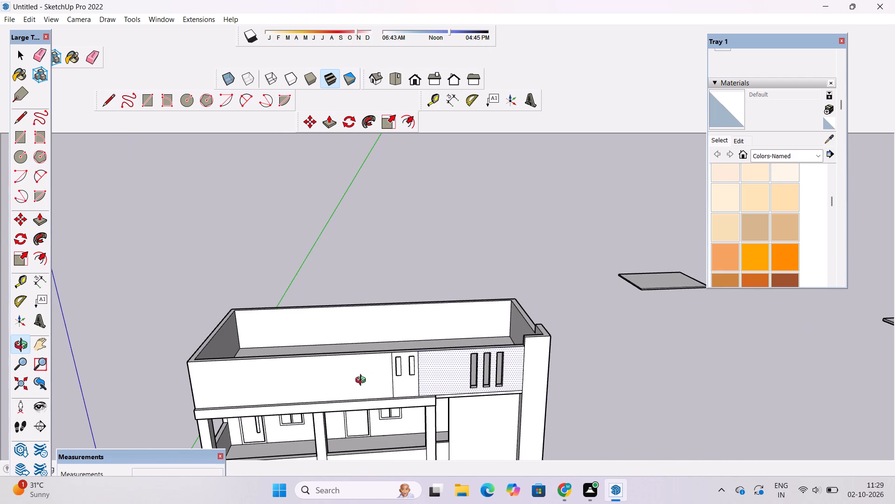
scroll(359, 382, down, 2)
scroll(333, 385, up, 4)
drag(331, 391, 330, 432)
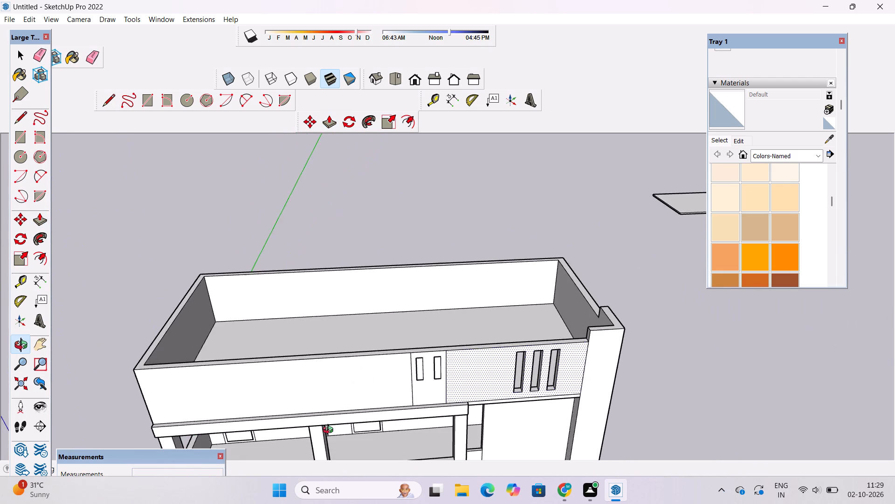
scroll(330, 431, down, 4)
shift+drag(352, 406, 397, 392)
drag(397, 406, 397, 448)
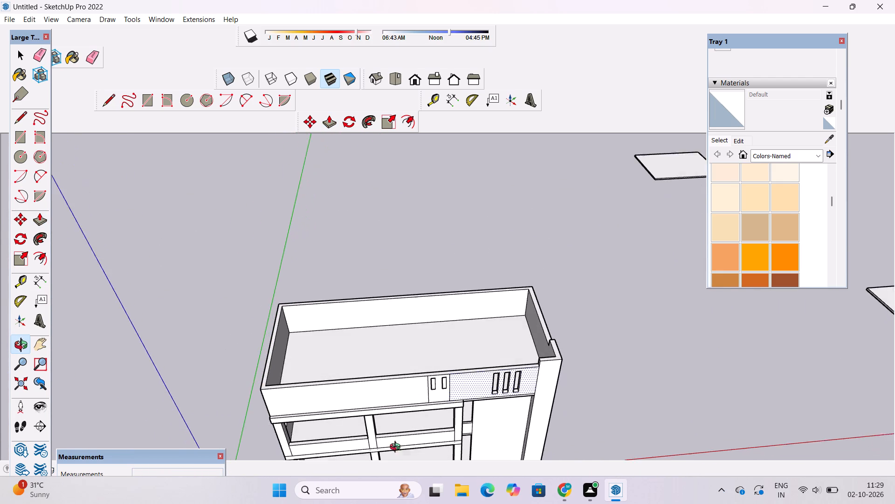
drag(397, 448, 399, 456)
scroll(437, 371, up, 3)
drag(437, 385, 435, 428)
scroll(440, 406, up, 8)
shift+drag(440, 399, 427, 371)
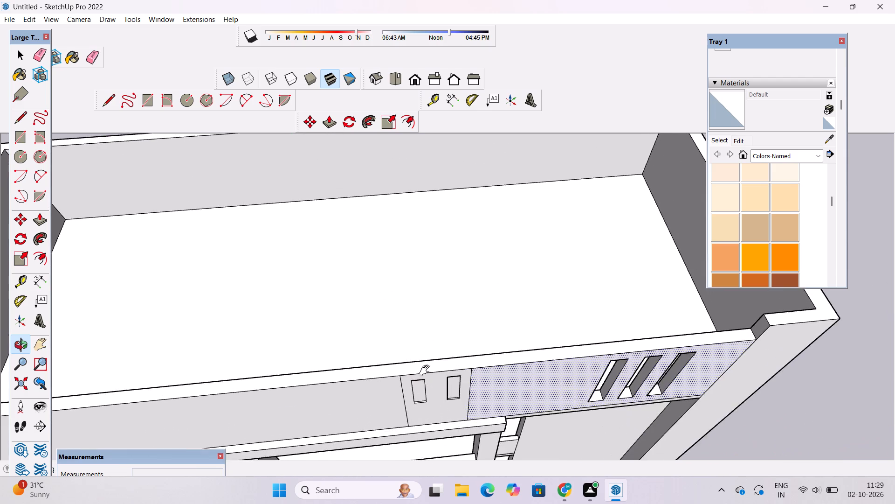
shift+drag(427, 371, 426, 369)
drag(424, 365, 424, 420)
scroll(427, 415, up, 1)
shift+drag(428, 409, 405, 360)
drag(406, 360, 411, 404)
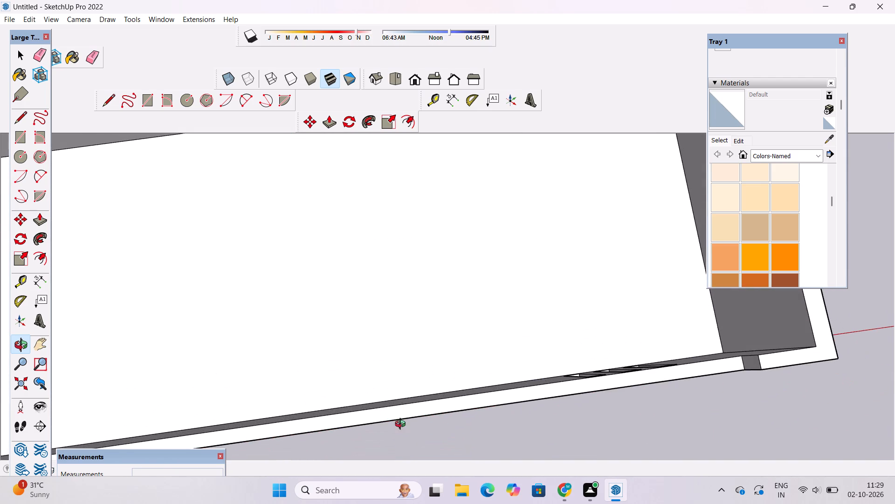
drag(399, 407, 397, 367)
drag(395, 372, 398, 352)
scroll(398, 350, up, 3)
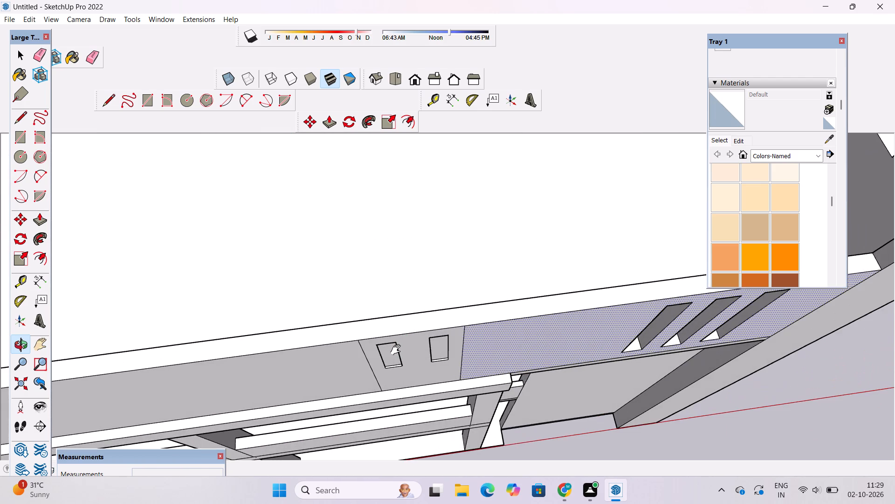
drag(411, 380, 380, 362)
scroll(374, 355, down, 3)
shift+drag(378, 354, 402, 388)
drag(413, 393, 406, 394)
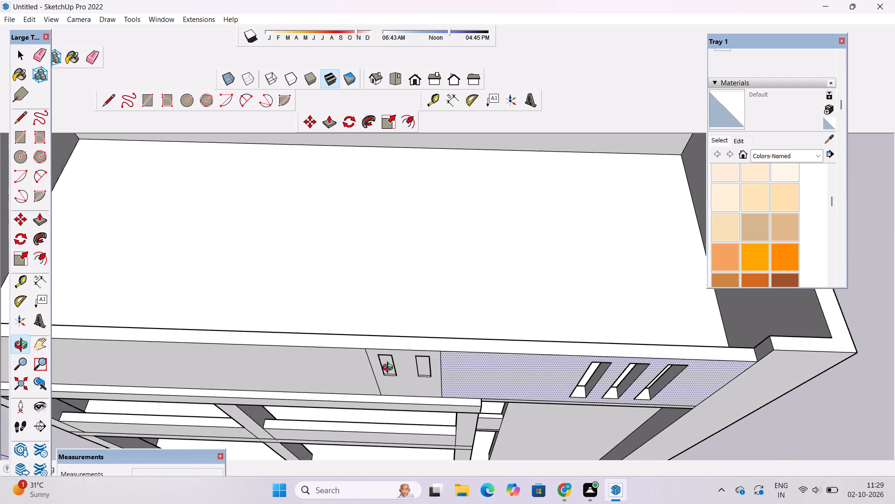
scroll(390, 369, up, 3)
drag(475, 384, 453, 384)
scroll(420, 384, down, 2)
shift+drag(420, 382, 424, 412)
Draw two 1' 6" lines across the parapet's top face, extending both side edges of the panel to the parapet's inner edge.
scroll(418, 397, up, 1)
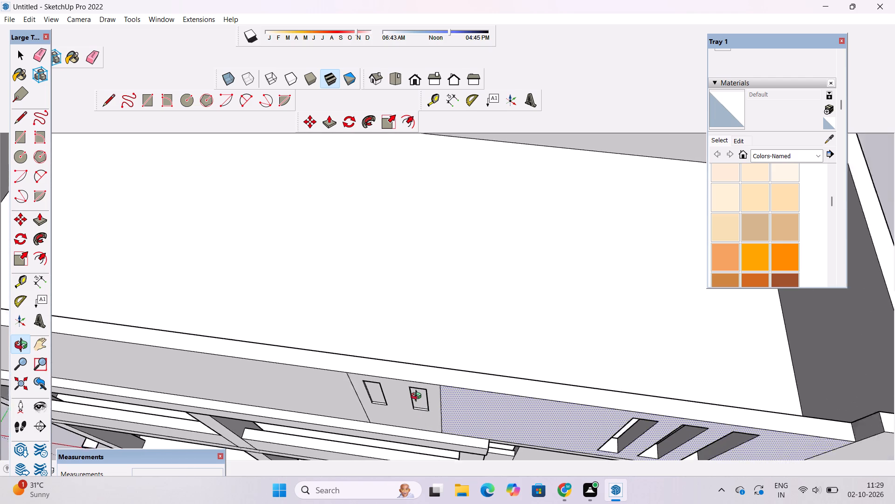
scroll(418, 397, up, 6)
key(l)
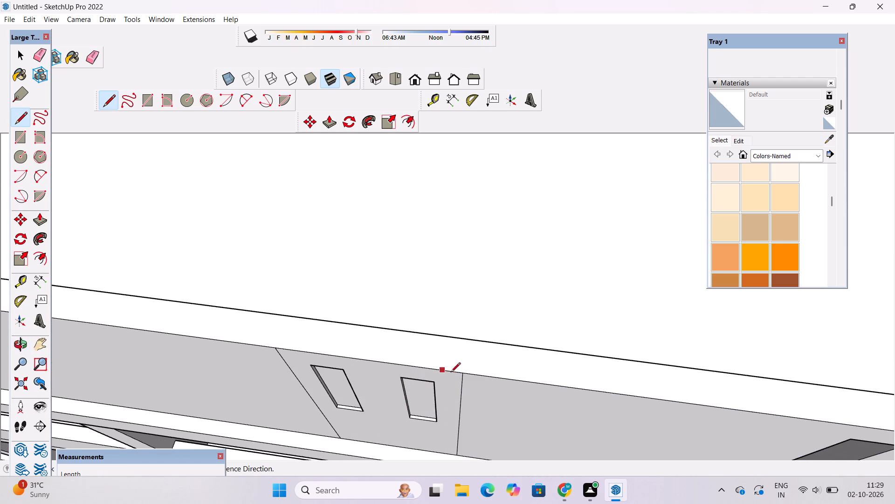
click(462, 375)
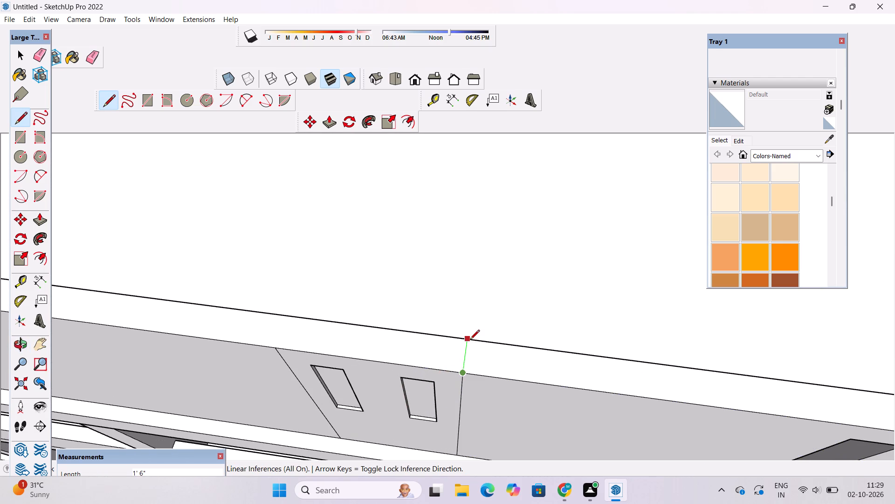
click(470, 340)
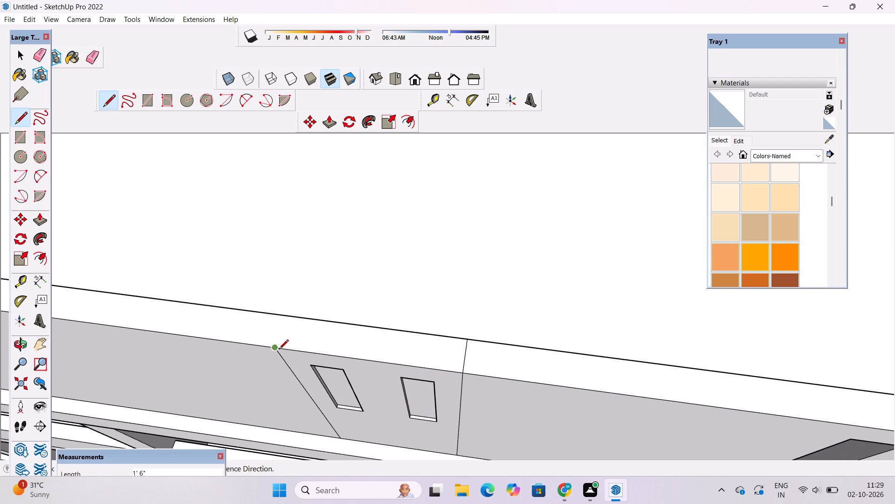
click(275, 349)
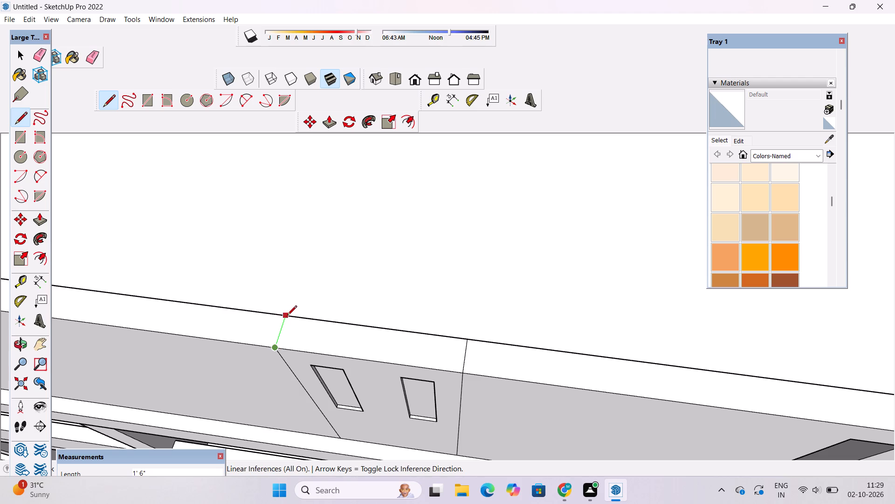
click(287, 316)
key(space)
Extrude the parapet's top strip above the panel upward by 1'.
key(p)
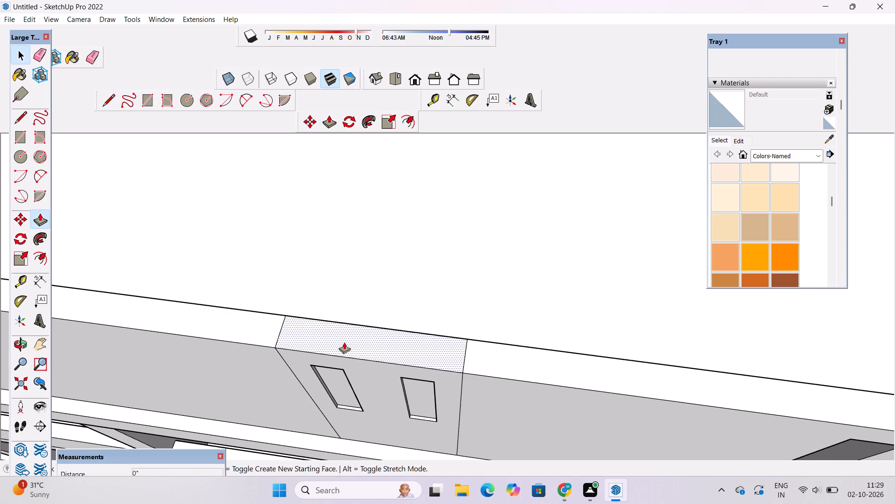
click(344, 342)
scroll(345, 330, down, 1)
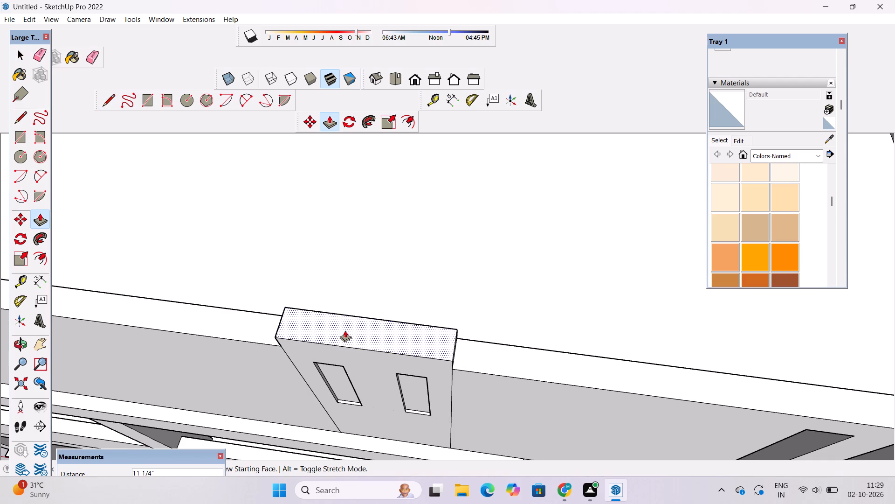
text(1')
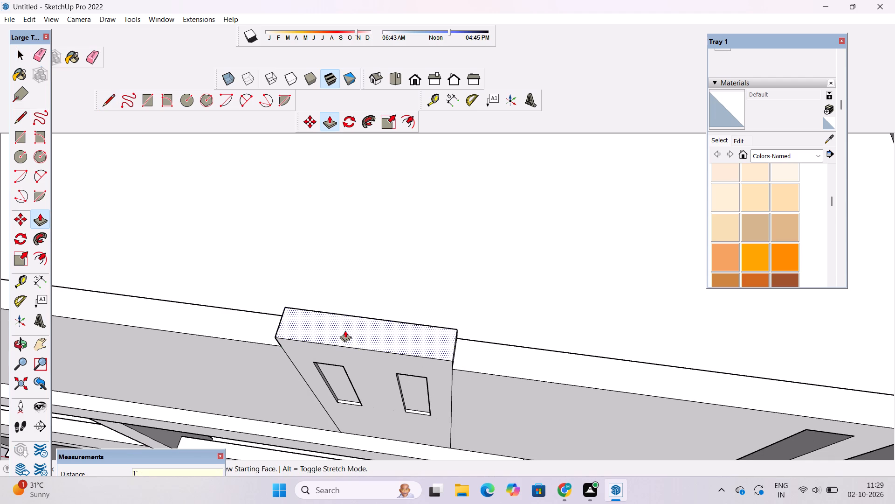
key(Return)
Examine the raised panel and the whole parapet and facade from several angles and distances.
key(o)
scroll(351, 333, down, 10)
drag(355, 374, 358, 363)
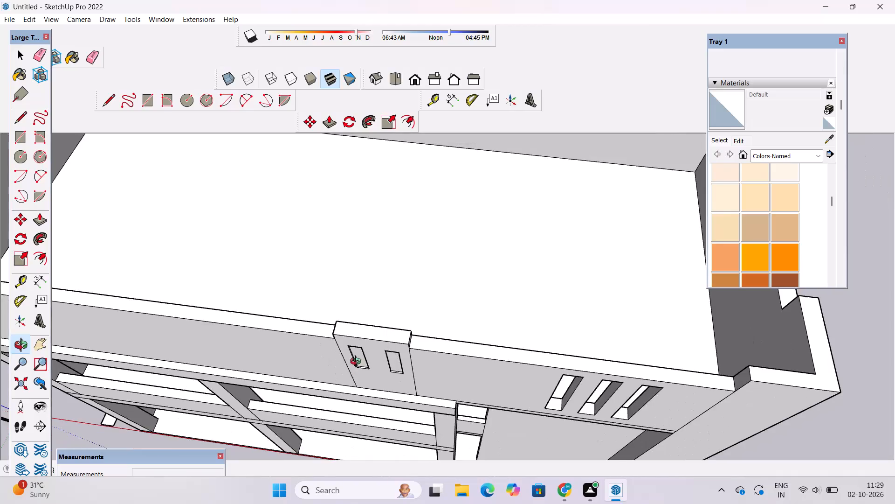
drag(358, 363, 385, 317)
scroll(399, 307, down, 4)
scroll(400, 308, up, 2)
shift+drag(400, 308, 449, 329)
scroll(449, 329, down, 3)
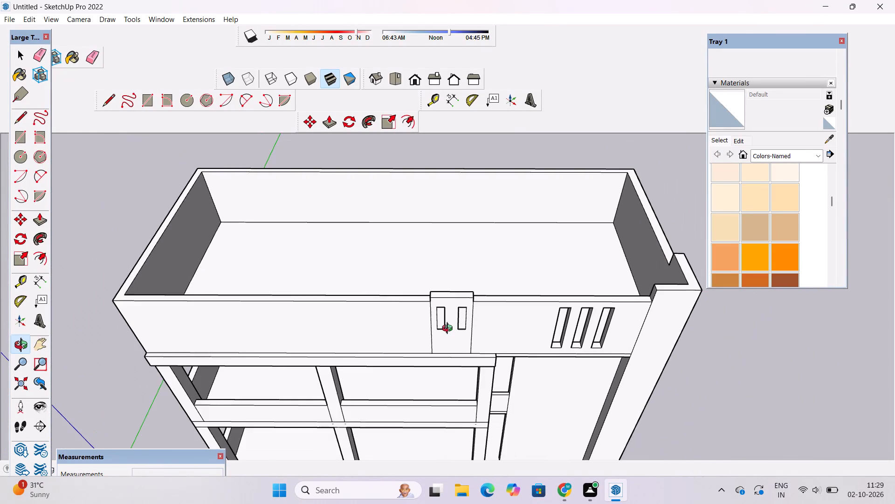
drag(399, 364, 408, 336)
shift+drag(408, 335, 449, 341)
scroll(449, 341, down, 3)
drag(449, 332, 449, 374)
drag(433, 379, 435, 361)
drag(418, 343, 421, 374)
scroll(390, 334, up, 3)
shift+drag(390, 334, 409, 326)
drag(409, 329, 412, 340)
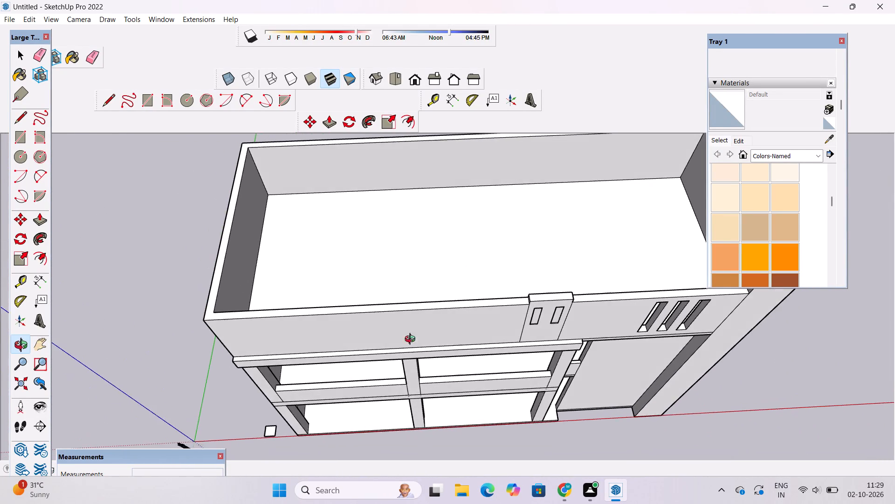
drag(412, 340, 414, 345)
scroll(468, 329, up, 7)
scroll(556, 313, down, 3)
shift+drag(487, 326, 499, 326)
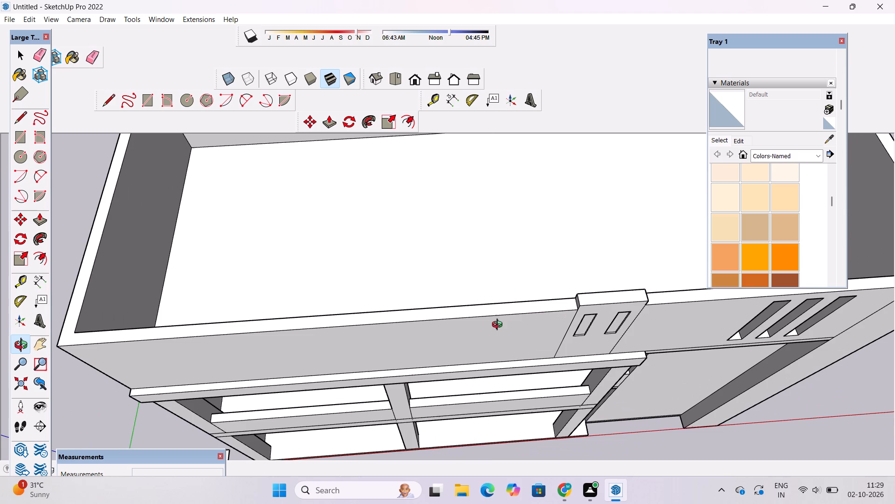
Place a construction guide 27' along the parapet from the raised panel's side edge, on the side away from the slots.
key(t)
scroll(536, 311, up, 3)
scroll(586, 299, up, 6)
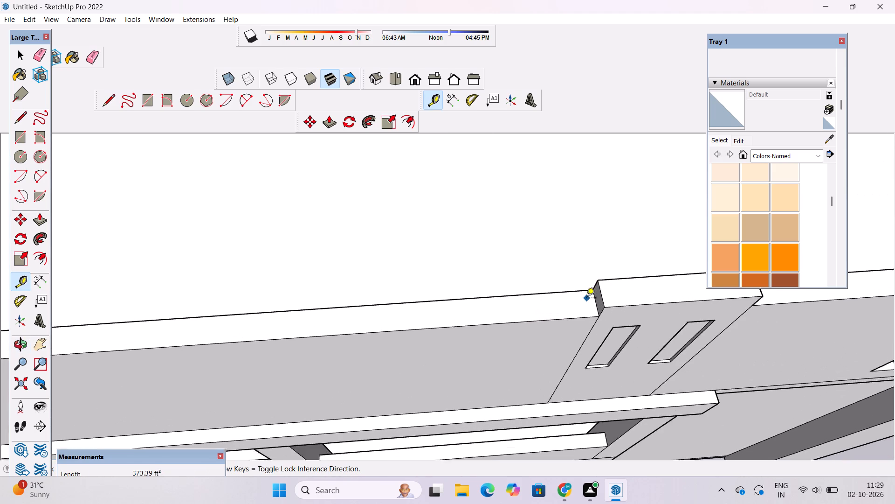
scroll(586, 299, up, 1)
click(598, 303)
scroll(598, 303, down, 4)
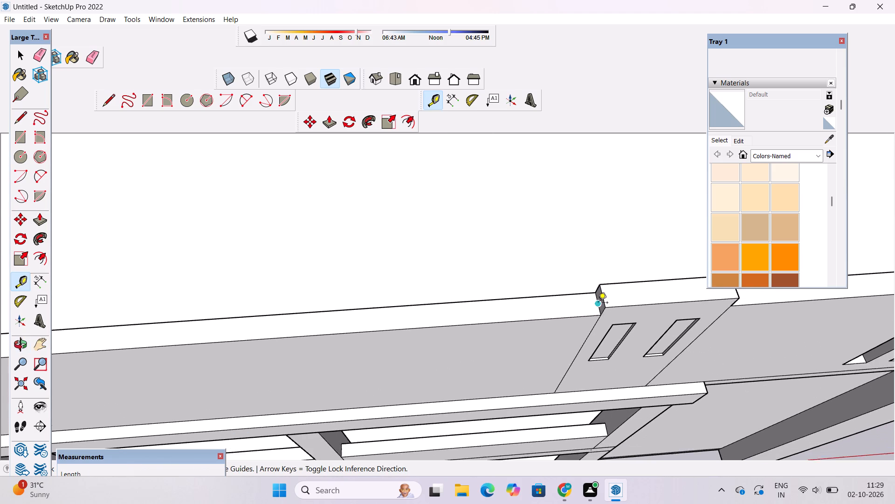
scroll(598, 303, down, 4)
scroll(546, 304, down, 5)
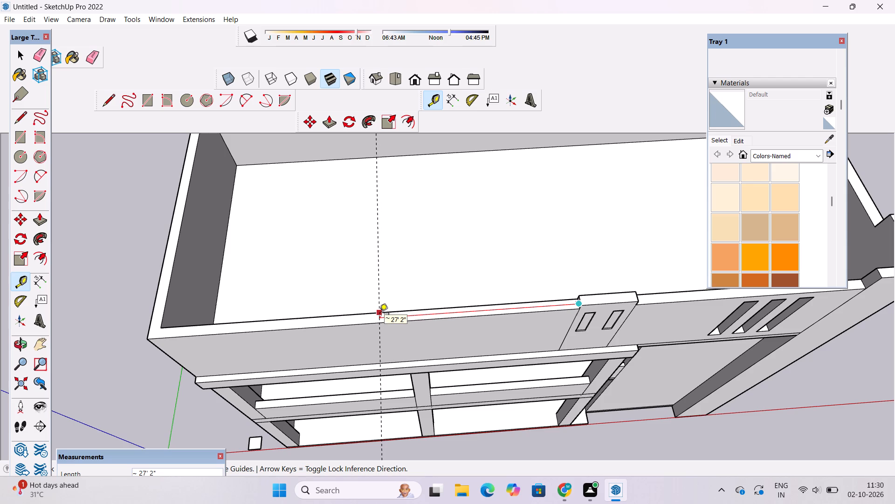
text(27')
key(Return)
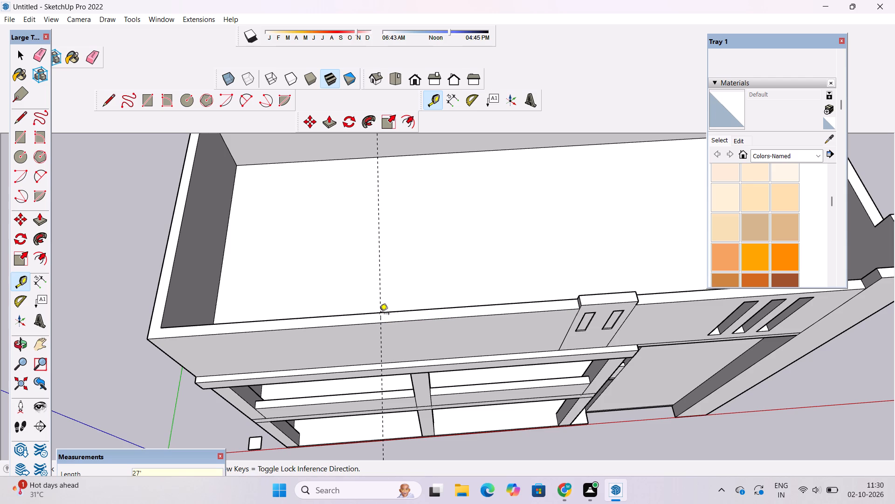
Draw a 1' 6" line across the parapet's top face along the guide.
key(l)
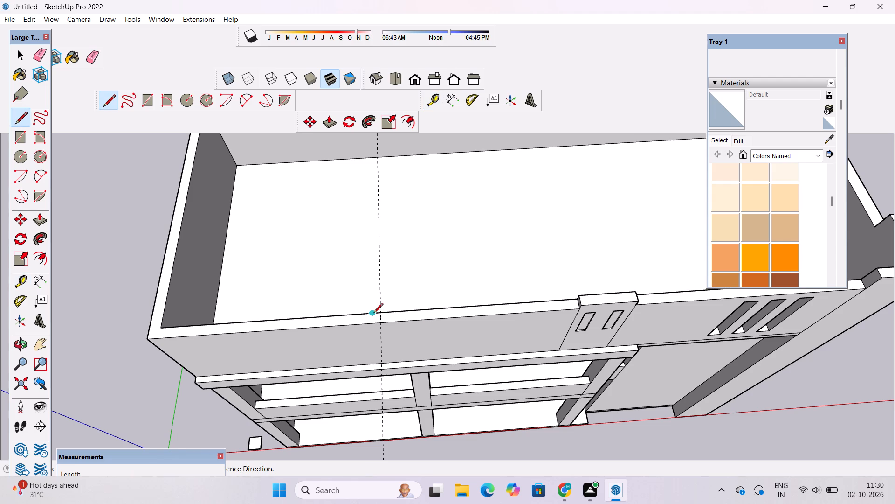
scroll(373, 314, down, 2)
scroll(378, 316, up, 7)
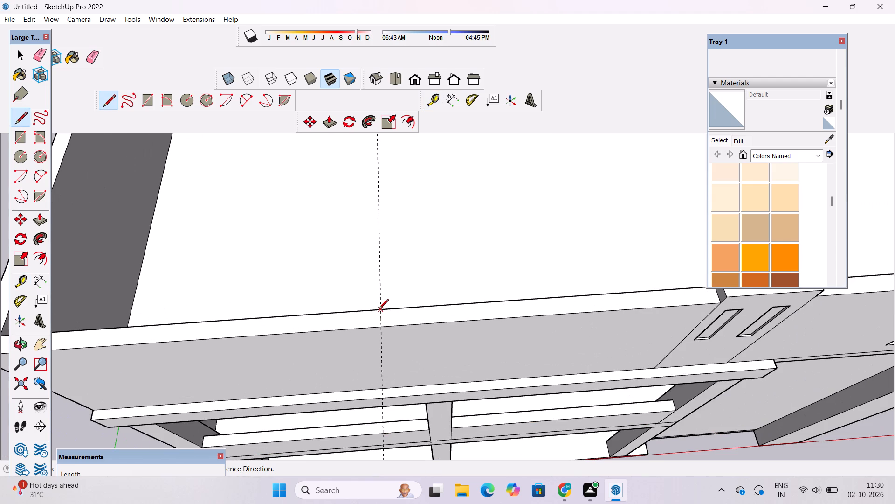
click(379, 309)
click(380, 324)
Erase the construction guide crossing the parapet.
scroll(357, 324, down, 2)
click(96, 63)
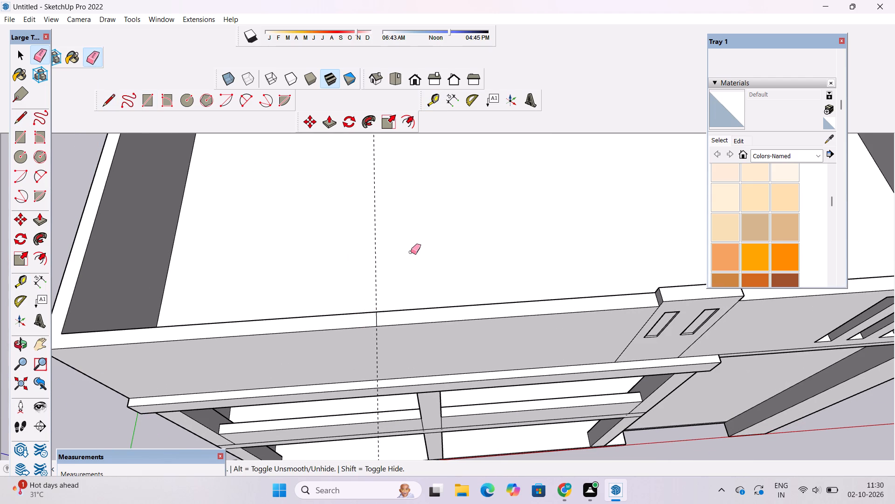
drag(410, 236, 370, 257)
scroll(299, 302, down, 4)
key(space)
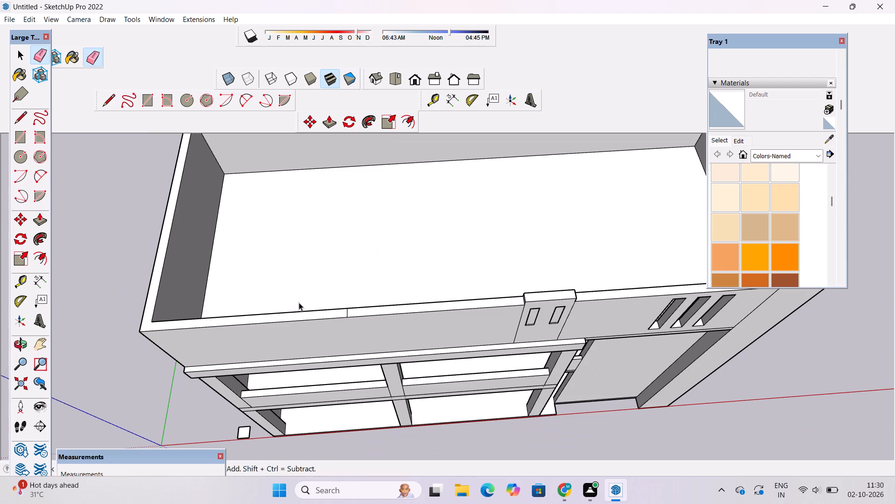
Draw a vertical line down the parapet's front face from the end of the top divider line to the ledge.
text(o)
scroll(299, 302, down, 4)
drag(360, 357, 377, 310)
scroll(353, 302, up, 4)
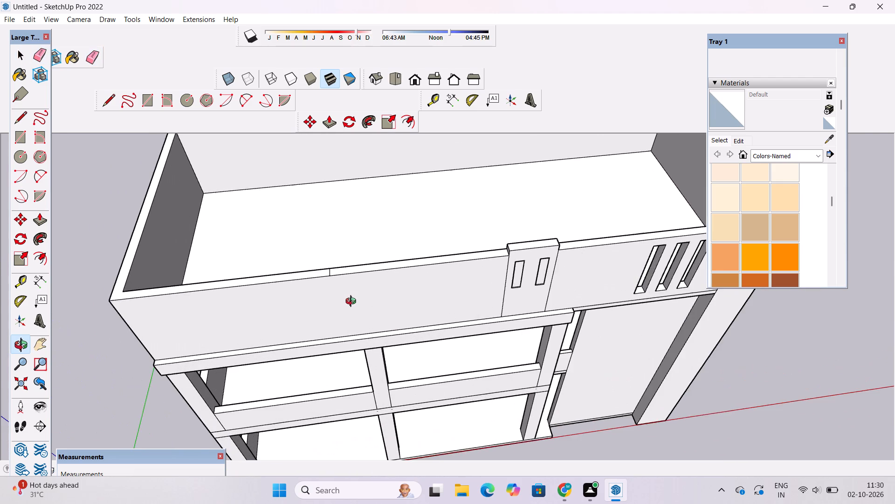
scroll(353, 302, up, 3)
key(l)
scroll(332, 276, up, 1)
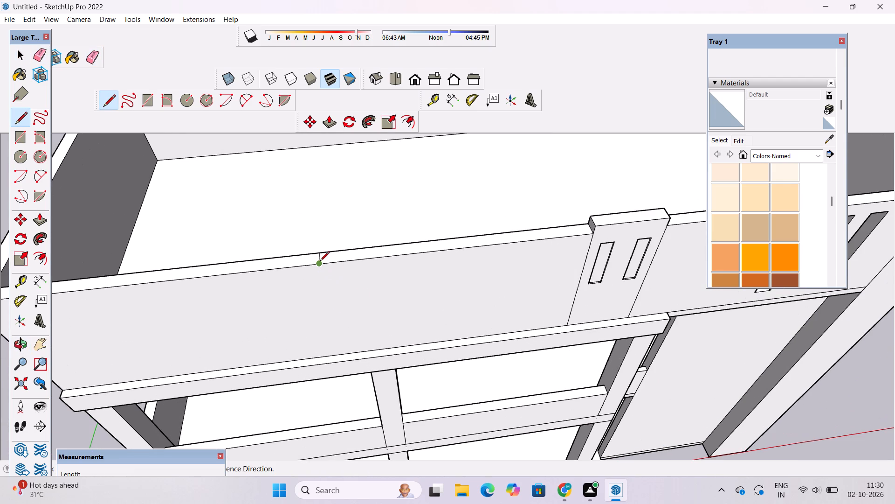
click(318, 266)
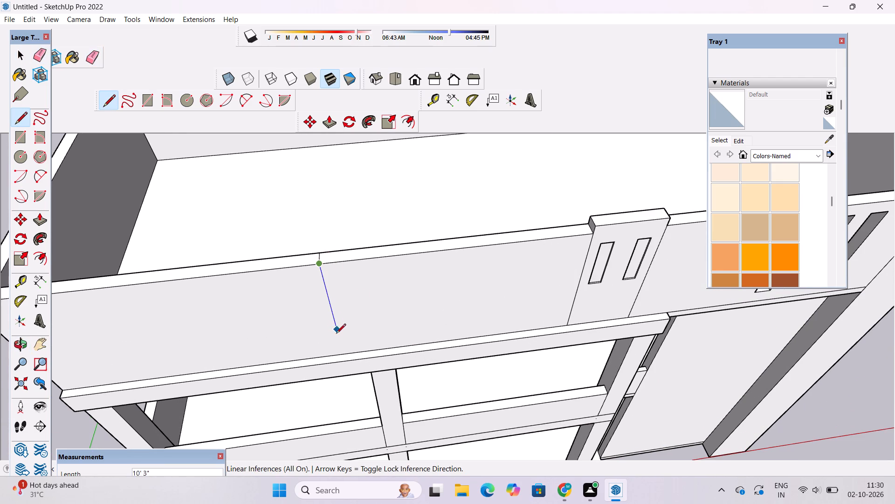
click(342, 354)
Push the parapet's front face between the new vertical line and the raised panel inward by 1' 6".
key(o)
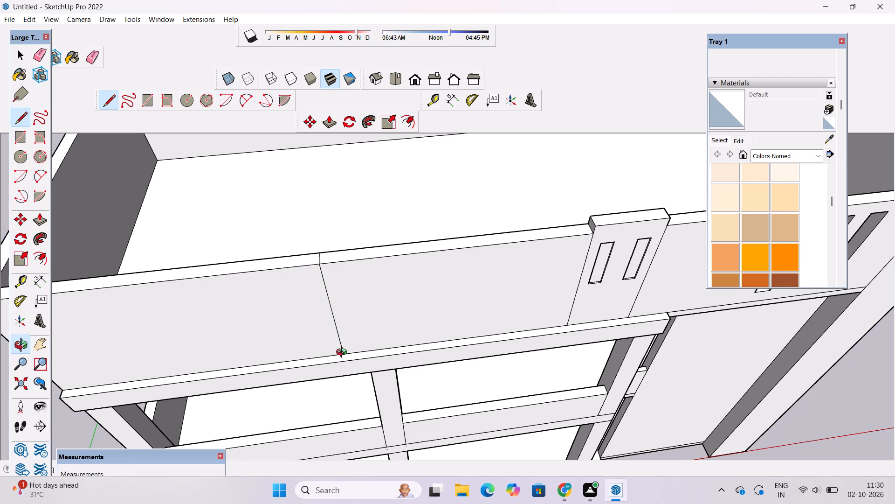
scroll(344, 353, down, 4)
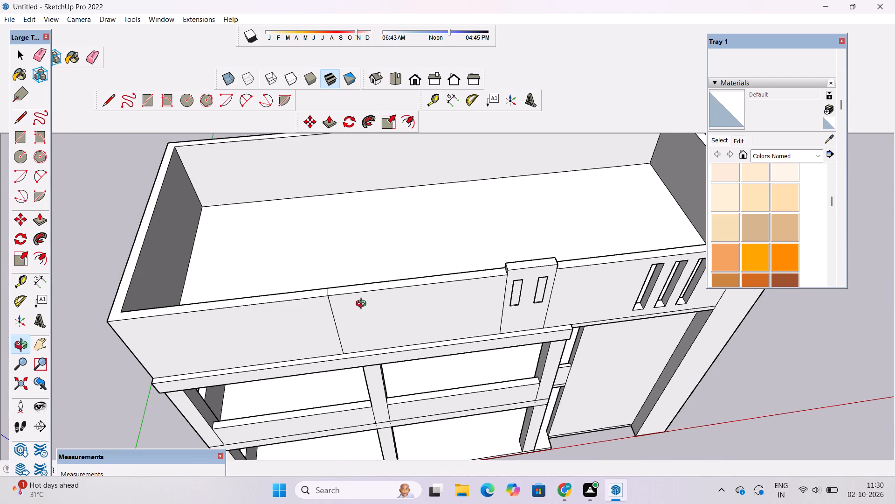
shift+drag(363, 305, 346, 322)
scroll(347, 325, up, 1)
shift+drag(379, 323, 343, 326)
drag(342, 328, 348, 315)
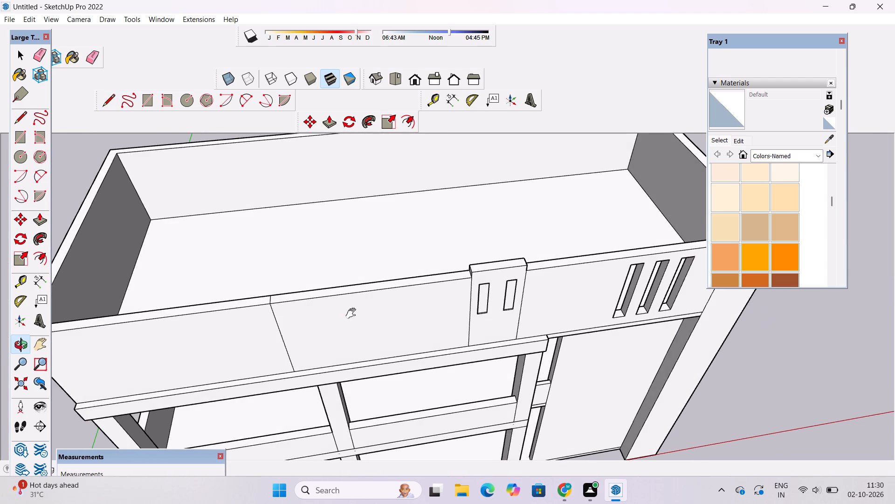
shift+drag(353, 314, 341, 328)
scroll(341, 328, up, 2)
shift+click(341, 328)
shift+click(342, 328)
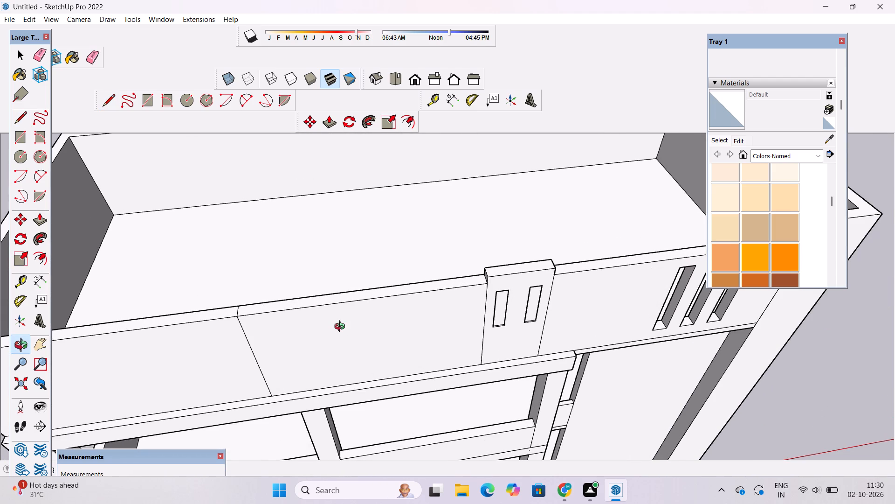
key(space)
click(378, 311)
key(p)
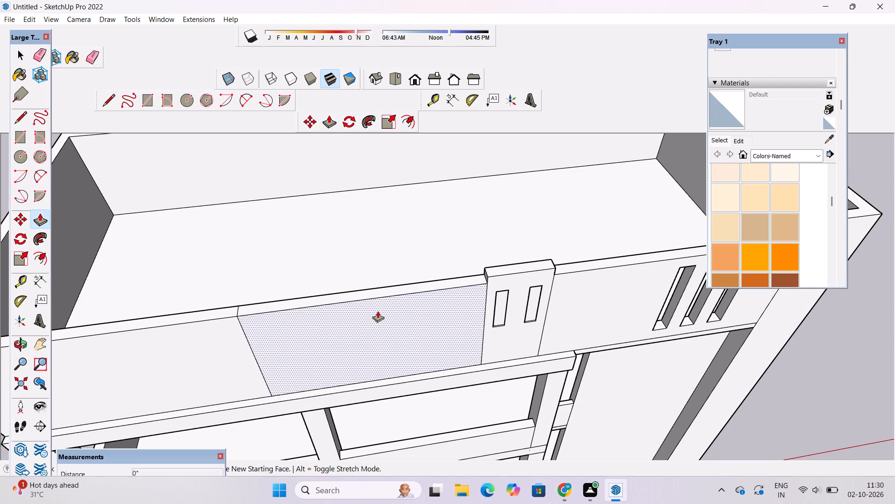
click(378, 311)
click(364, 291)
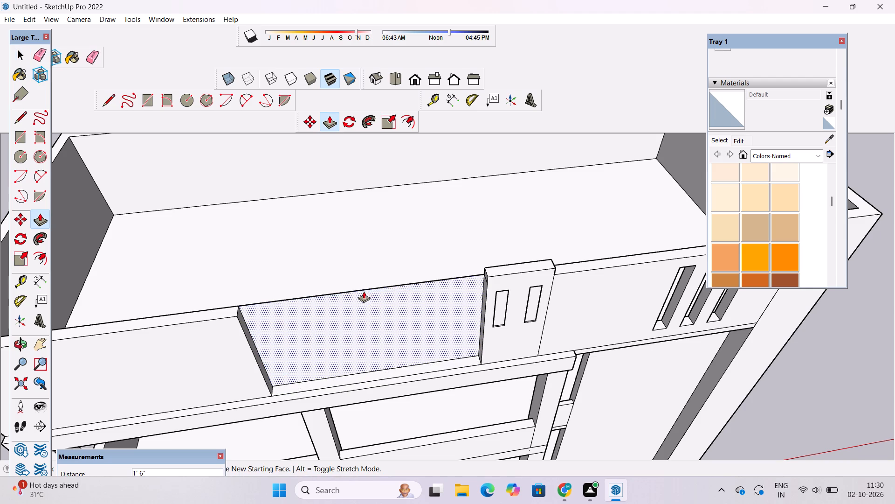
Delete the leftover face and its top edge to clear the opening in the parapet.
key(space)
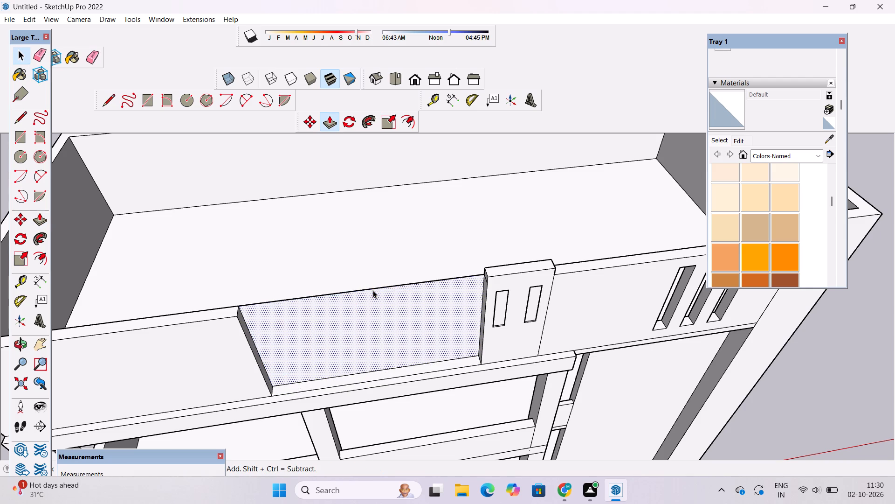
key(Delete)
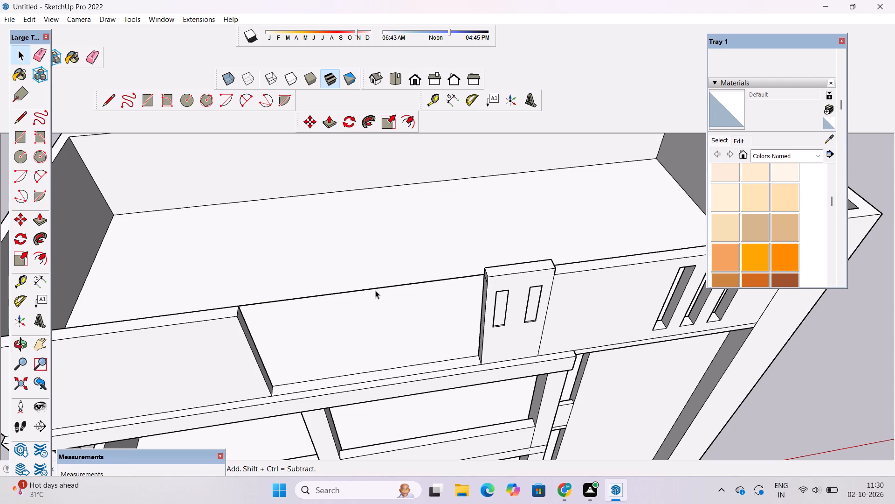
click(375, 290)
key(Delete)
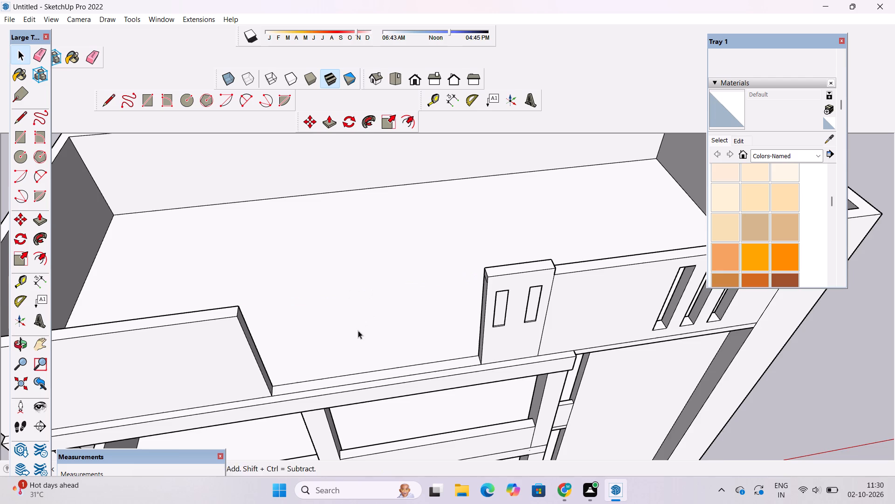
Erase the leftover horizontal line near the top of the raised panel's exposed end face.
key(o)
scroll(358, 330, down, 3)
drag(367, 370, 367, 320)
scroll(368, 307, up, 3)
scroll(368, 307, down, 7)
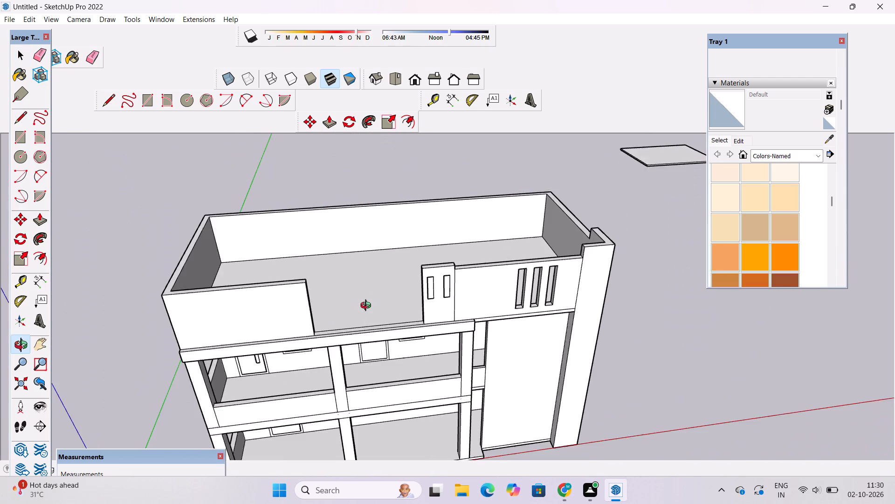
drag(372, 306, 415, 298)
scroll(416, 286, up, 1)
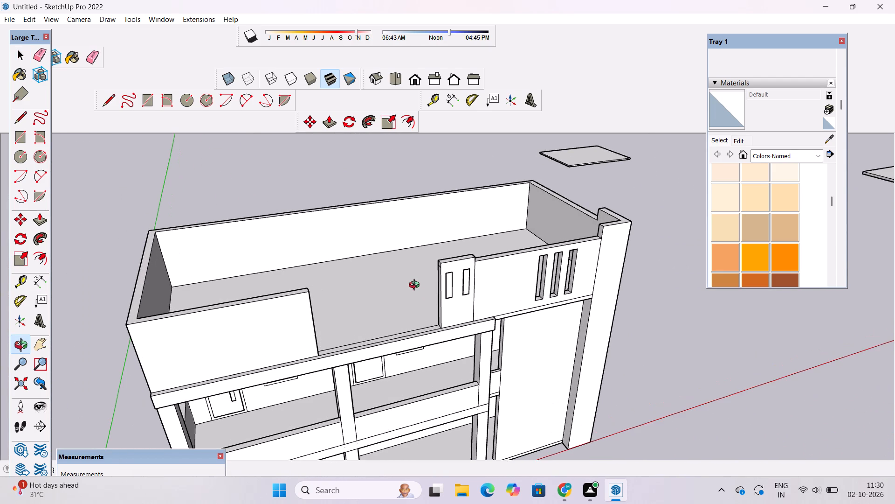
shift+drag(440, 278, 441, 305)
scroll(447, 294, up, 8)
drag(429, 310, 456, 307)
scroll(460, 302, up, 4)
shift+drag(461, 299, 452, 308)
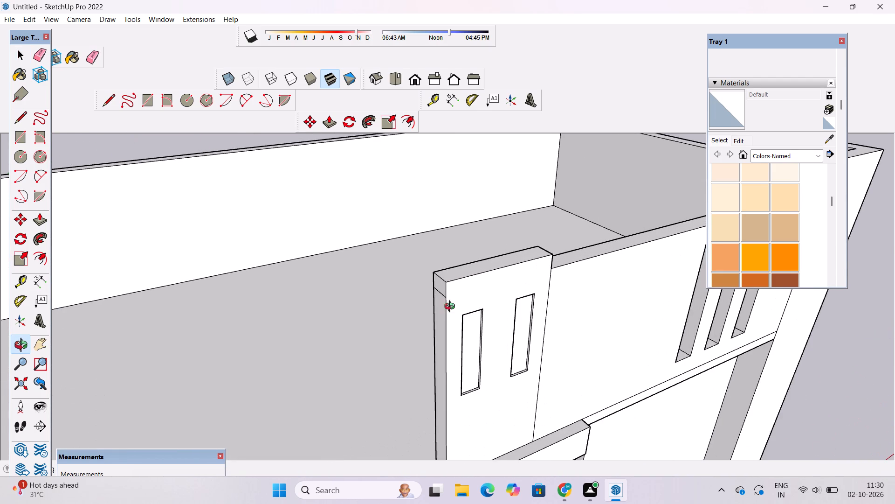
key(e)
scroll(448, 308, up, 6)
click(434, 280)
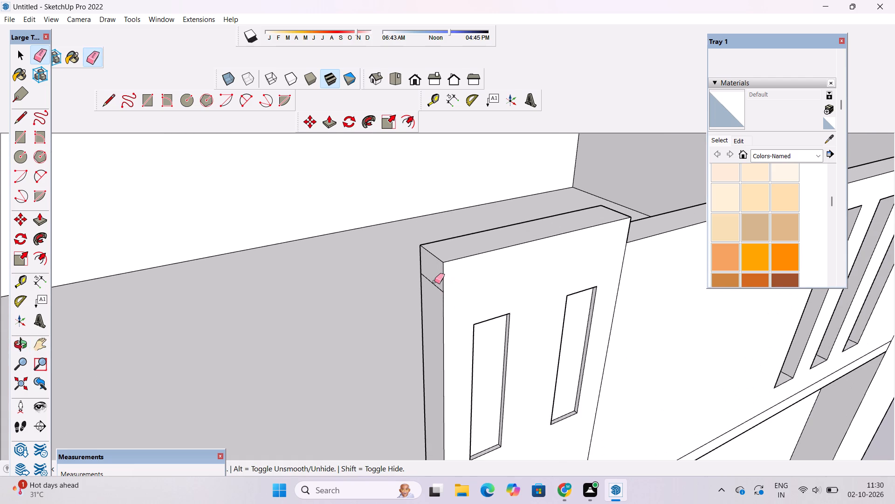
click(434, 284)
Examine the parapet opening, the raised panel's end face and its base at the ledge from several angles and distances.
key(o)
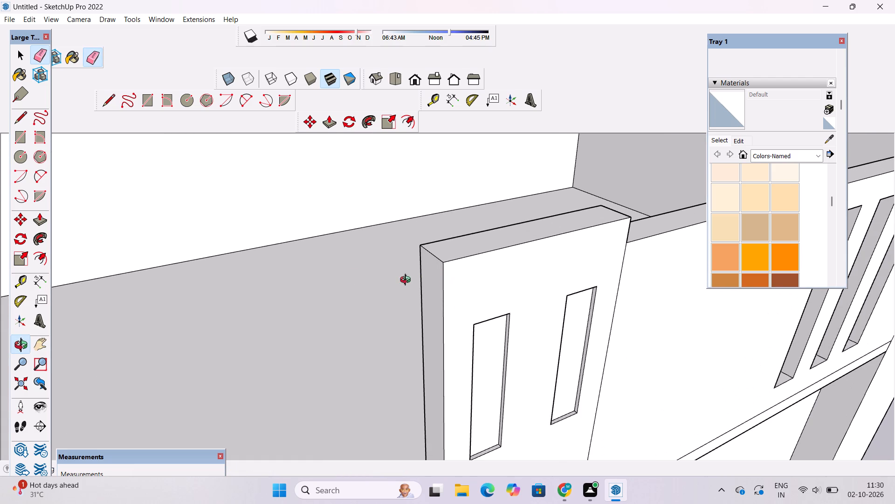
scroll(361, 280, down, 10)
drag(445, 318, 414, 328)
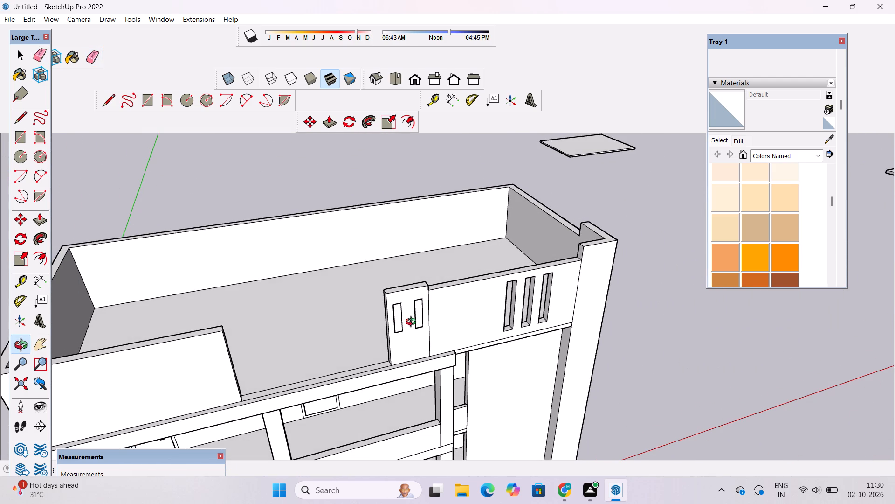
scroll(413, 323, down, 3)
drag(438, 363, 408, 343)
scroll(380, 343, up, 2)
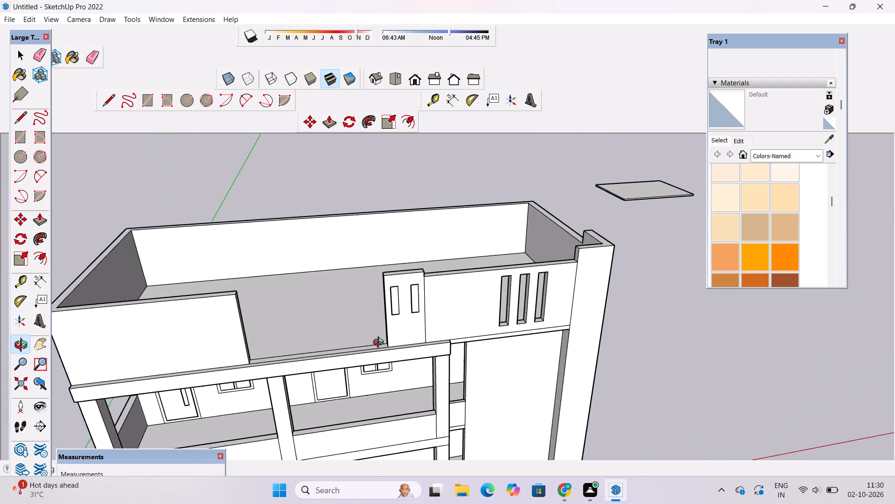
scroll(380, 343, up, 1)
shift+drag(367, 350, 430, 342)
scroll(430, 342, up, 2)
drag(430, 342, 553, 357)
scroll(473, 336, up, 2)
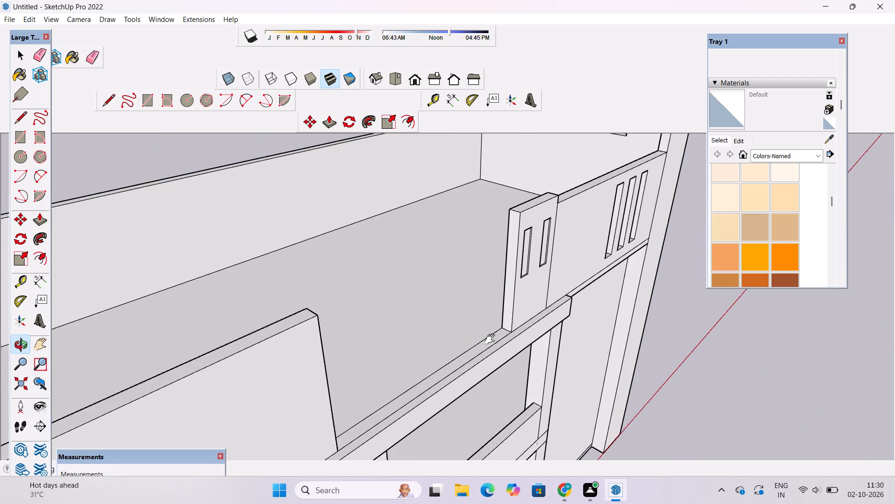
shift+drag(492, 339, 421, 349)
scroll(420, 349, up, 6)
drag(420, 348, 422, 370)
shift+scroll(422, 364, down, 5)
shift+drag(422, 360, 414, 372)
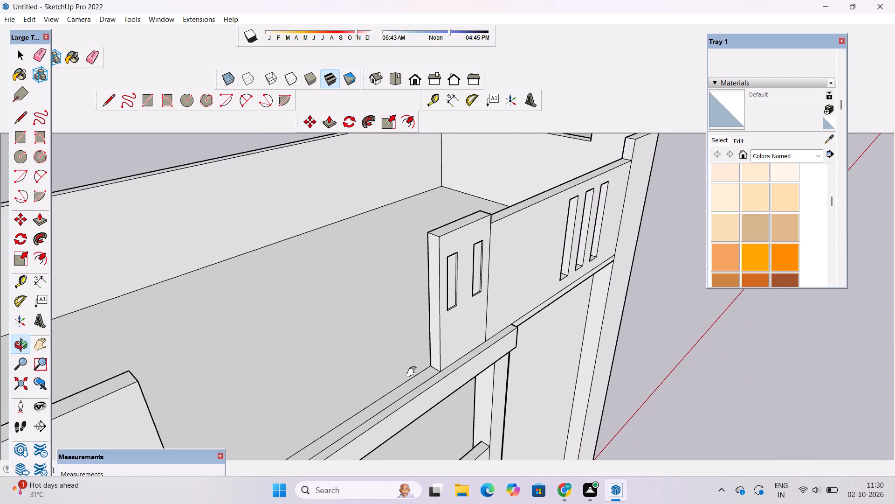
scroll(423, 370, up, 4)
drag(466, 369, 442, 357)
scroll(425, 357, up, 4)
drag(425, 359, 441, 364)
scroll(443, 363, down, 5)
shift+drag(445, 362, 438, 362)
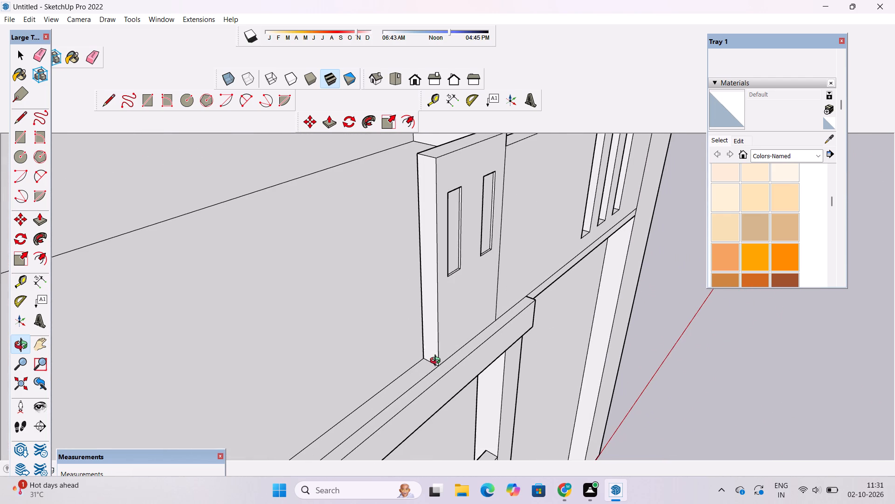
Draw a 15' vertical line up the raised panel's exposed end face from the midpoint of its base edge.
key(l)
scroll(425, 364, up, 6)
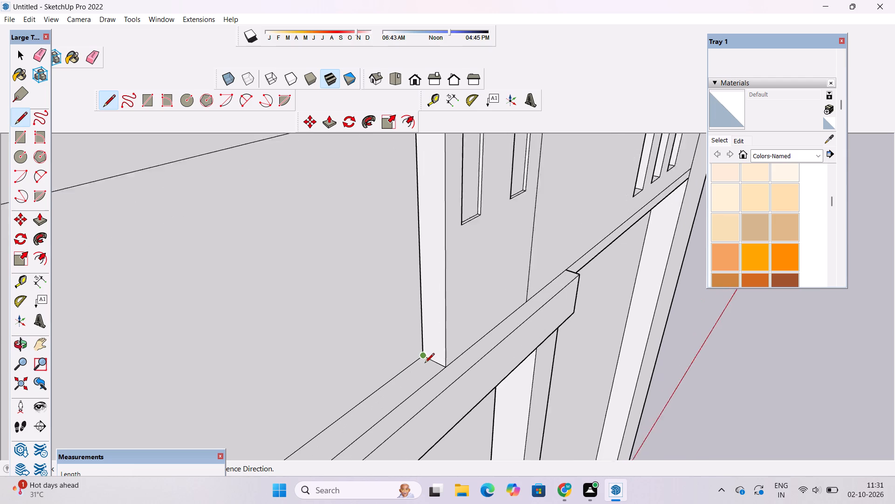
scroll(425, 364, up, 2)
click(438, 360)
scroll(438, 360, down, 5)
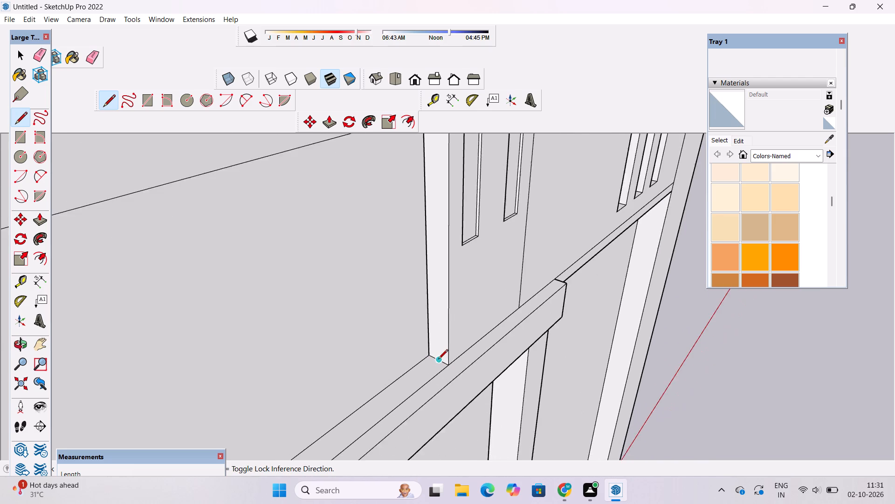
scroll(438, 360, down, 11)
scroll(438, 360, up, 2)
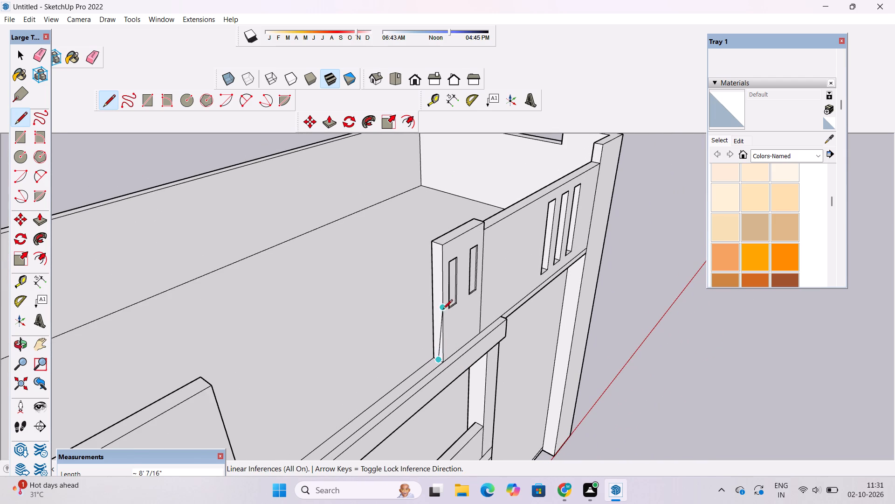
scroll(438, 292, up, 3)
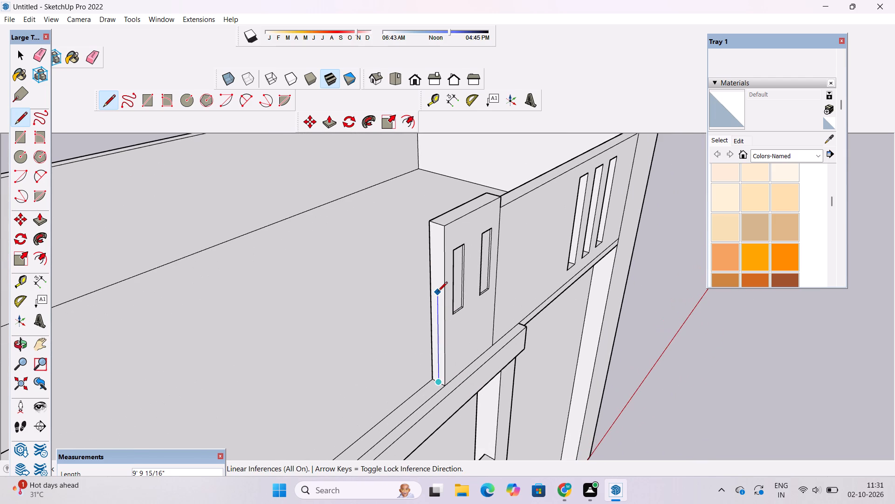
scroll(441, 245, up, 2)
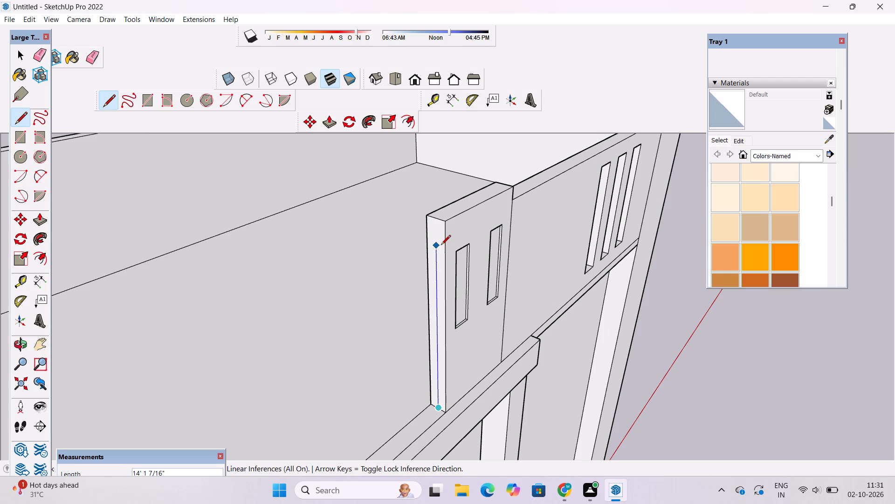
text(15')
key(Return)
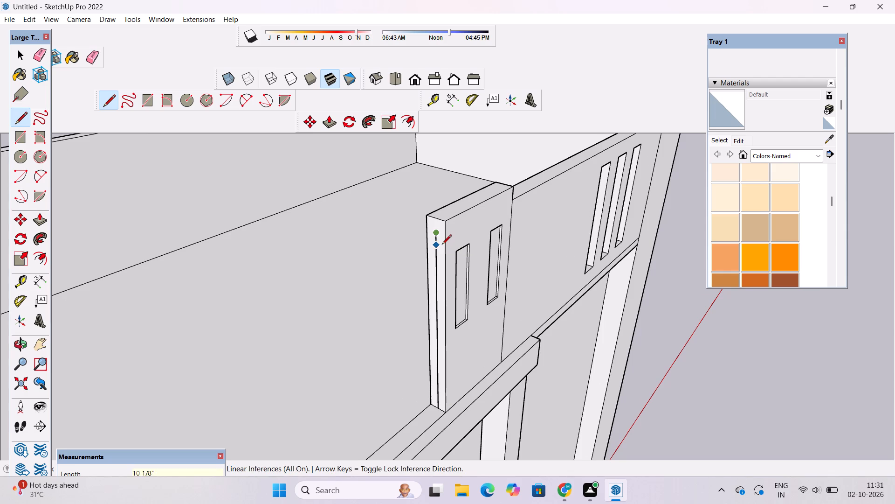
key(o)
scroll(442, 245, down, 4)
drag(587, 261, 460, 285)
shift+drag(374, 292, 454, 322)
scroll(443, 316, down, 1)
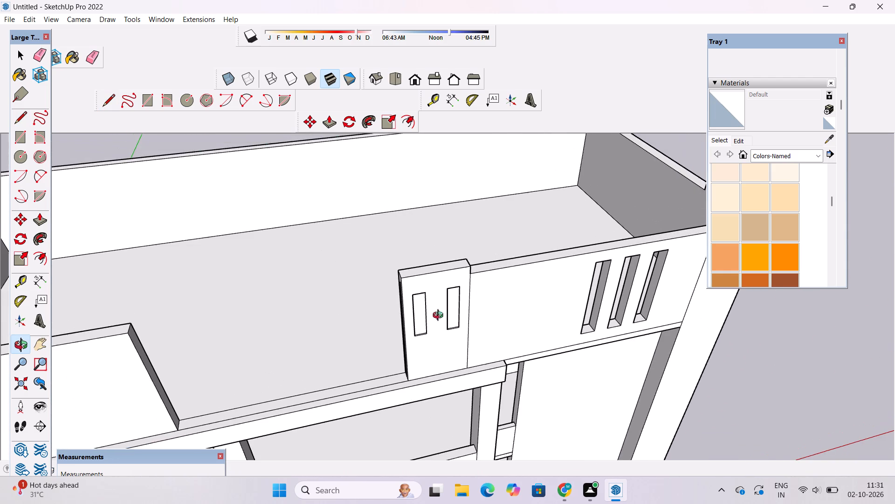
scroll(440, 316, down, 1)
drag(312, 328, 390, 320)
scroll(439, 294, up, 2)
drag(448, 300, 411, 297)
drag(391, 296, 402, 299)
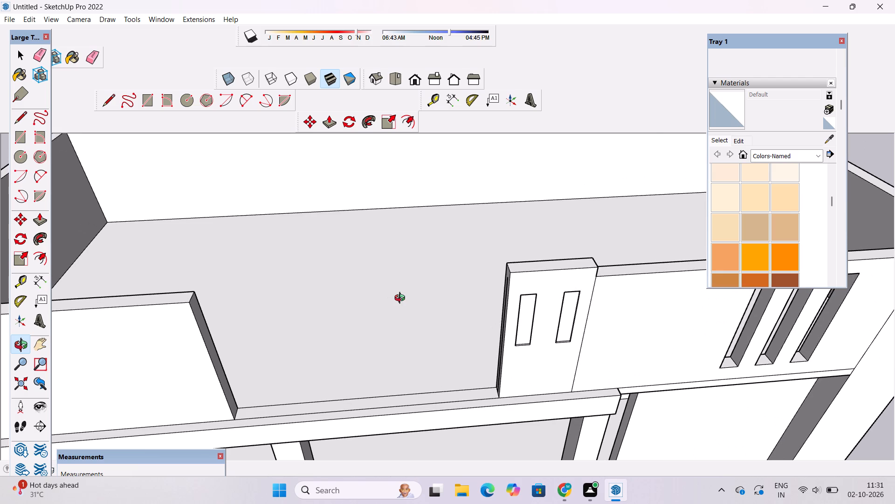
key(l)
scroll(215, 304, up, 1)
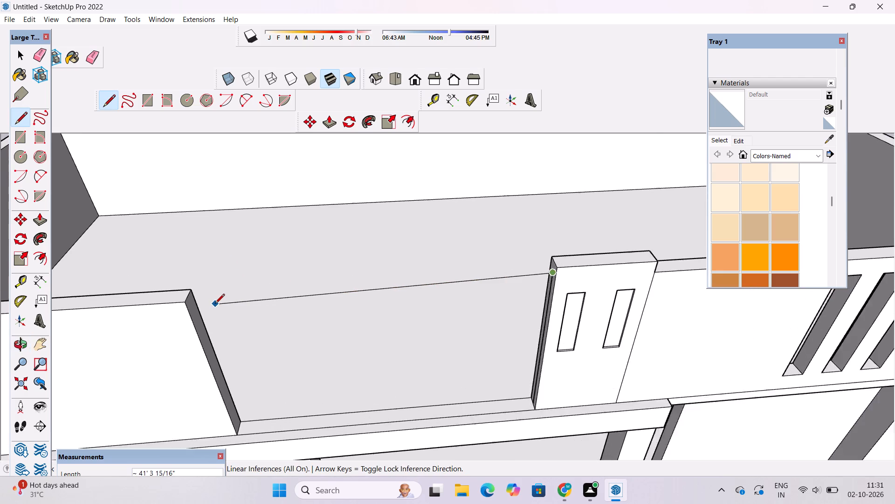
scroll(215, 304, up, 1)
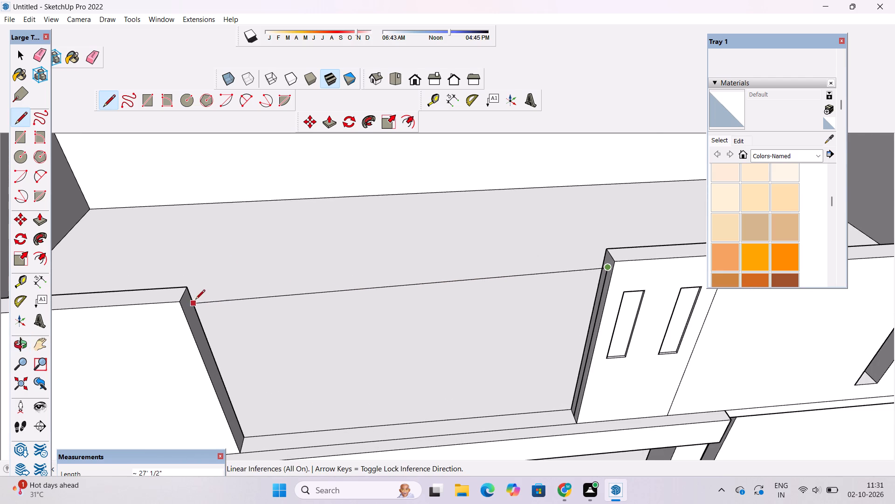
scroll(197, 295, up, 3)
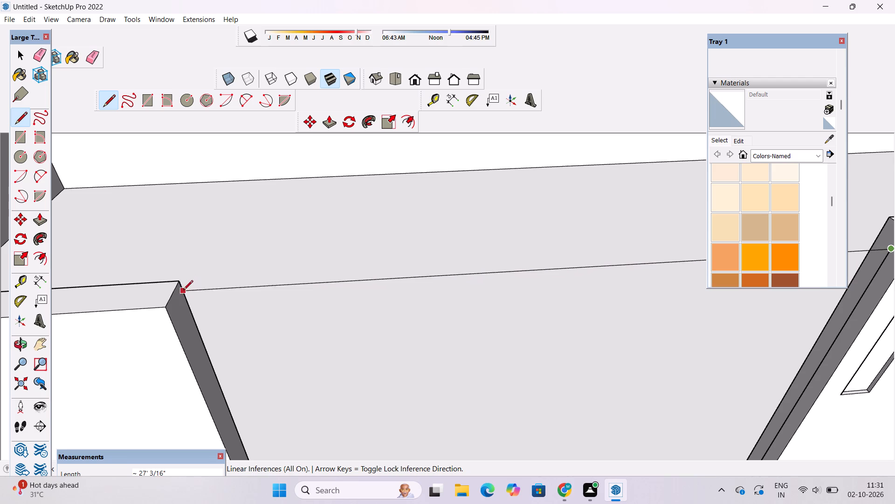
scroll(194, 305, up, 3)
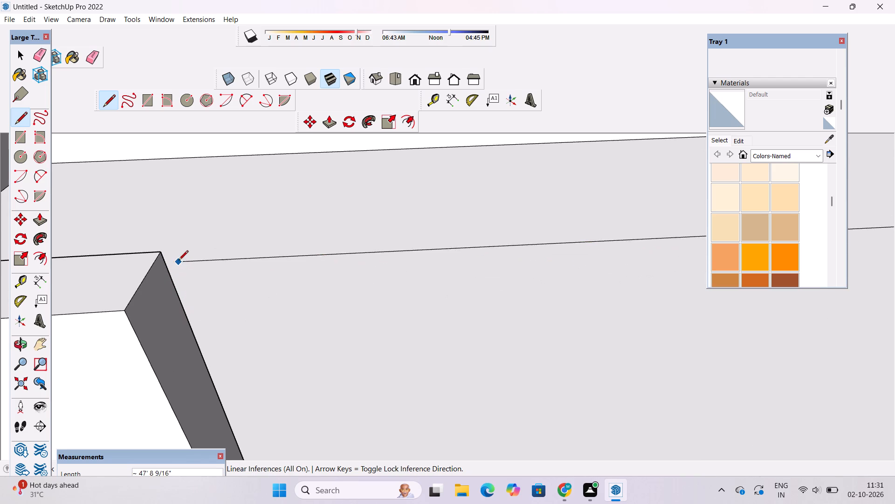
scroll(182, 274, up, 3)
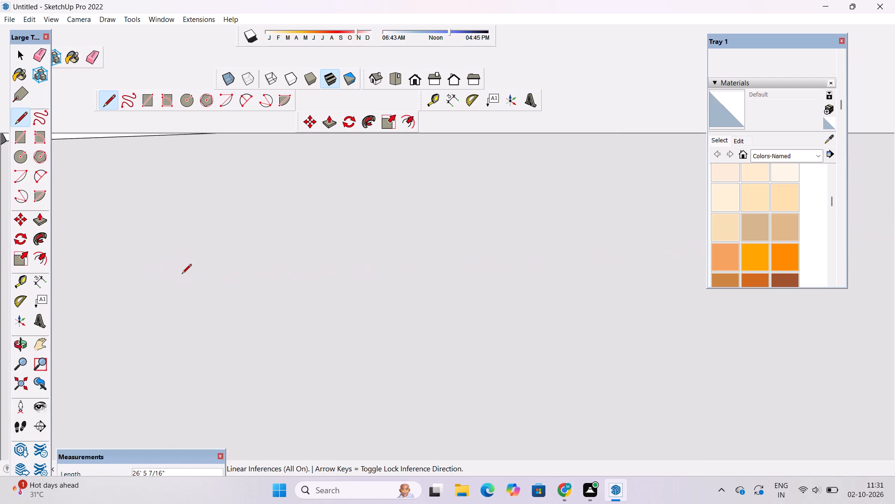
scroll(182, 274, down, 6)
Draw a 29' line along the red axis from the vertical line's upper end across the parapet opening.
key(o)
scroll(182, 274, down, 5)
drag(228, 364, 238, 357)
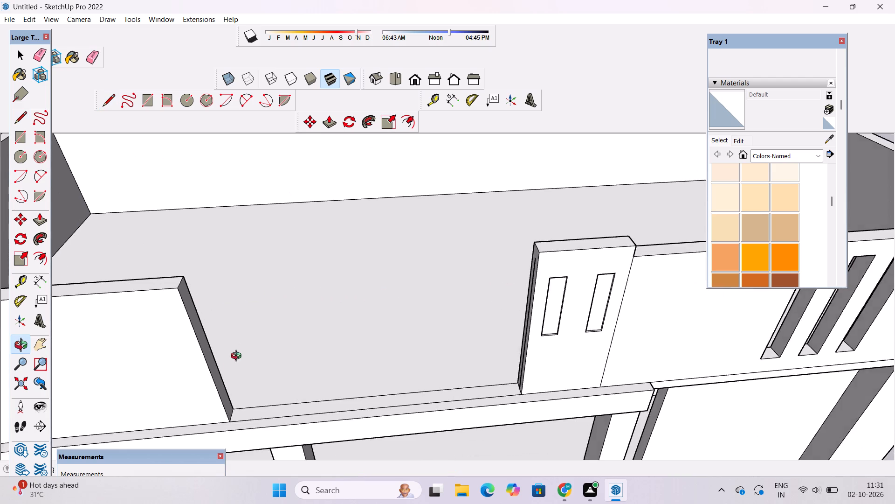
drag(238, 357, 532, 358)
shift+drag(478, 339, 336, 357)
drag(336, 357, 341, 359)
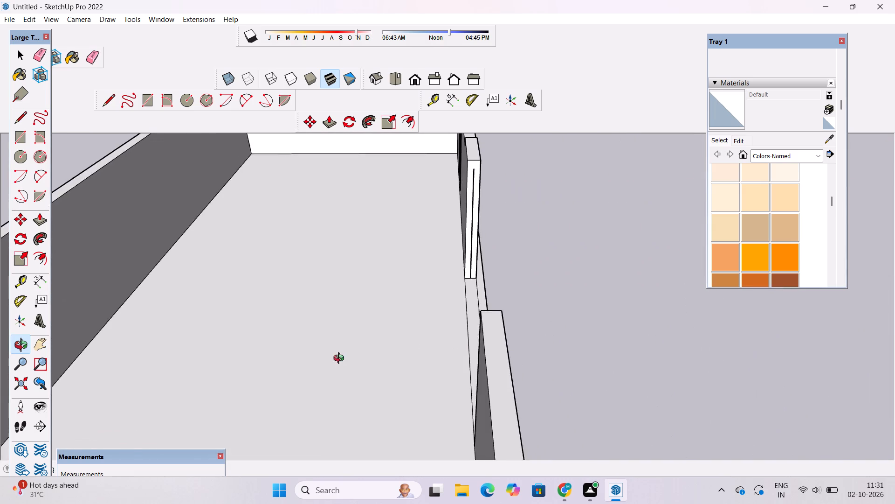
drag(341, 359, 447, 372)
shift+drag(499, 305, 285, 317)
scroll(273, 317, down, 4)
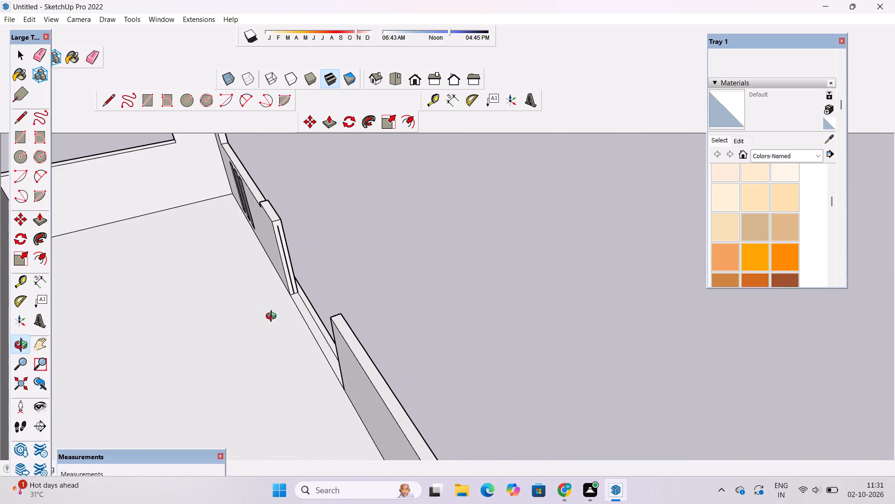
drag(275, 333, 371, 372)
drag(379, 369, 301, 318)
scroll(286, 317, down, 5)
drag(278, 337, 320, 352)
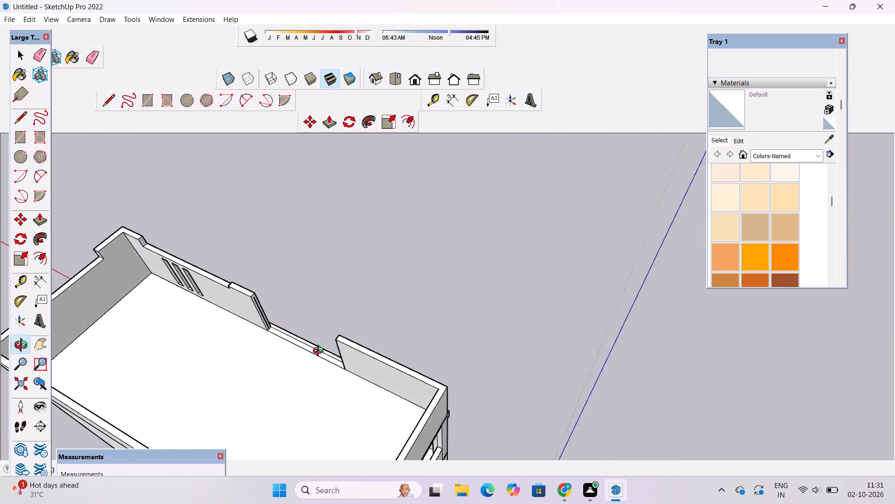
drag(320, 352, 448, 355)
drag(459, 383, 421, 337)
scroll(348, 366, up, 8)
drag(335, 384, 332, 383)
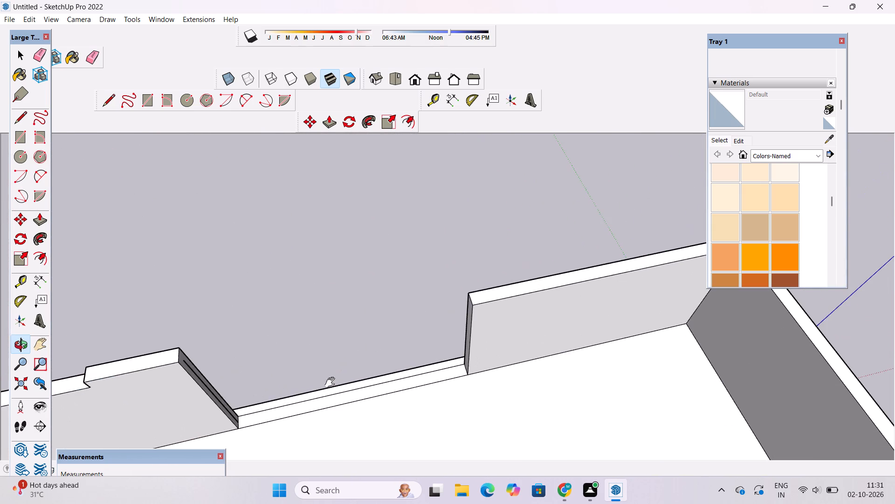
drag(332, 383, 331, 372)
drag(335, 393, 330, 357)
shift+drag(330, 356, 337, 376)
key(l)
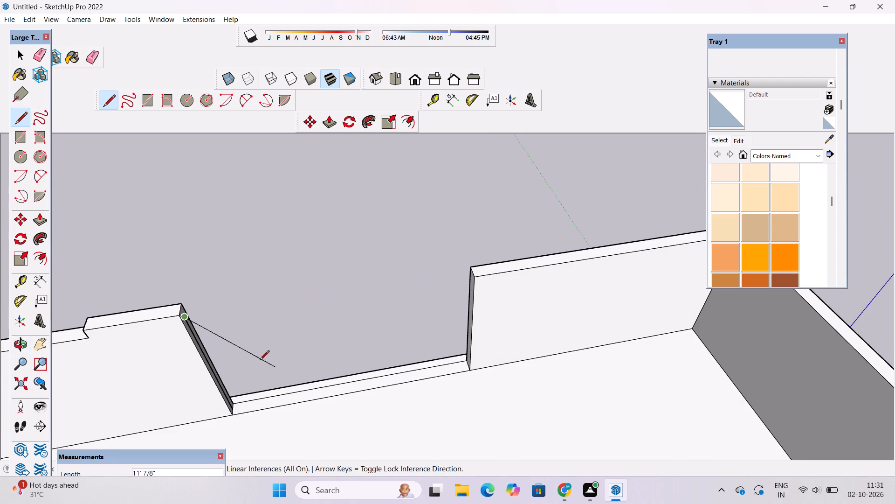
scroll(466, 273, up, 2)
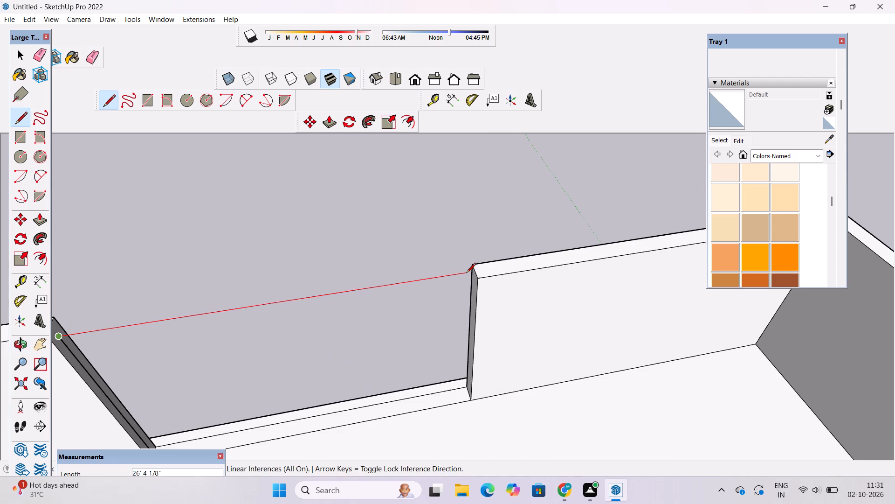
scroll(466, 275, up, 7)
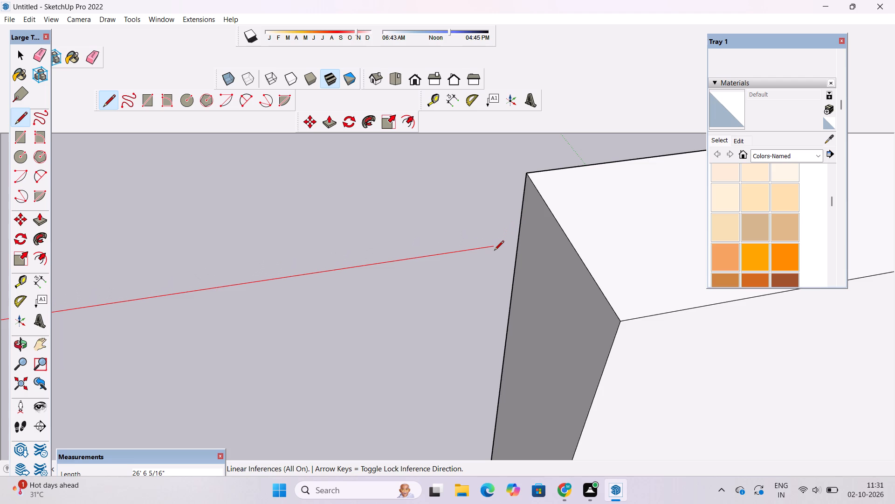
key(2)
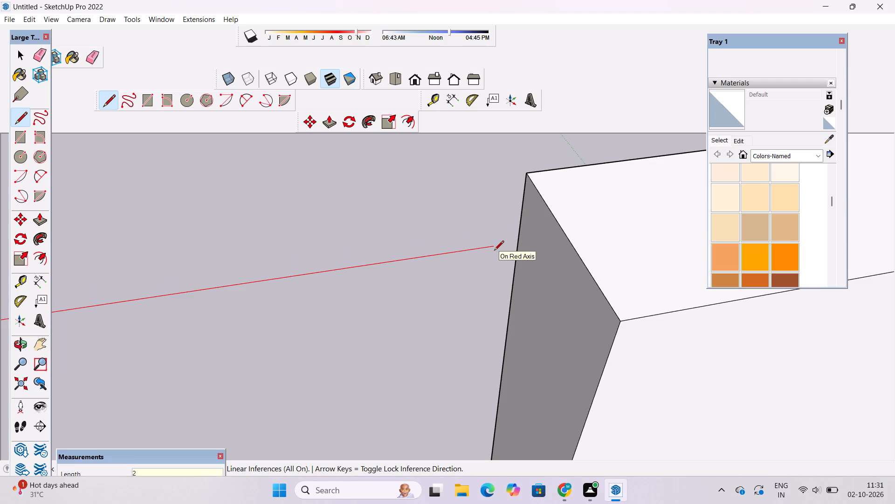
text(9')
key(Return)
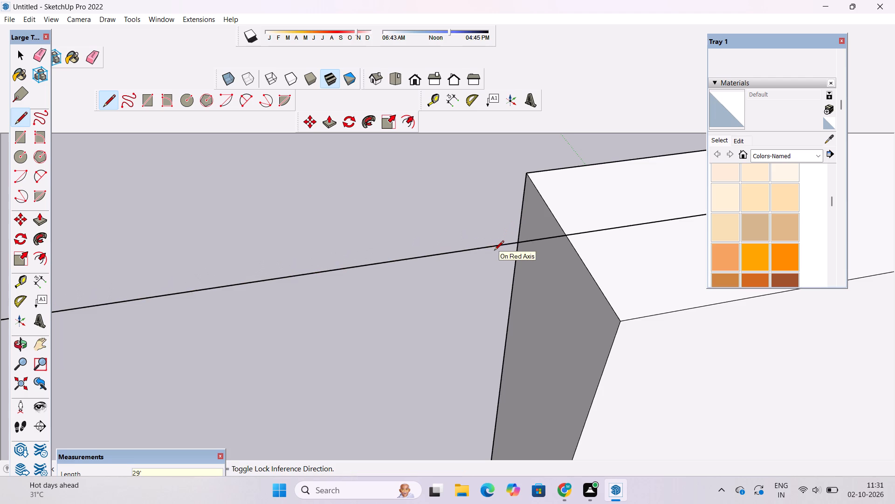
Examine where the horizontal line meets the parapet end on the far side of the opening.
scroll(480, 266, down, 4)
key(space)
key(o)
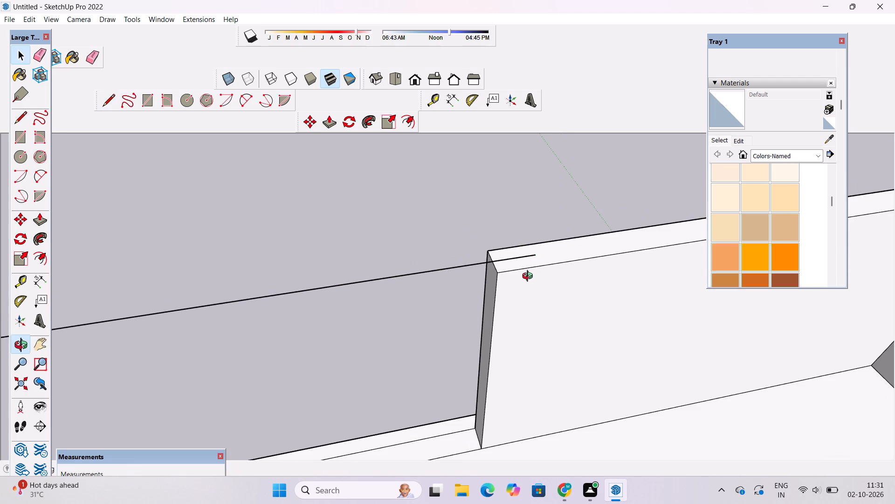
drag(535, 280, 524, 204)
shift+drag(499, 167, 524, 253)
scroll(526, 256, down, 2)
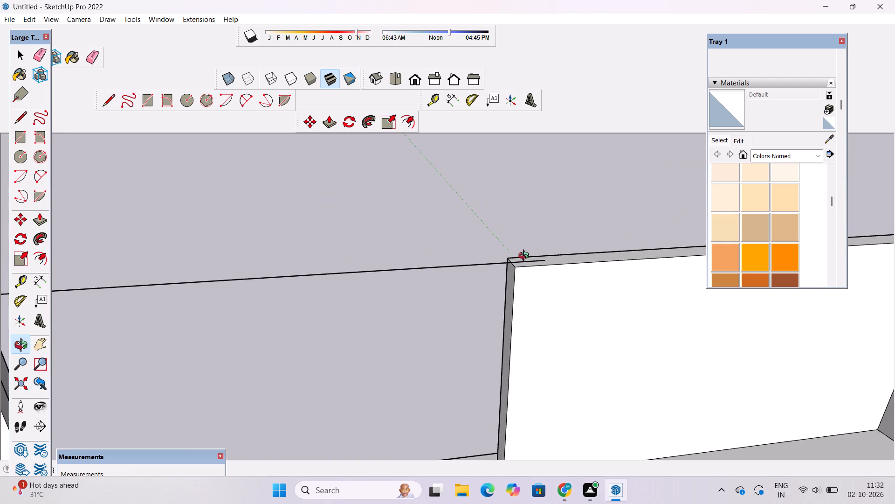
drag(530, 270, 499, 295)
scroll(456, 287, down, 5)
shift+drag(427, 290, 454, 292)
scroll(522, 288, up, 3)
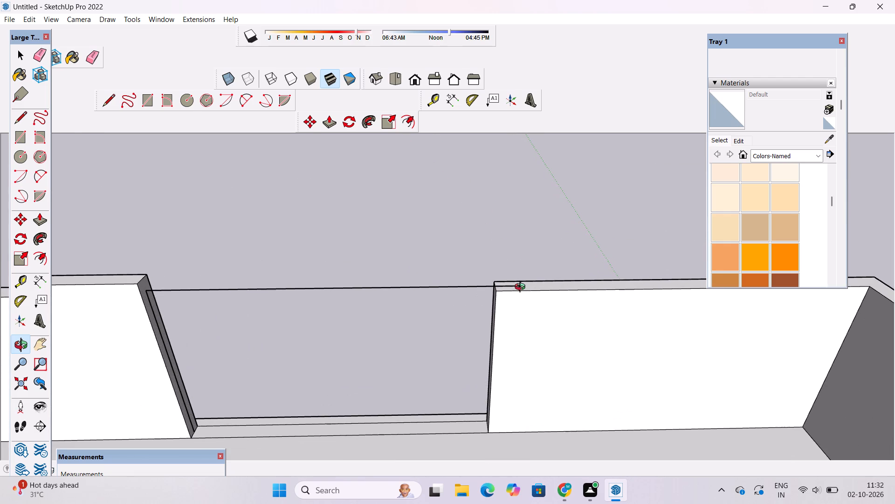
scroll(522, 288, down, 2)
shift+drag(520, 287, 516, 297)
scroll(506, 298, up, 4)
shift+drag(506, 298, 513, 290)
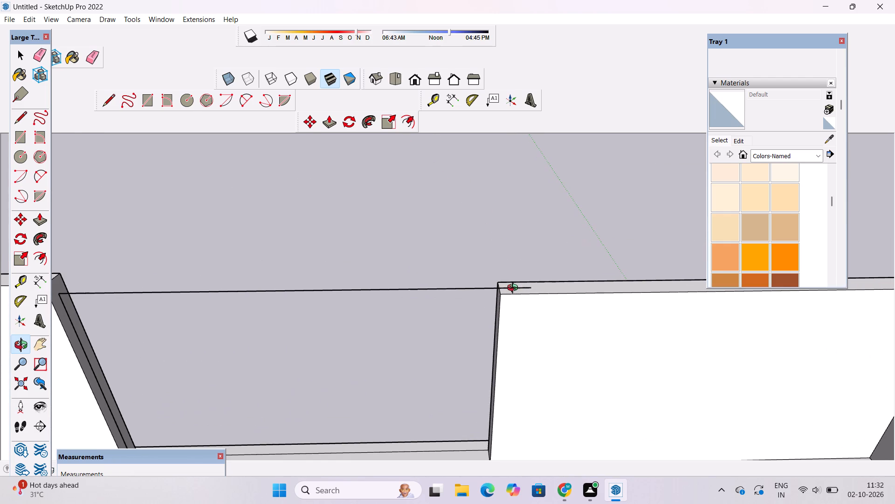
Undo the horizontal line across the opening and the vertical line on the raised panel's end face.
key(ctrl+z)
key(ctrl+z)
Draw a 10' vertical line up the raised panel's exposed end face from the midpoint of its base edge.
scroll(443, 302, down, 5)
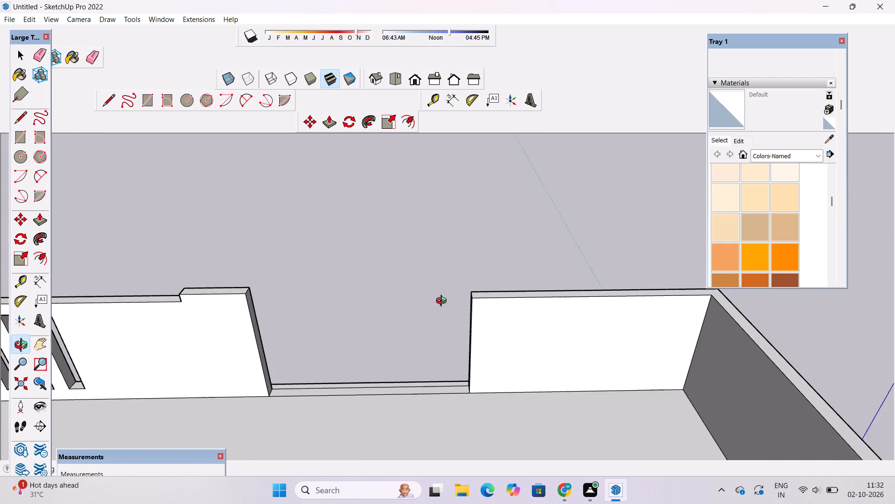
drag(468, 314, 367, 340)
scroll(314, 332, up, 9)
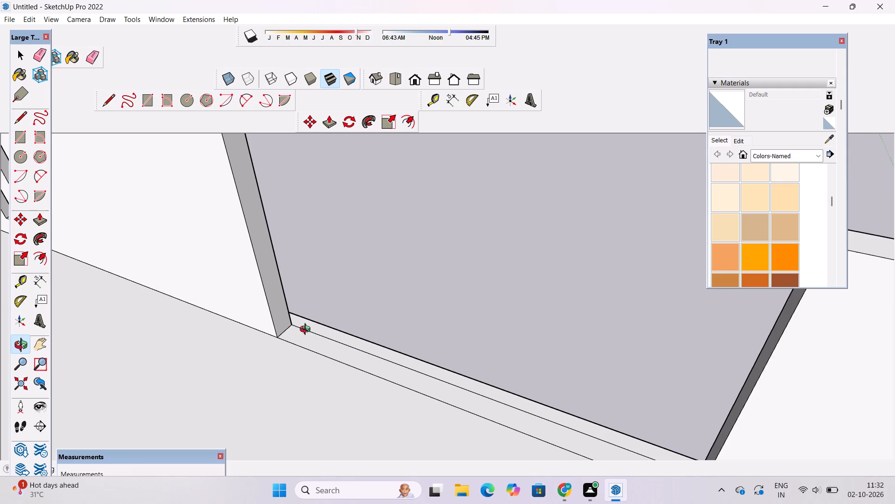
shift+drag(307, 330, 348, 350)
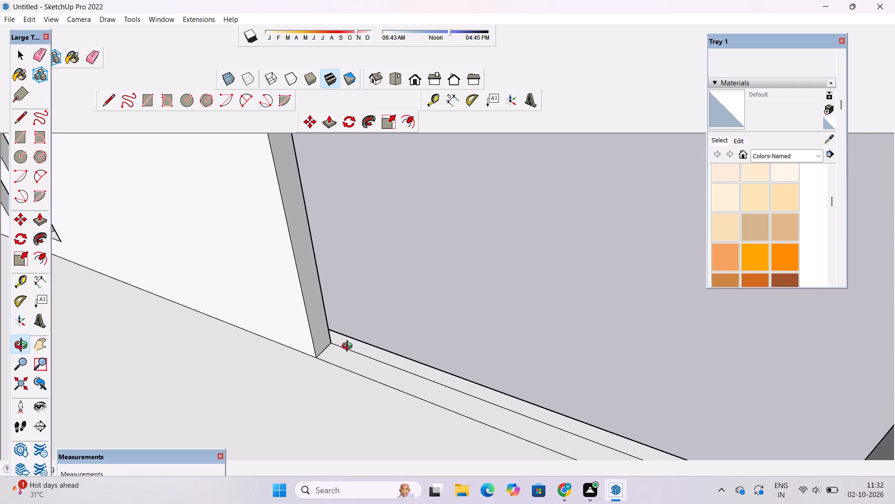
scroll(350, 345, down, 4)
shift+drag(352, 346, 358, 352)
drag(358, 352, 343, 354)
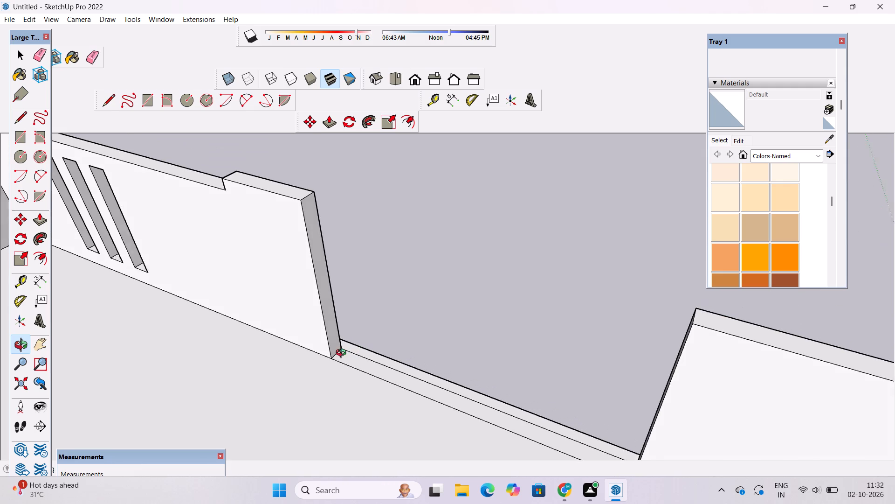
drag(343, 354, 342, 355)
key(l)
scroll(338, 350, up, 5)
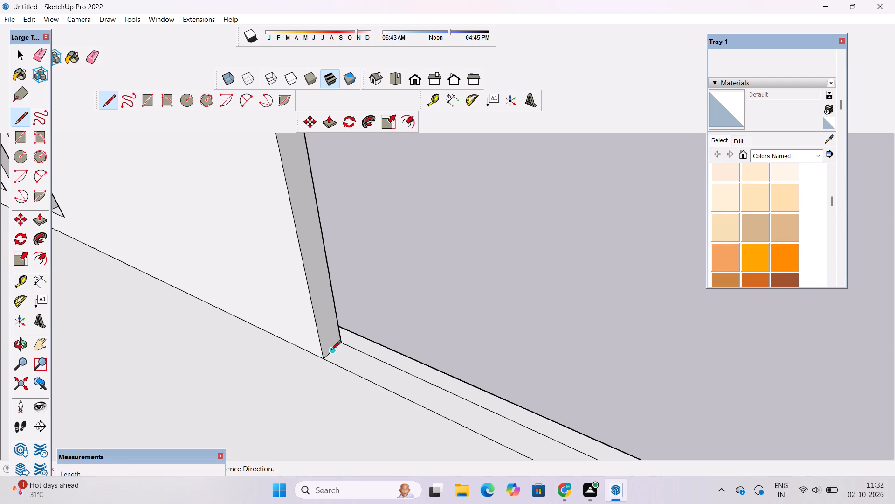
click(332, 351)
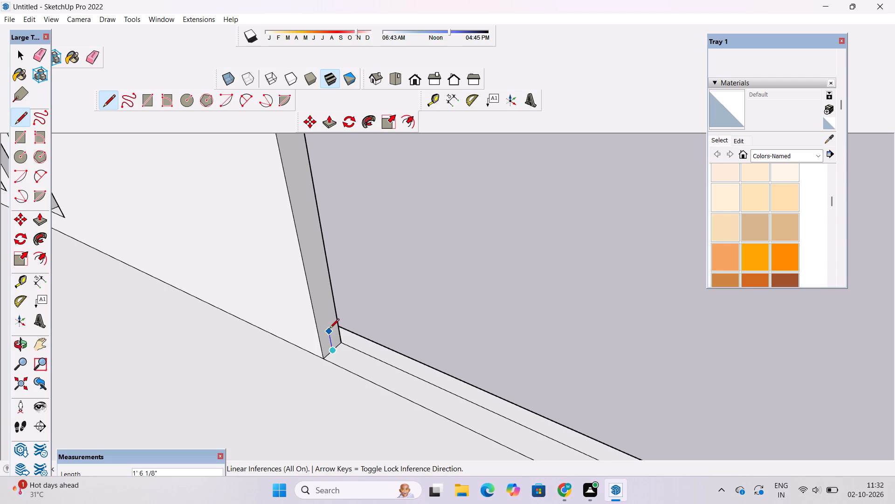
scroll(330, 329, down, 8)
scroll(322, 289, up, 3)
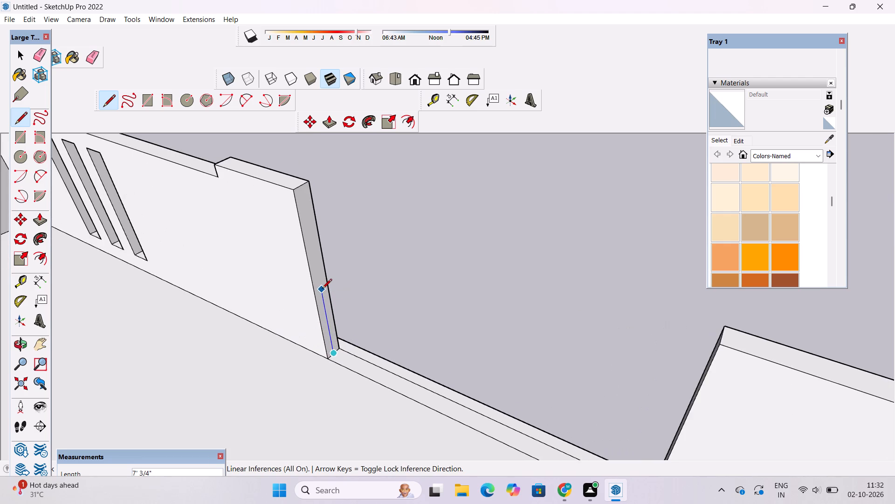
scroll(322, 289, up, 2)
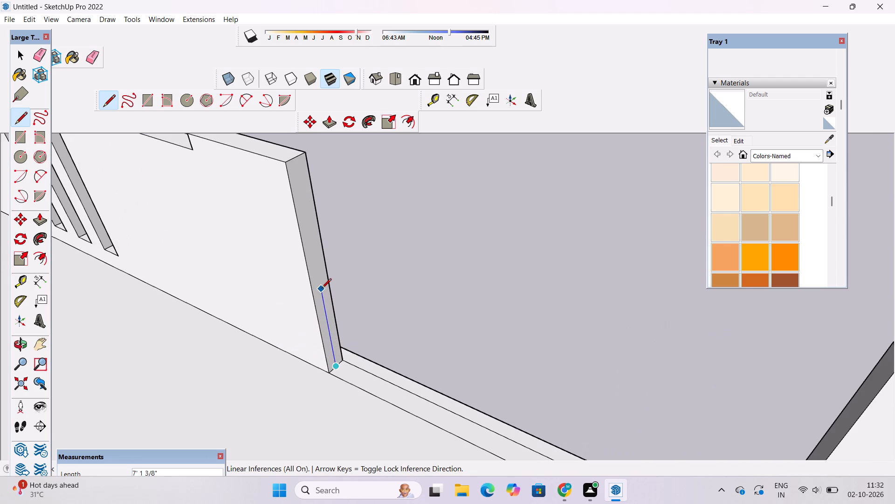
text(10')
key(Return)
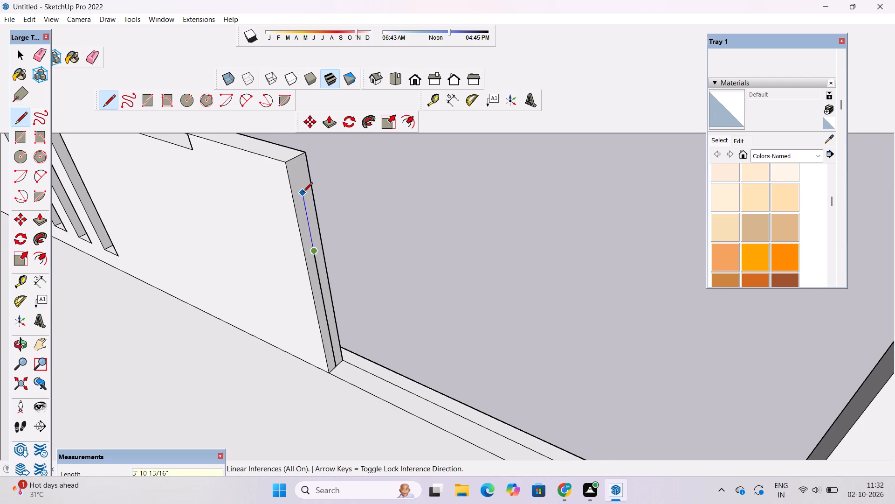
Continue the vertical line on the raised panel's end face upward by 2.5'.
text(2.5')
key(Return)
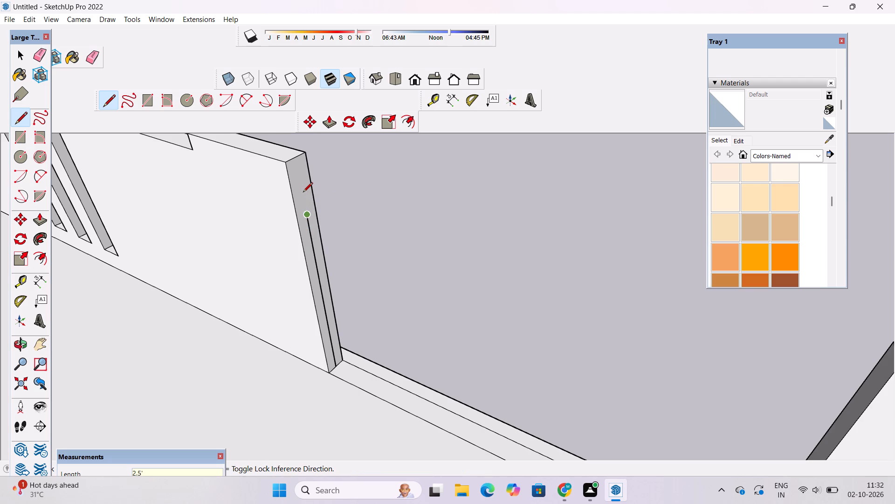
Draw a 27' line along the red axis from the vertical line's upper end to the parapet end face across the opening.
scroll(327, 191, down, 5)
scroll(401, 231, up, 3)
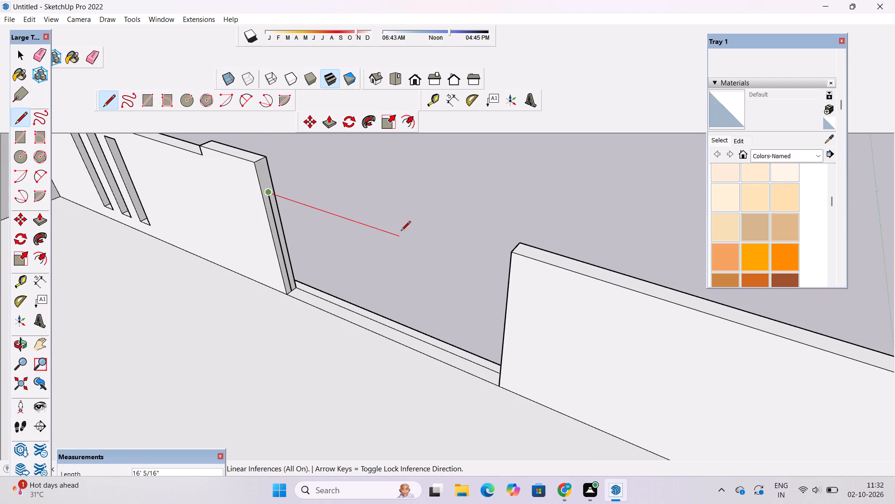
key(o)
drag(273, 271, 402, 269)
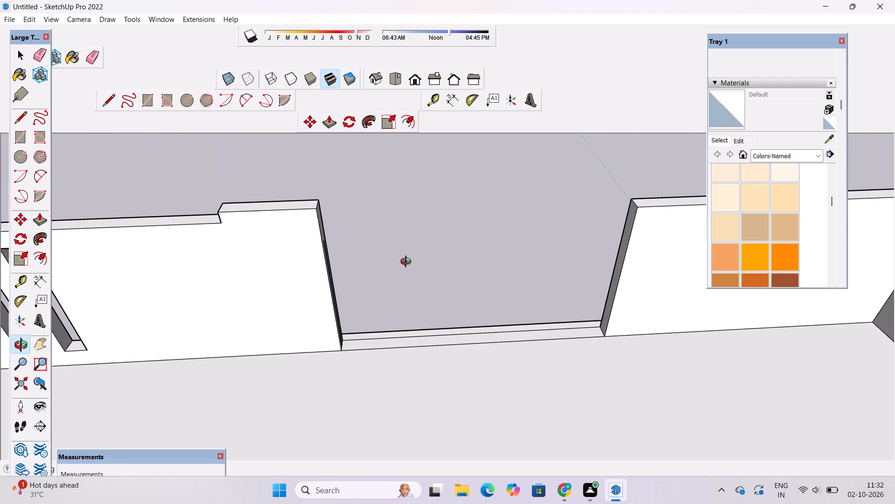
shift+drag(408, 263, 292, 274)
scroll(288, 276, up, 2)
shift+drag(288, 276, 284, 280)
key(l)
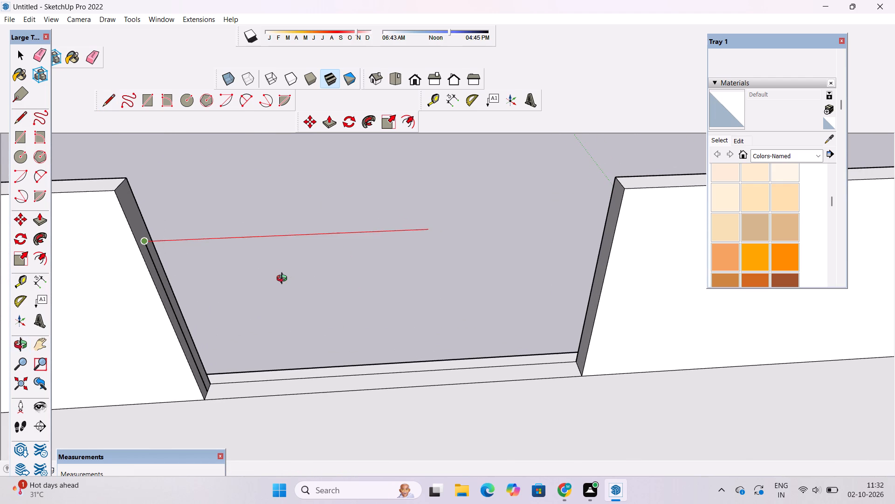
scroll(279, 280, down, 3)
scroll(296, 271, up, 2)
scroll(354, 246, down, 2)
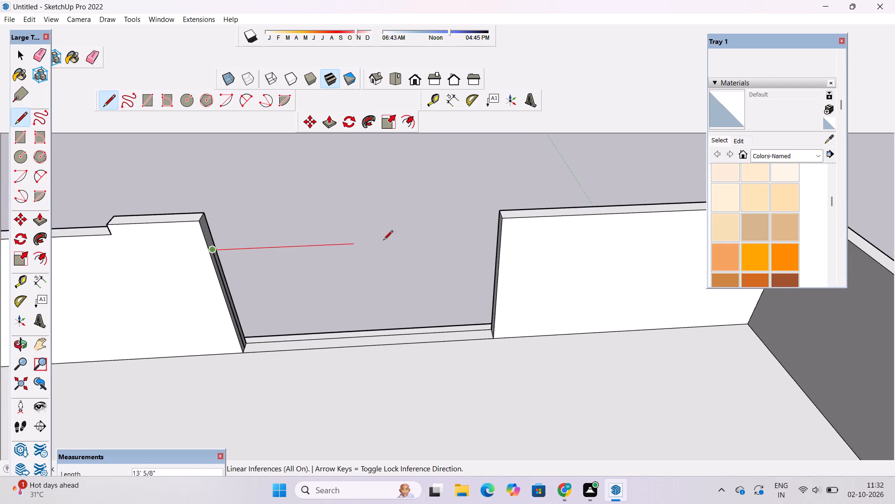
scroll(447, 232, up, 2)
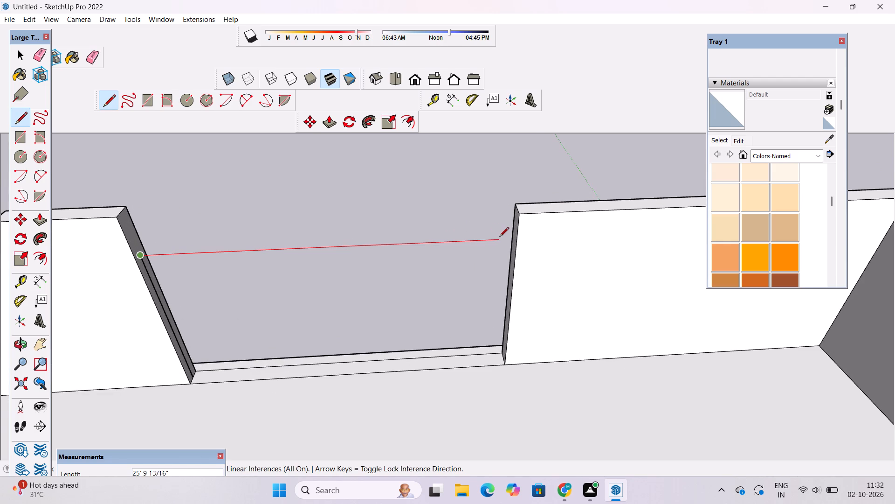
scroll(500, 238, up, 4)
click(529, 235)
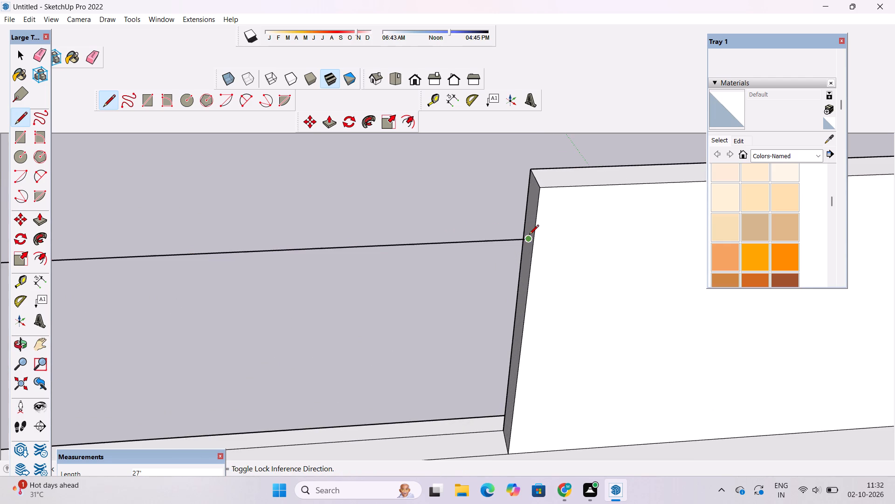
Draw a vertical line down the far parapet end face to the midpoint of its base edge and end the line chain.
scroll(530, 224, down, 6)
scroll(518, 335, up, 6)
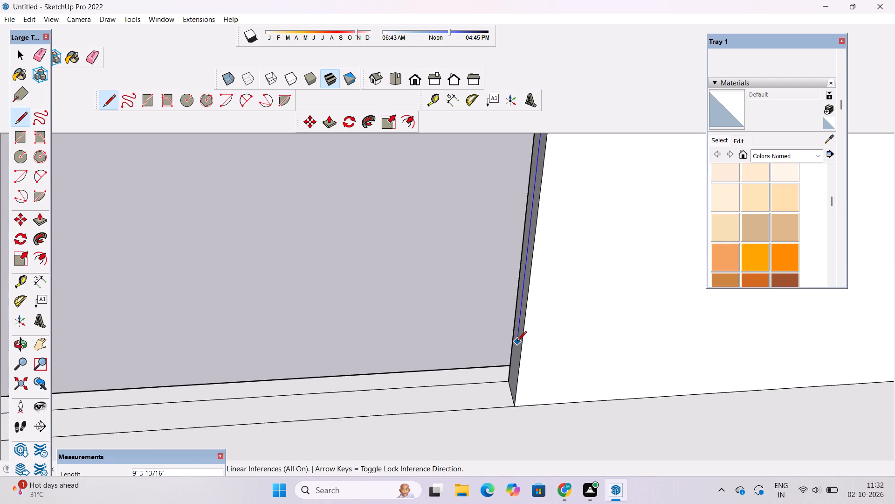
scroll(517, 342, down, 2)
scroll(510, 374, up, 6)
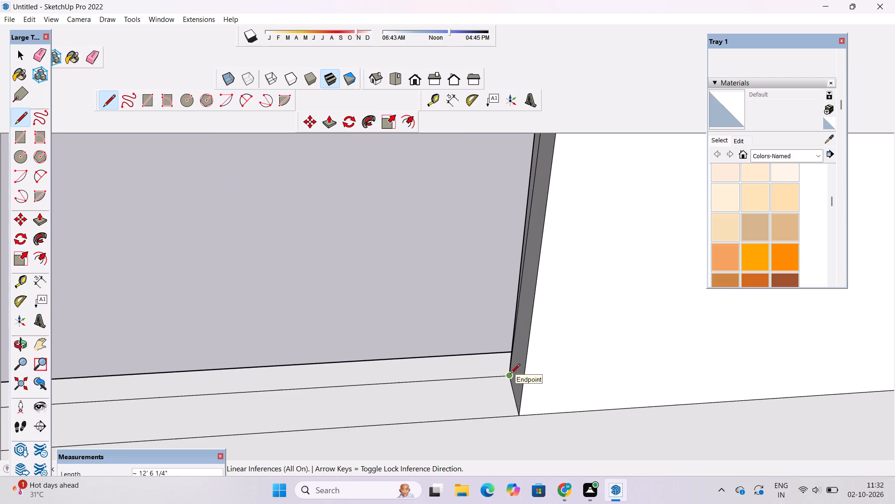
click(514, 395)
scroll(506, 371, down, 5)
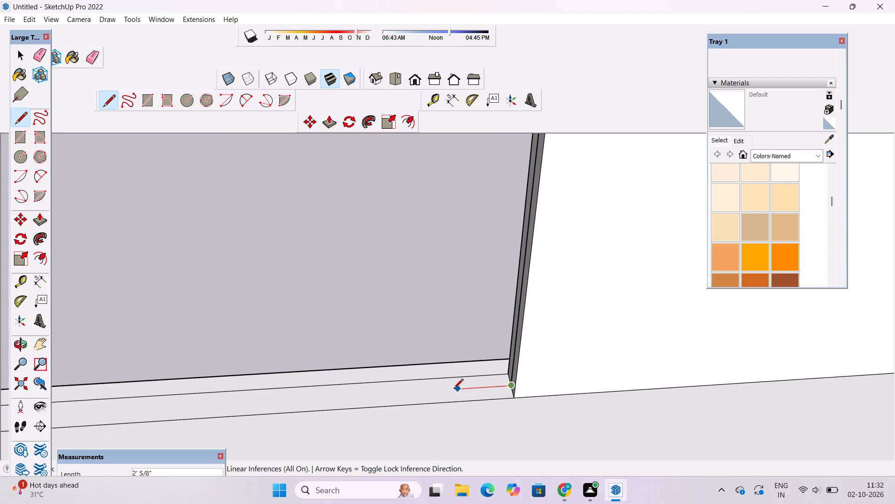
scroll(476, 387, down, 9)
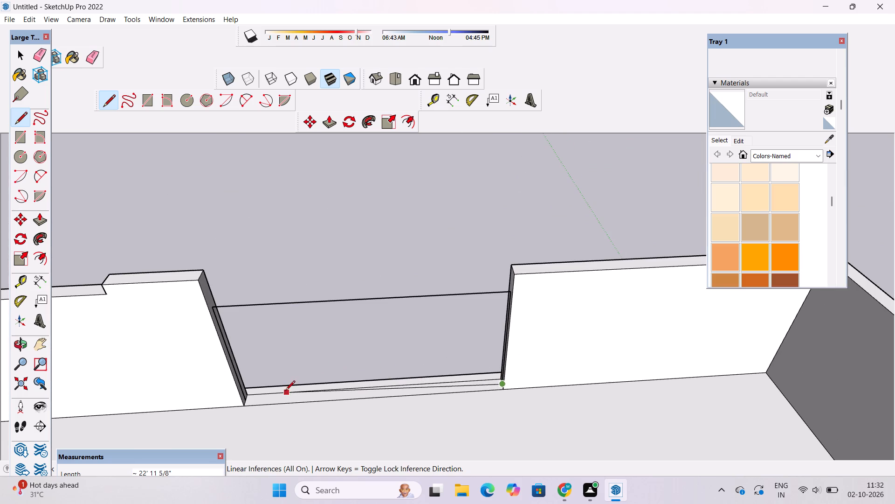
scroll(275, 394, up, 2)
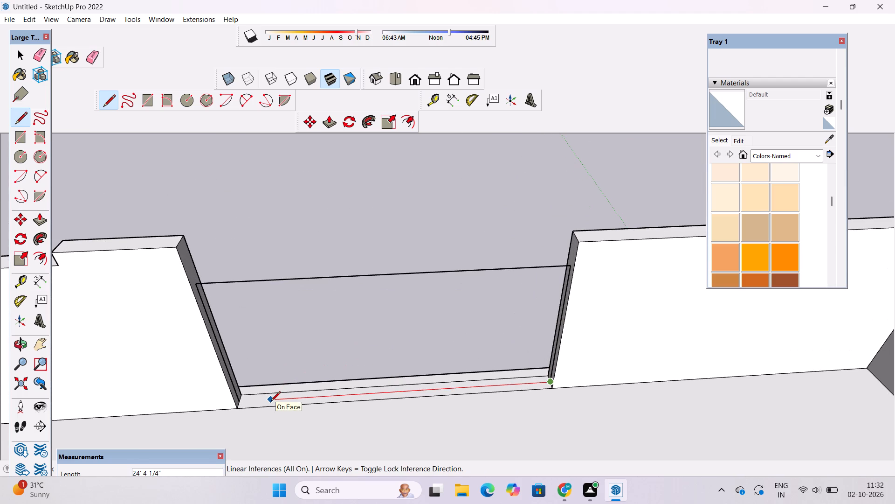
key(space)
Draw a circle of 6" radius on the far parapet end face, centred on the vertical line just above its base.
key(o)
drag(286, 421, 300, 419)
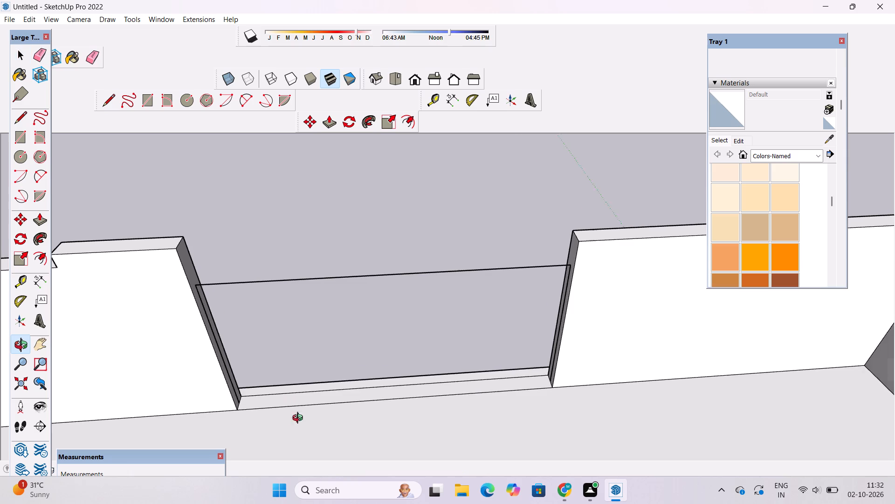
drag(300, 419, 365, 371)
scroll(424, 357, up, 3)
shift+drag(529, 350, 289, 349)
scroll(289, 349, down, 3)
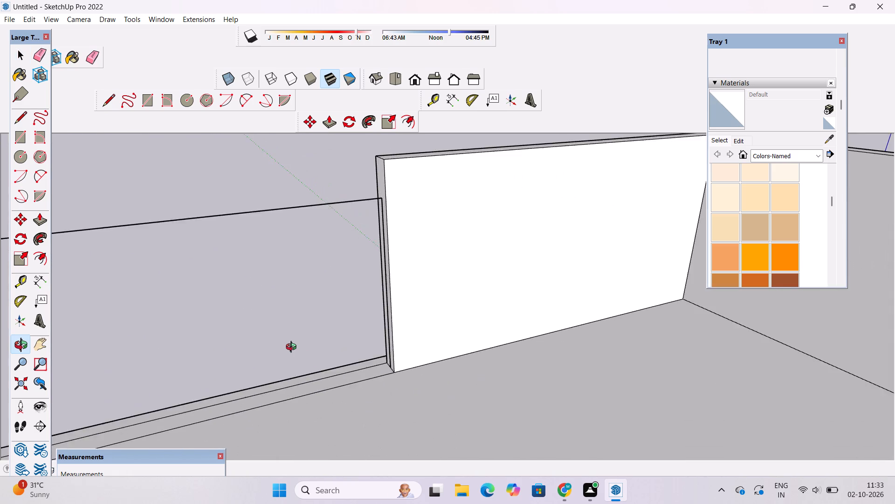
drag(298, 350, 371, 369)
shift+drag(421, 356, 365, 350)
scroll(372, 354, up, 4)
drag(378, 368, 412, 357)
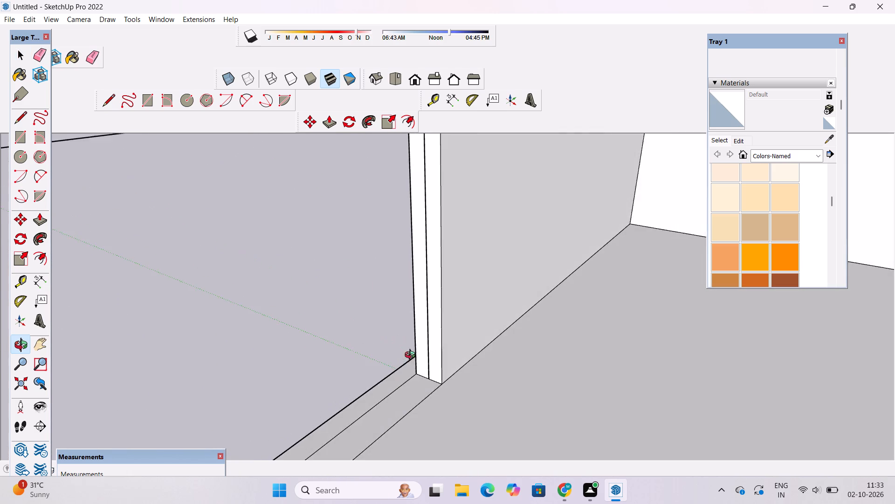
shift+drag(413, 356, 335, 371)
scroll(332, 369, down, 5)
drag(338, 369, 352, 348)
scroll(355, 353, up, 6)
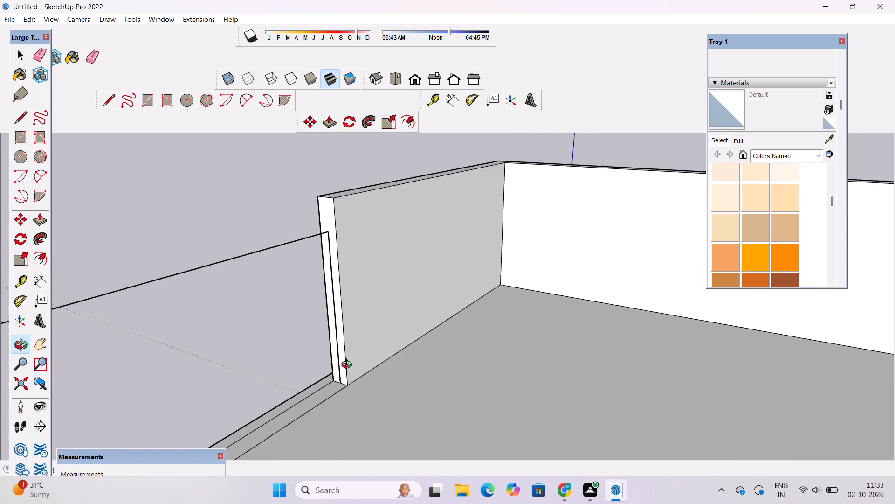
scroll(349, 366, up, 2)
shift+drag(332, 375, 348, 354)
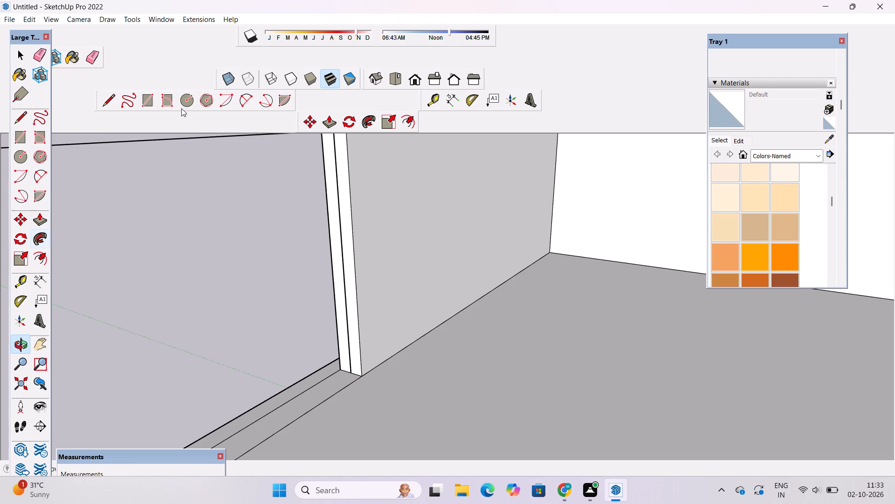
click(187, 103)
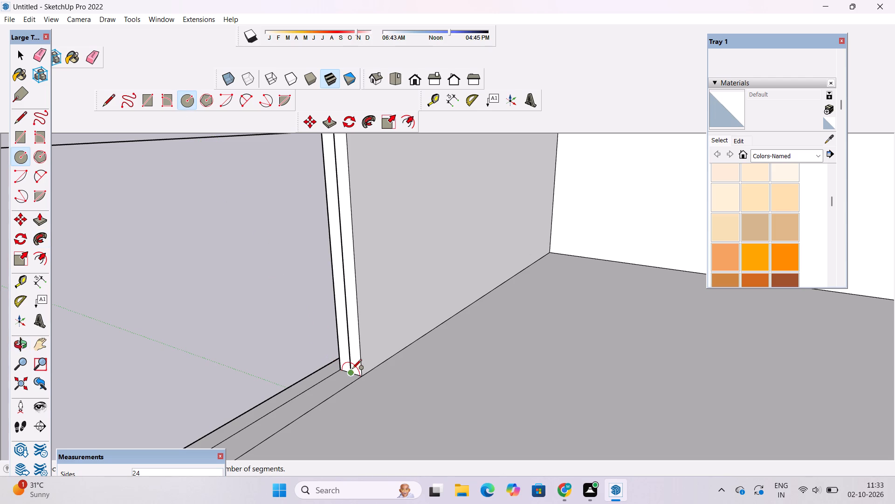
scroll(349, 371, down, 2)
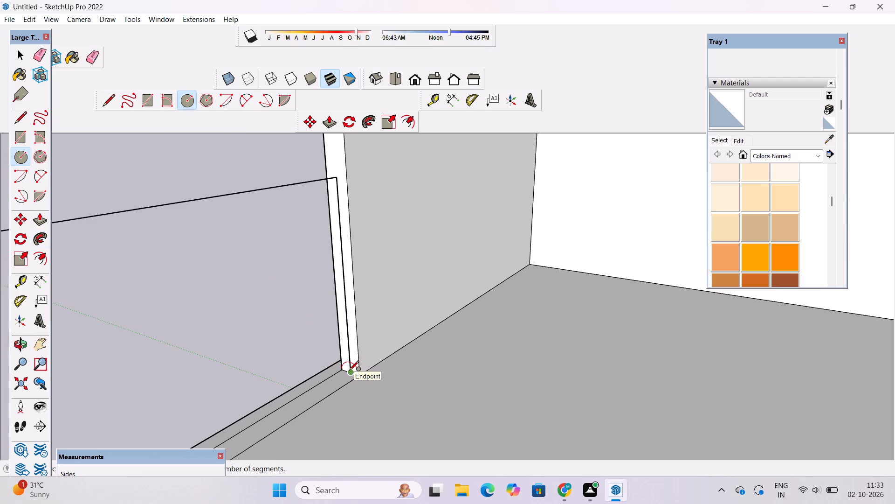
scroll(349, 371, up, 2)
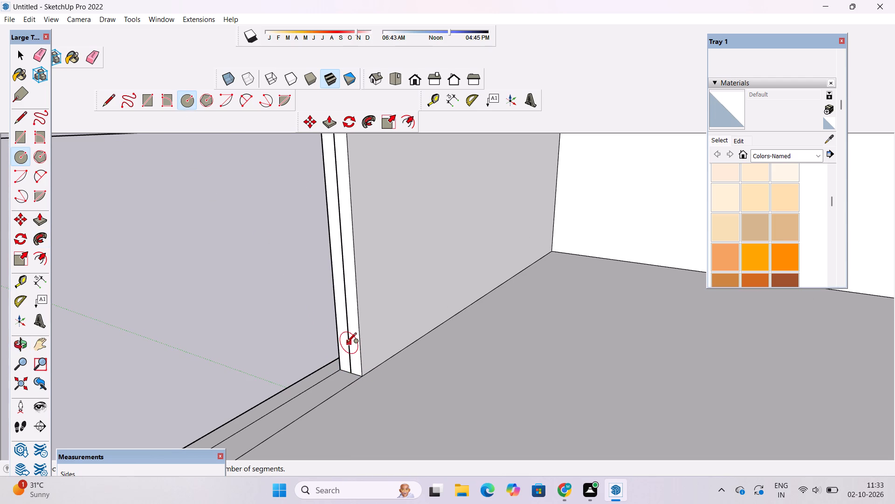
scroll(347, 343, down, 2)
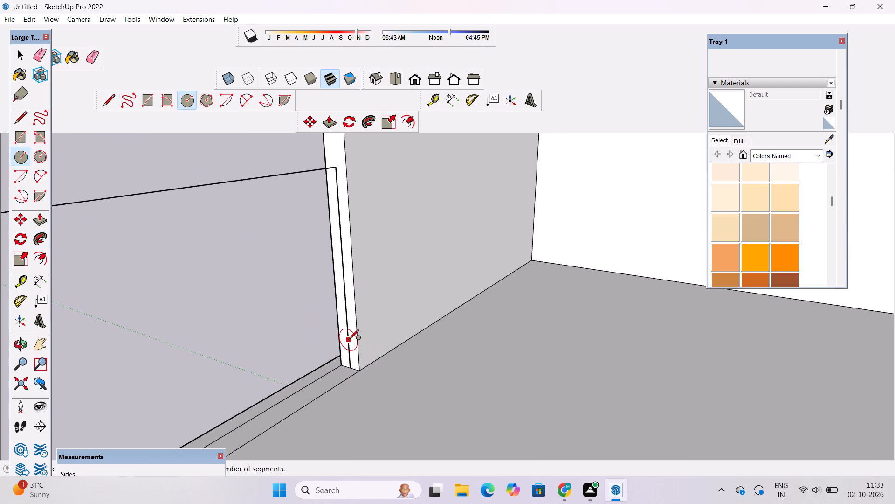
scroll(349, 340, up, 2)
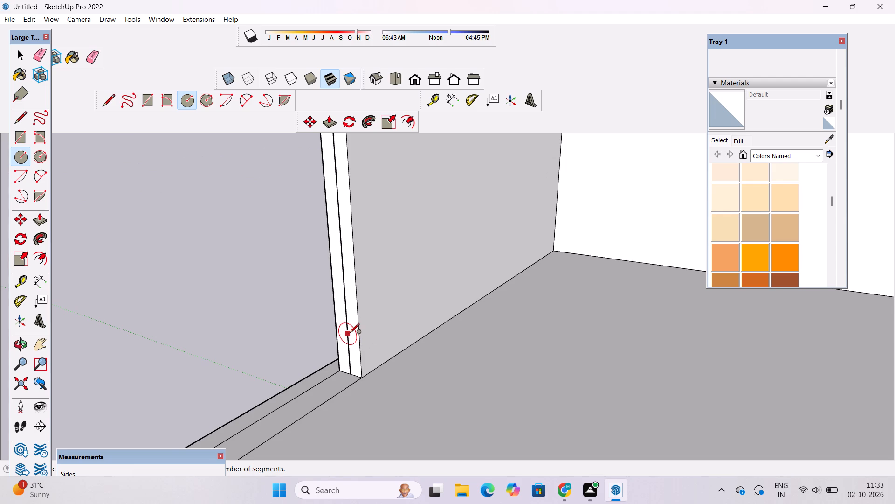
click(350, 334)
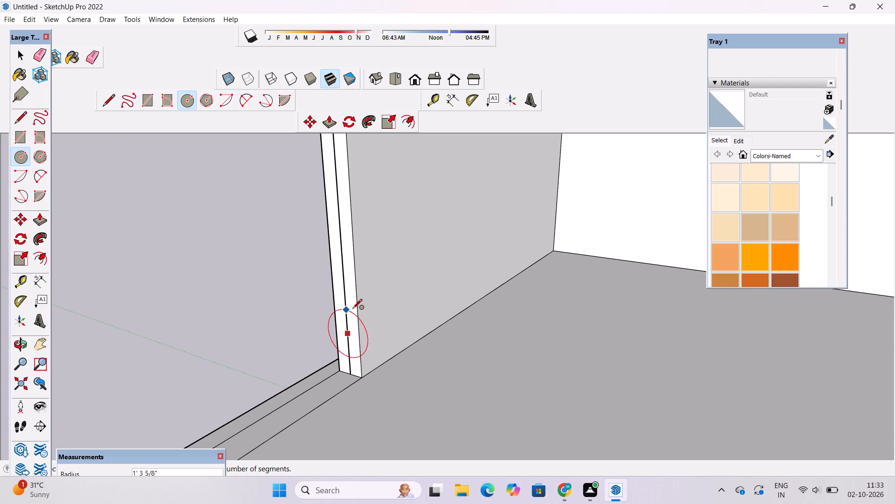
text(6")
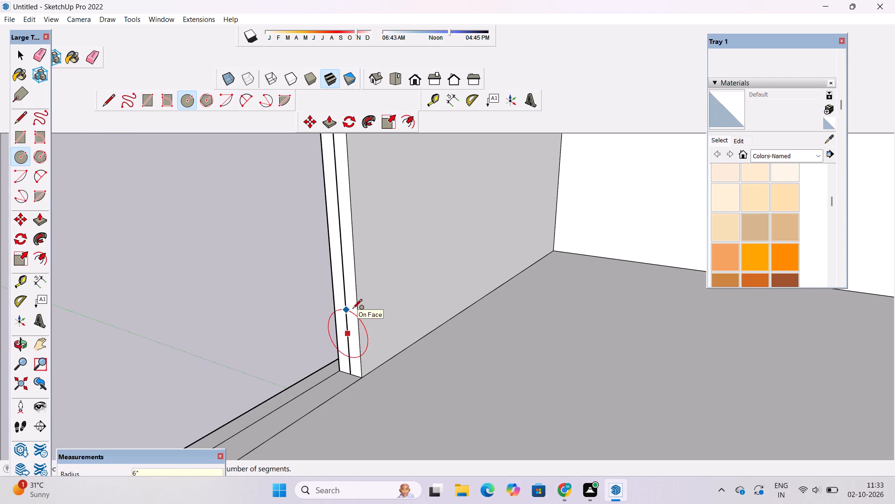
key(Return)
key(space)
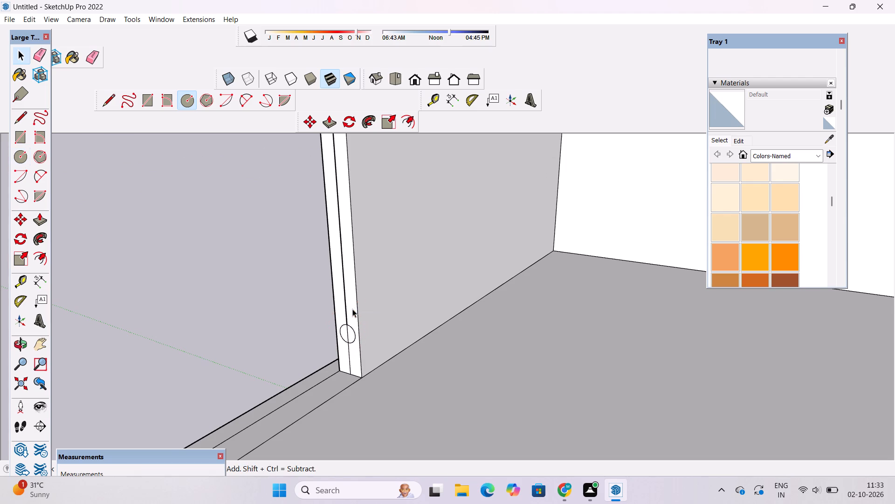
Erase the vertical line's segments inside and above the circle on the far parapet end face.
text(e)
scroll(341, 340, down, 6)
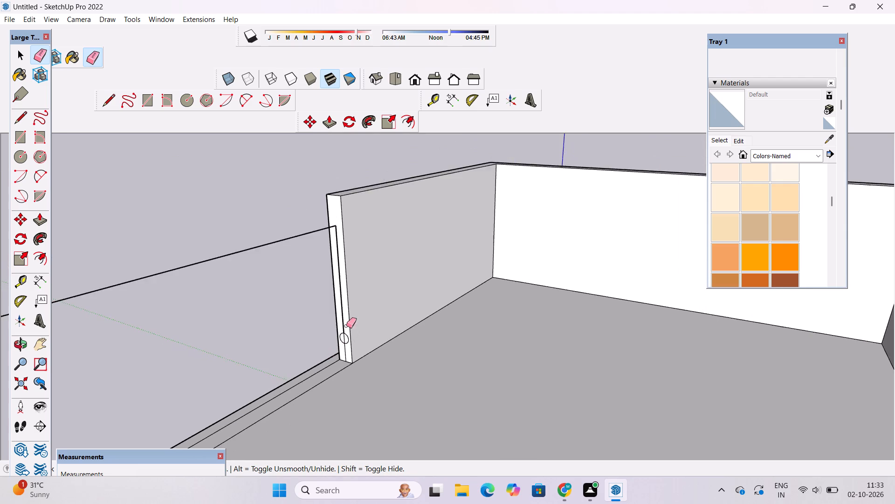
scroll(348, 322, up, 9)
click(339, 357)
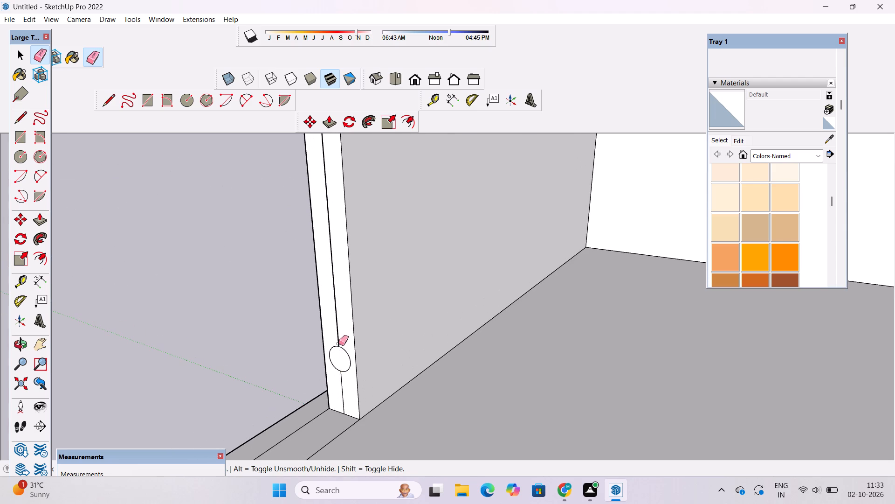
click(337, 323)
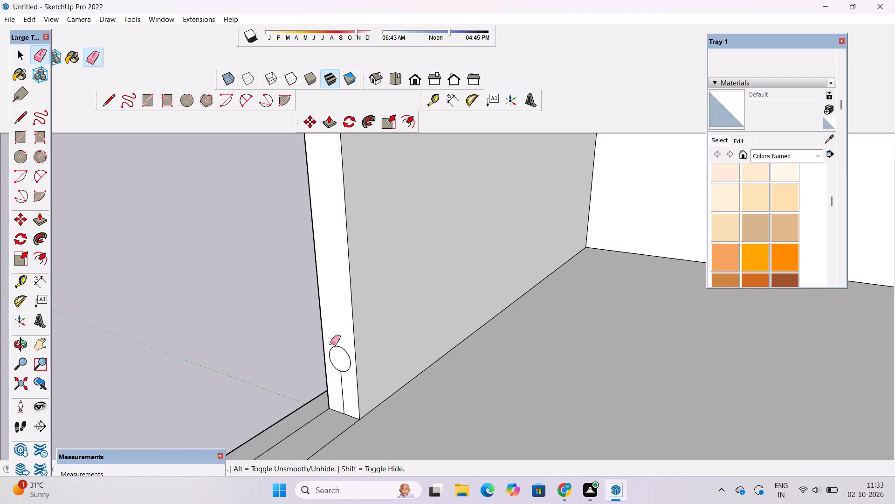
scroll(327, 351, down, 7)
Copy the circle 2.5' straight up the far parapet end face.
key(space)
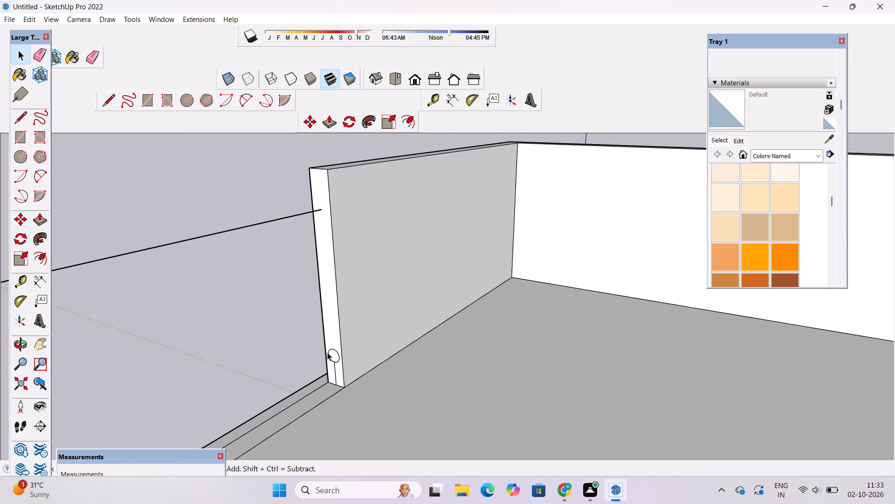
double_click(336, 356)
scroll(335, 355, up, 3)
key(m)
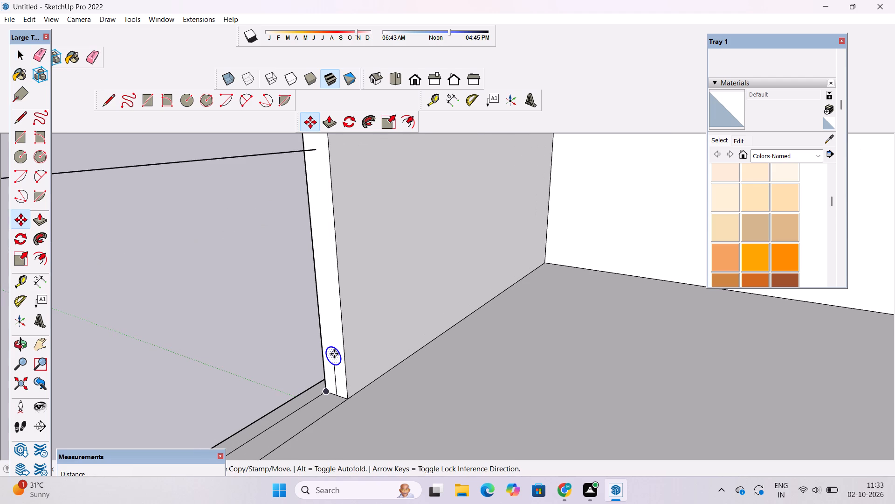
scroll(334, 354, up, 5)
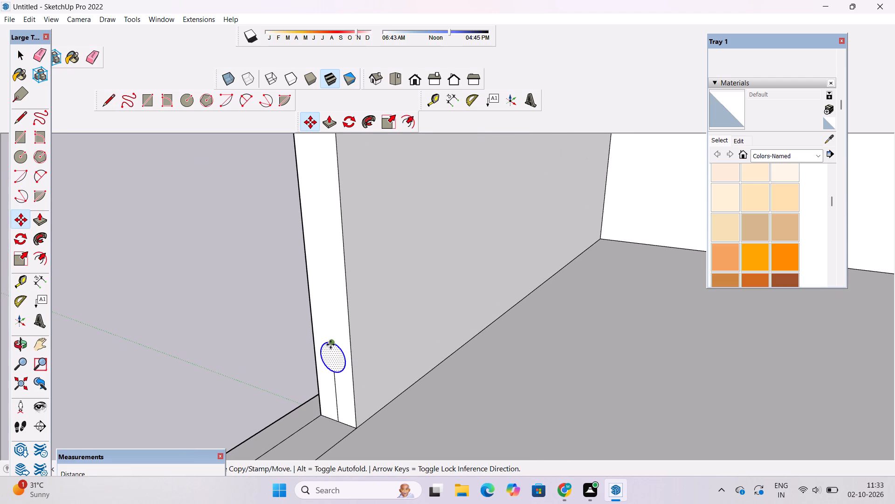
click(328, 344)
scroll(330, 333, down, 4)
scroll(328, 293, up, 4)
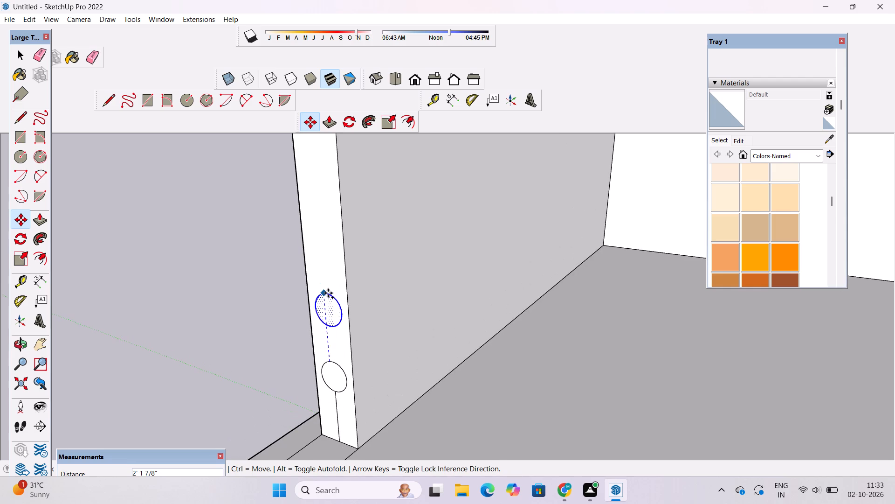
text(2.5')
key(Return)
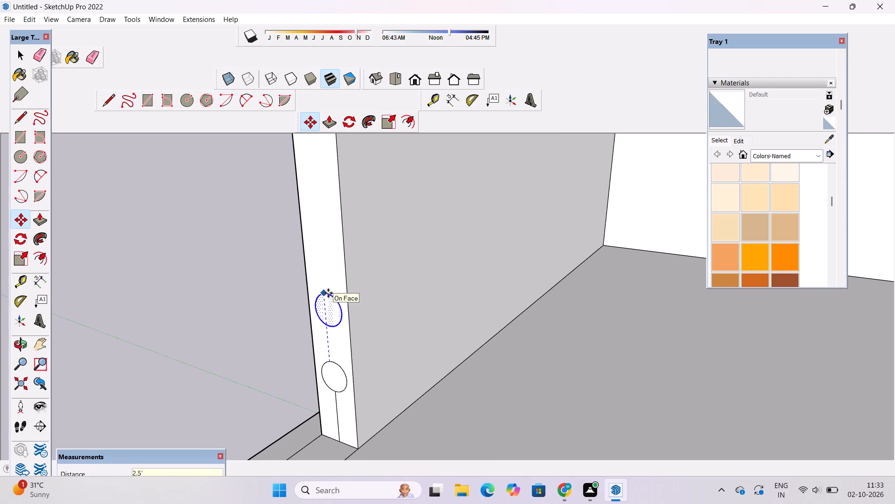
Multiply the circle copy by 4 at the same spacing up the end face.
scroll(328, 293, down, 3)
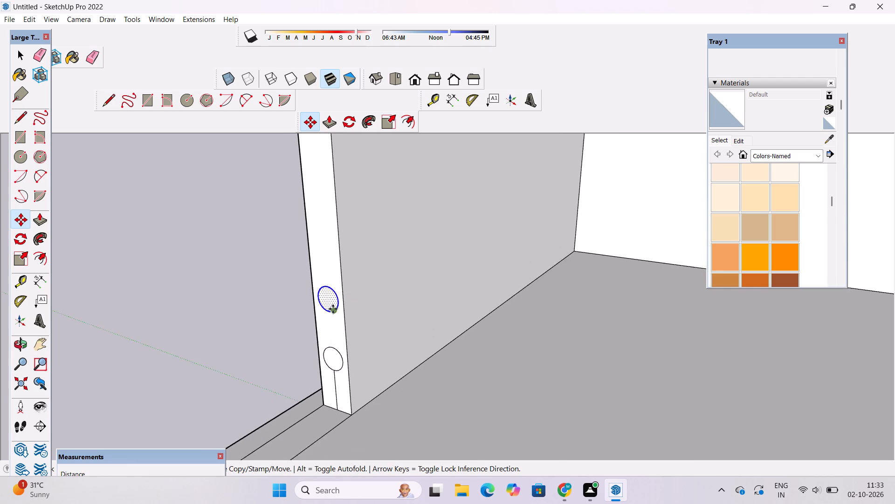
scroll(333, 309, down, 7)
scroll(334, 317, up, 2)
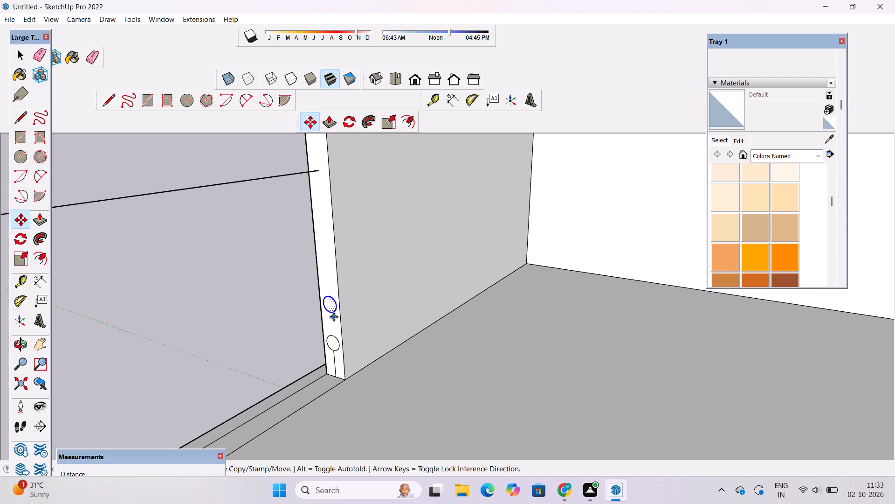
key(asterisk)
key(4)
key(Return)
scroll(334, 317, down, 4)
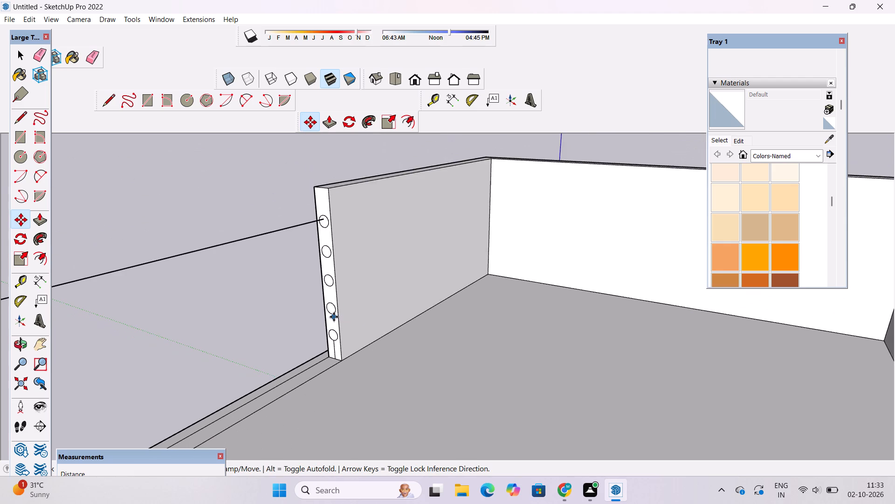
scroll(335, 321, down, 2)
scroll(330, 236, up, 5)
key(space)
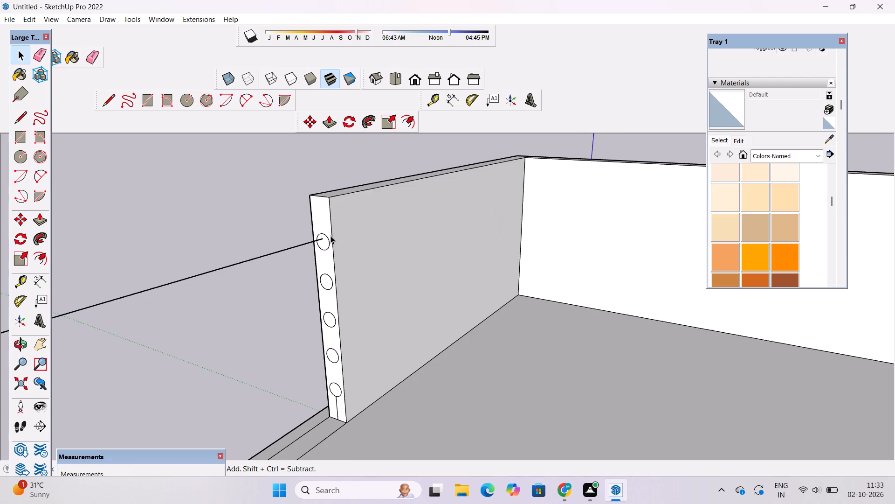
Erase the topmost circle copy at the end of the horizontal line.
scroll(328, 238, up, 3)
key(e)
scroll(328, 238, up, 3)
drag(322, 229, 322, 239)
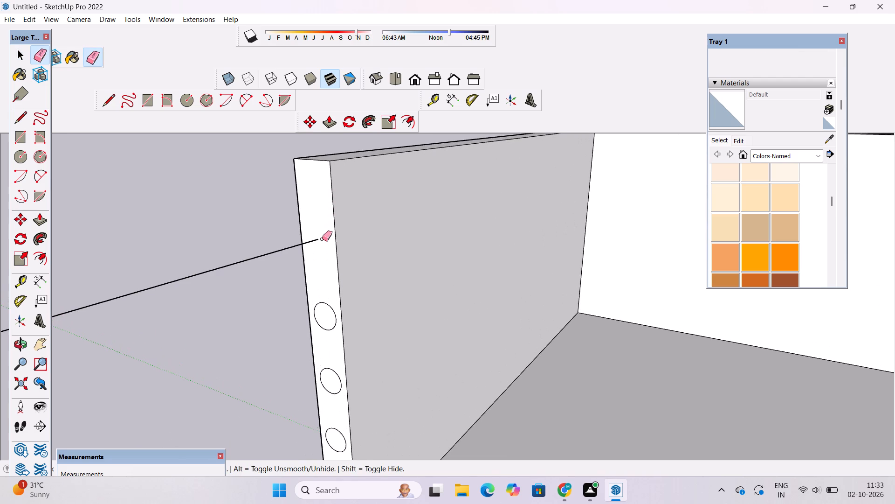
Draw a circle of 6" radius on the far parapet end face, centred on the horizontal line's endpoint.
key(c)
scroll(322, 239, up, 3)
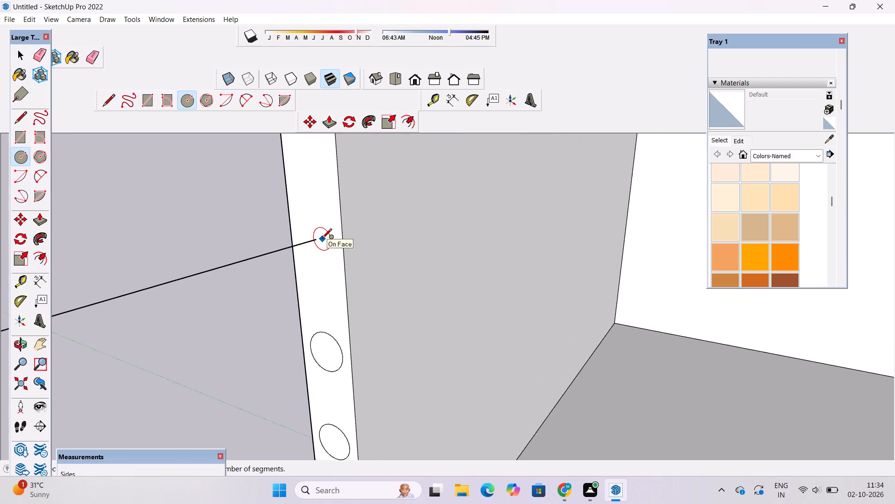
scroll(322, 239, up, 4)
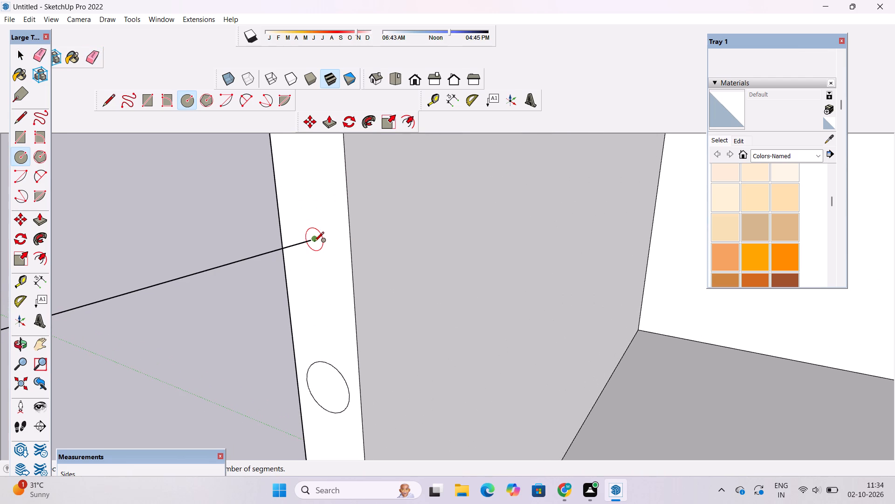
click(315, 239)
scroll(317, 224, up, 2)
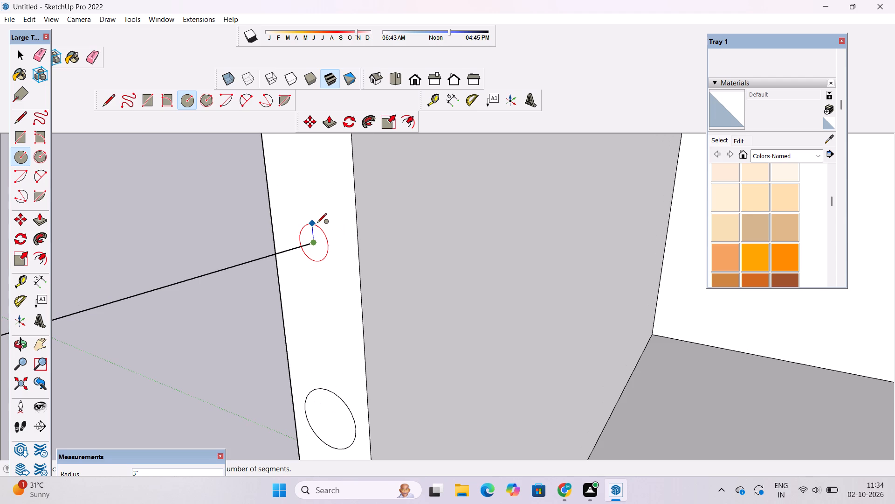
text(6")
key(Return)
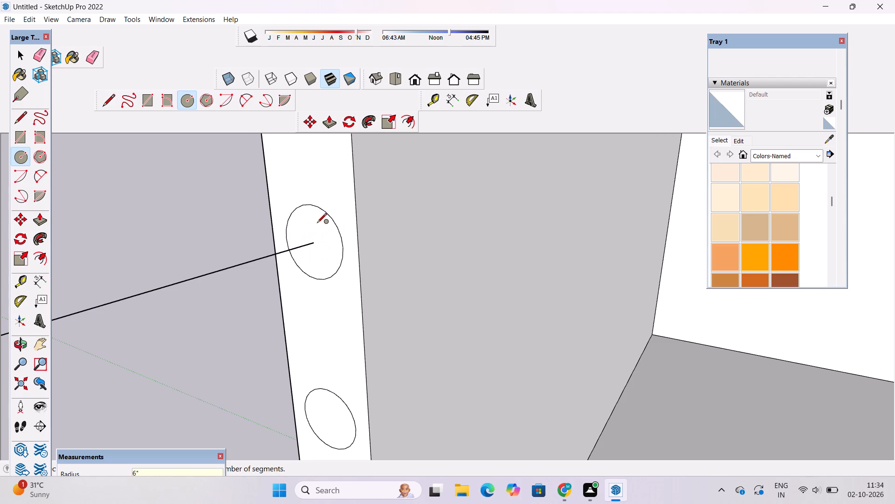
scroll(324, 215, down, 14)
scroll(340, 320, down, 2)
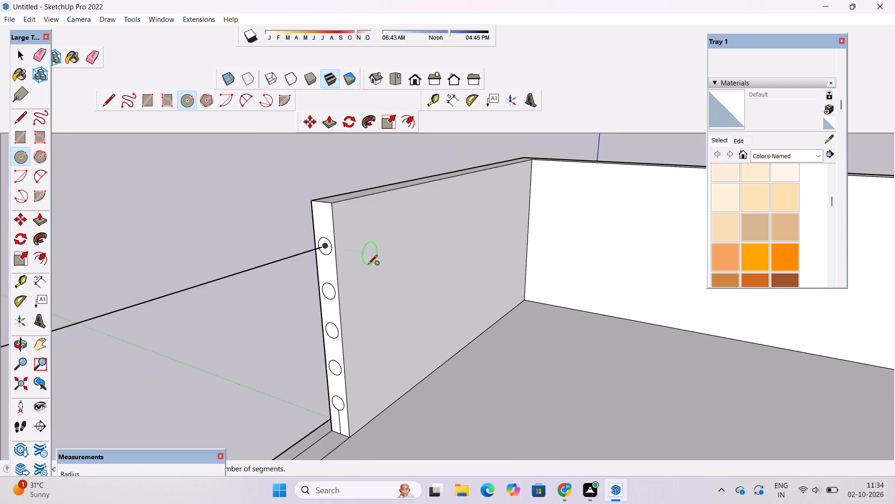
key(space)
Draw a 27' line along the red axis from the second-highest circle's centre to the raised panel's end face across the opening.
key(o)
drag(411, 302, 331, 308)
scroll(318, 302, down, 4)
drag(297, 311, 335, 299)
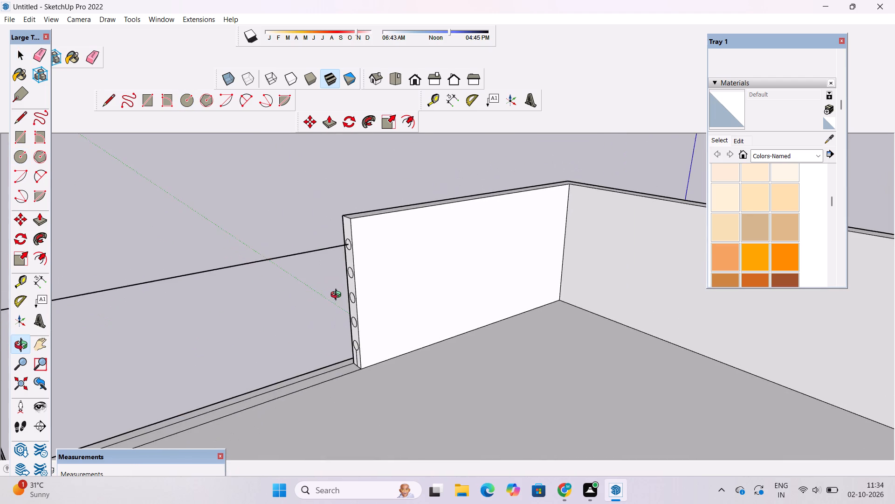
scroll(338, 296, up, 2)
drag(339, 296, 356, 296)
drag(356, 296, 367, 293)
key(l)
scroll(368, 293, up, 3)
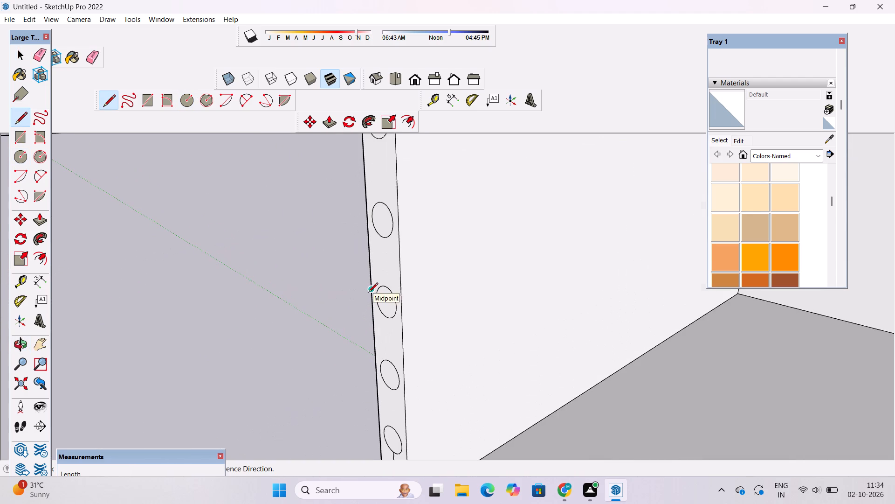
scroll(369, 288, up, 1)
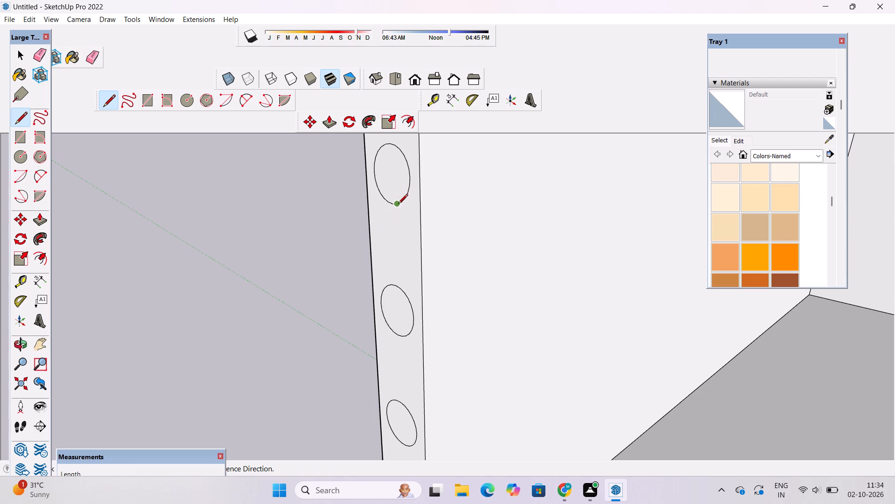
click(392, 175)
scroll(392, 175, down, 12)
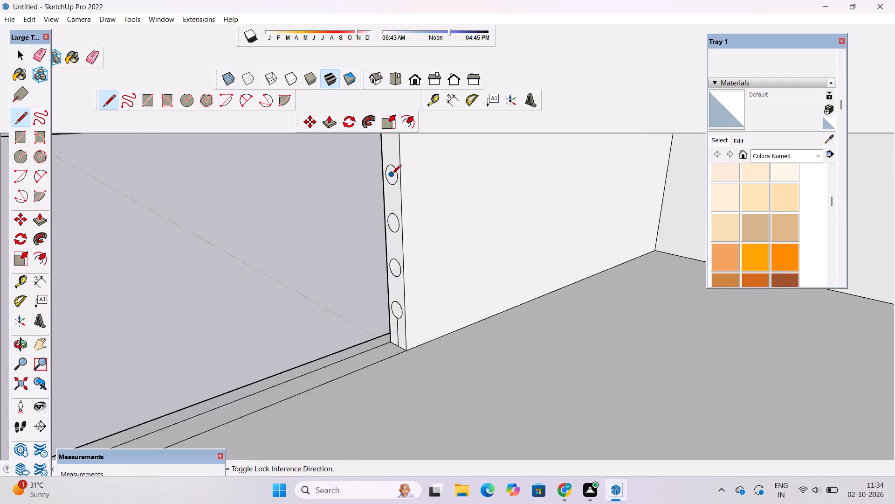
scroll(392, 175, down, 10)
scroll(334, 189, up, 2)
key(o)
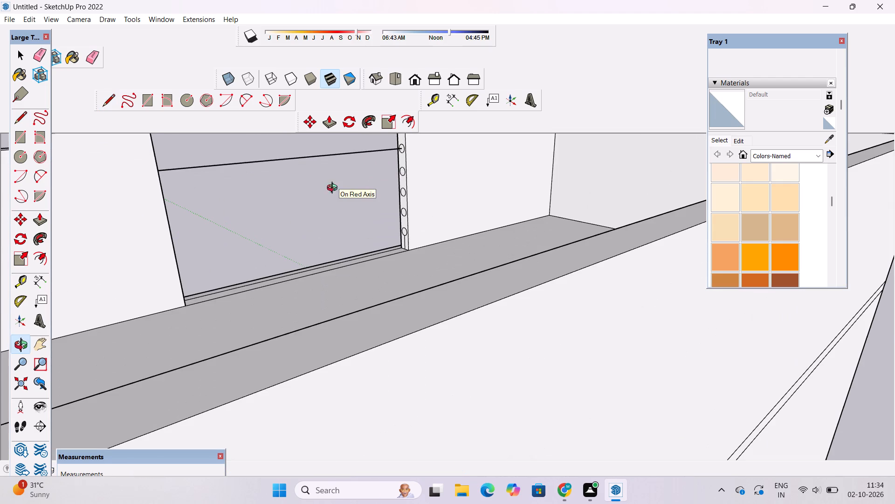
drag(385, 208, 313, 221)
scroll(305, 221, down, 2)
shift+drag(305, 219, 305, 283)
drag(362, 265, 303, 259)
shift+drag(332, 250, 252, 272)
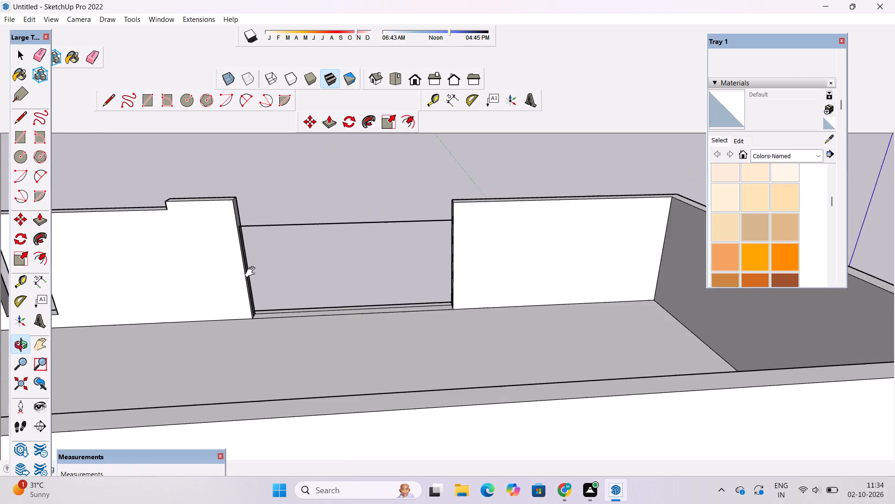
shift+drag(252, 272, 251, 273)
scroll(279, 268, up, 3)
shift+drag(275, 266, 265, 270)
key(l)
scroll(265, 270, down, 2)
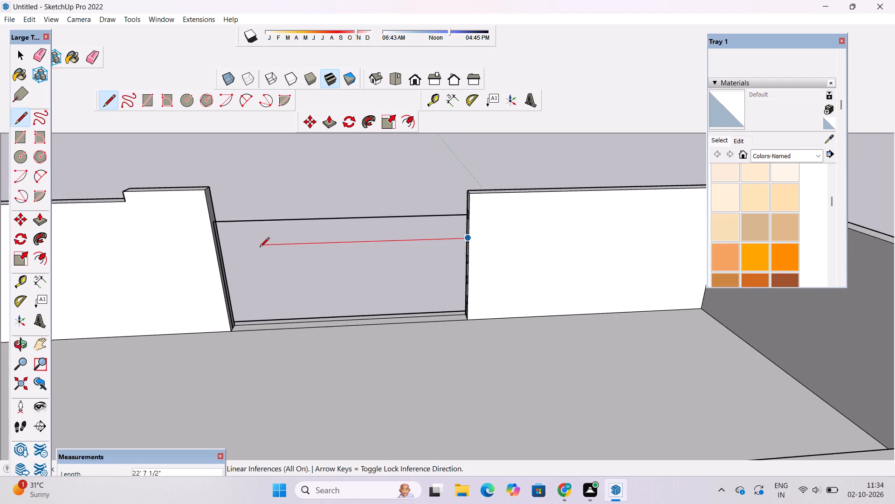
scroll(260, 248, up, 4)
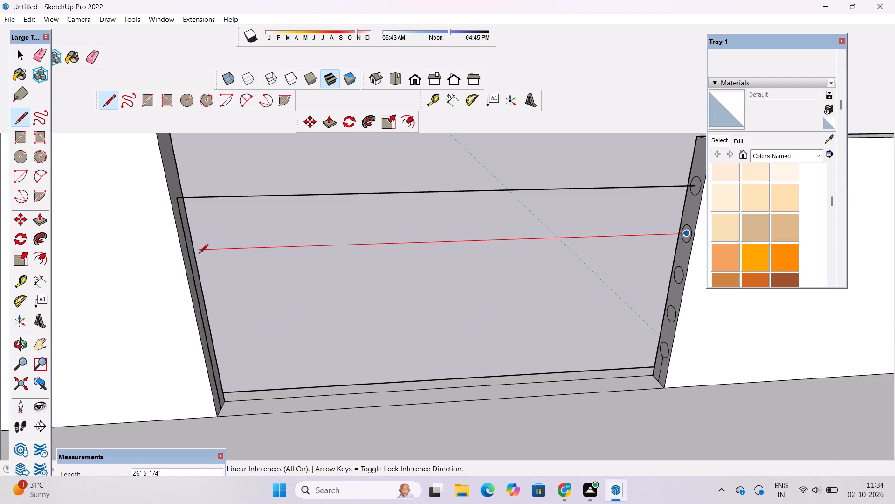
click(193, 248)
key(space)
Draw a 27' line along the red axis from the third-highest circle's centre to the vertical line on the raised panel's end face.
text(l)
scroll(210, 229, down, 4)
scroll(288, 262, up, 4)
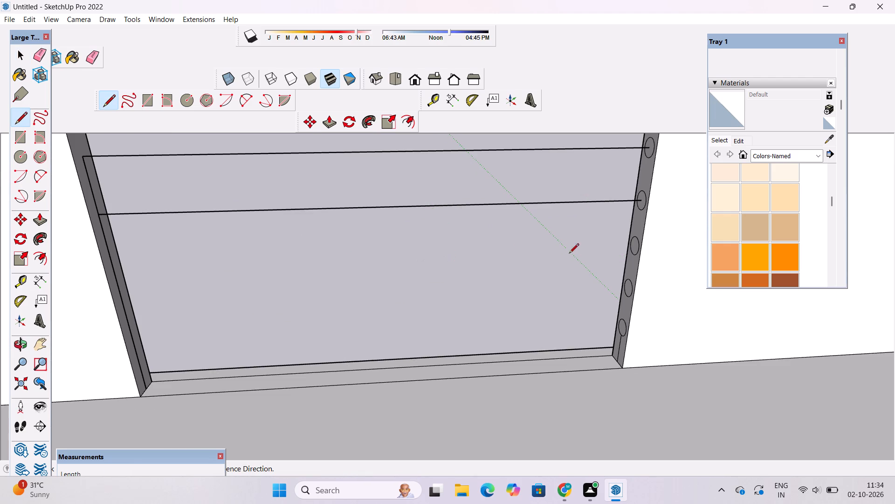
scroll(629, 252, up, 4)
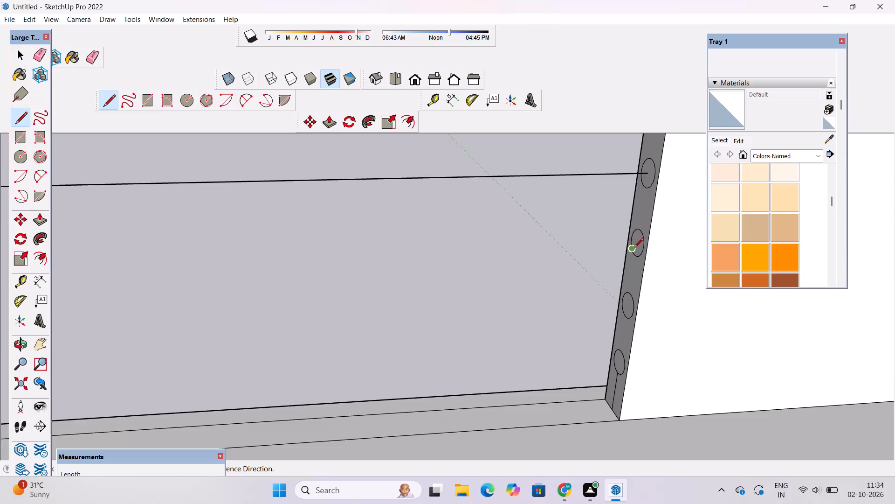
click(635, 245)
scroll(635, 245, down, 4)
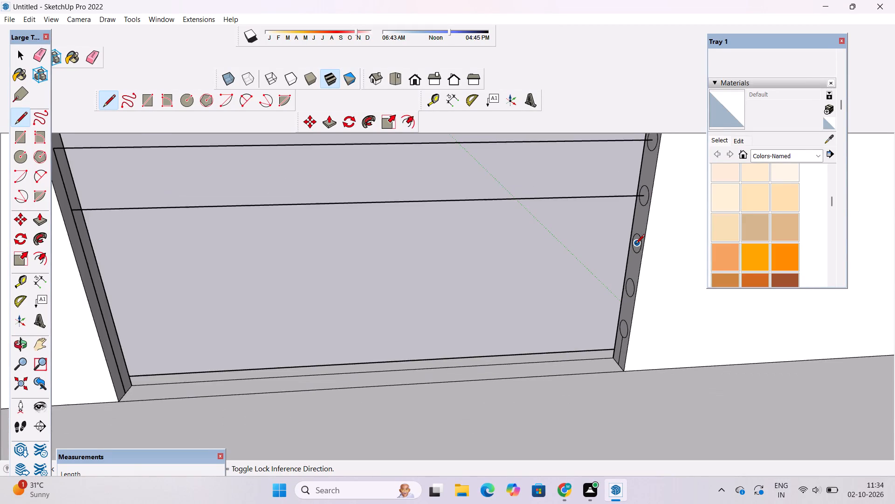
scroll(635, 245, down, 2)
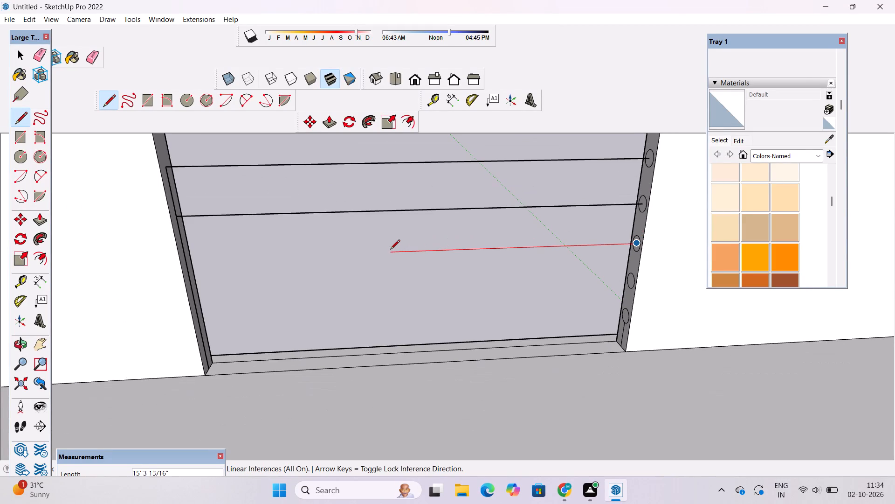
click(187, 260)
key(space)
Draw a 27' line along the red axis from the fourth-highest circle's centre to the raised panel's end face across the opening.
text(l)
scroll(241, 230, down, 4)
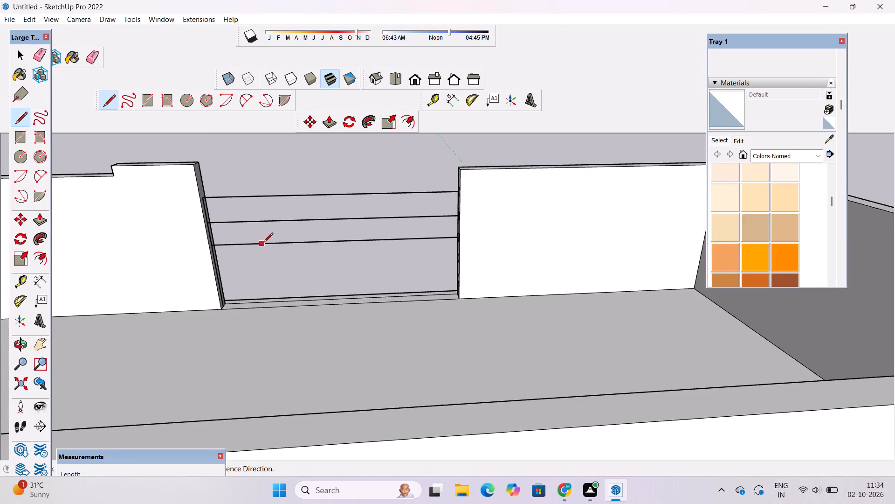
scroll(412, 271, up, 7)
scroll(526, 258, up, 6)
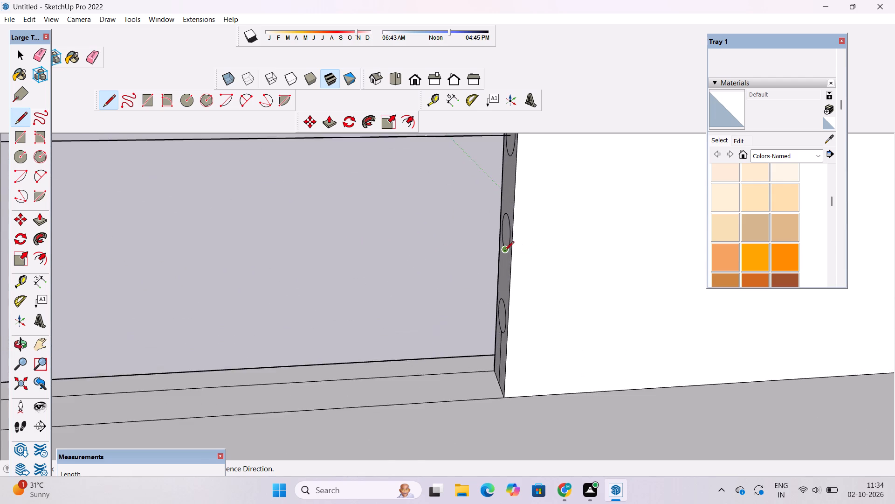
scroll(504, 252, up, 6)
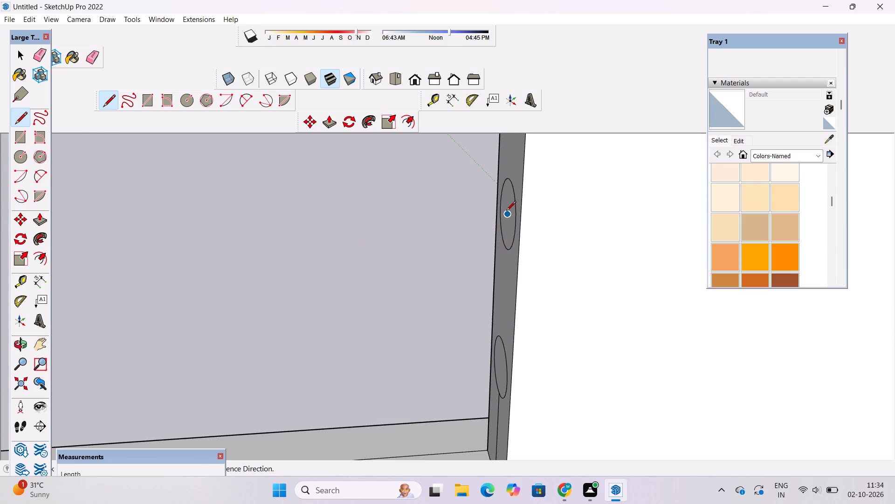
click(504, 217)
scroll(504, 217, down, 17)
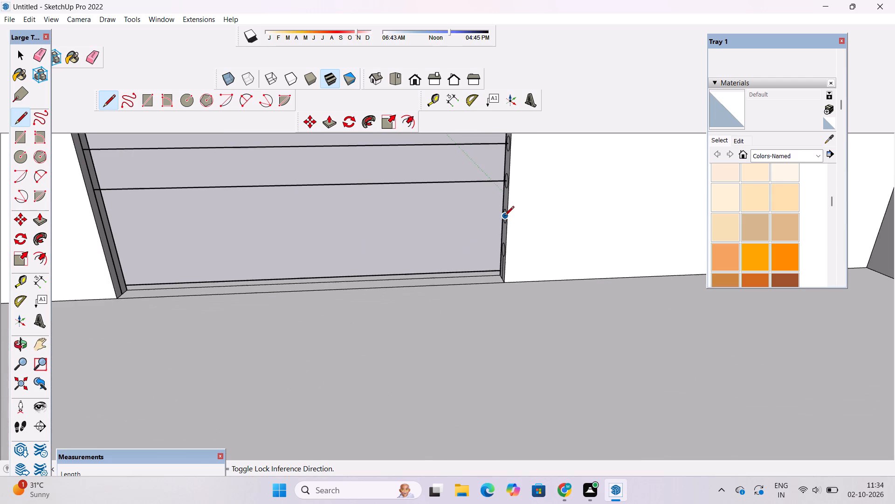
scroll(432, 228, down, 6)
scroll(296, 228, up, 4)
scroll(239, 225, up, 2)
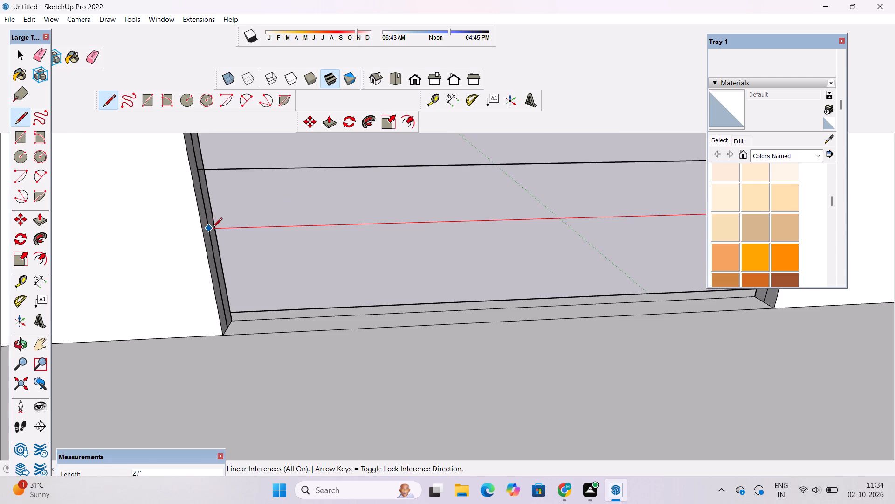
click(213, 229)
scroll(213, 229, down, 6)
key(space)
Draw a 27' line along the red axis from the lowest circle's centre to the raised panel's end face across the opening.
text(l)
scroll(319, 229, down, 5)
scroll(315, 241, up, 5)
scroll(589, 240, up, 10)
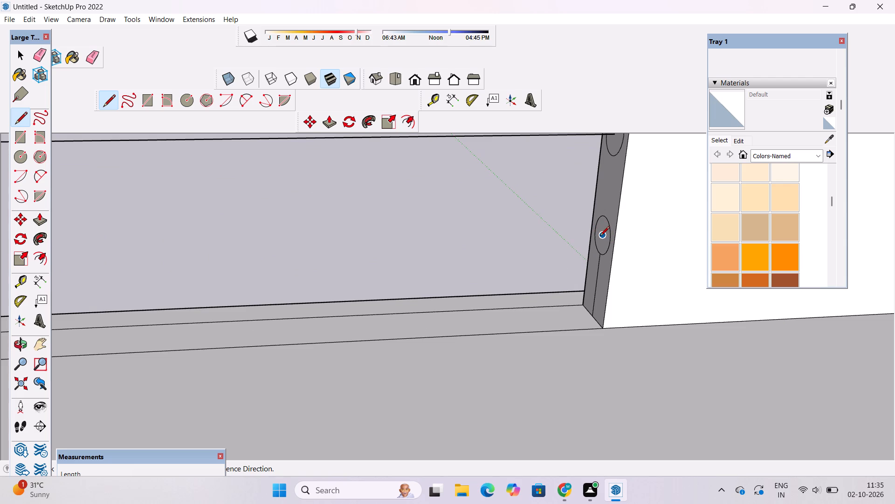
click(600, 237)
scroll(600, 237, down, 12)
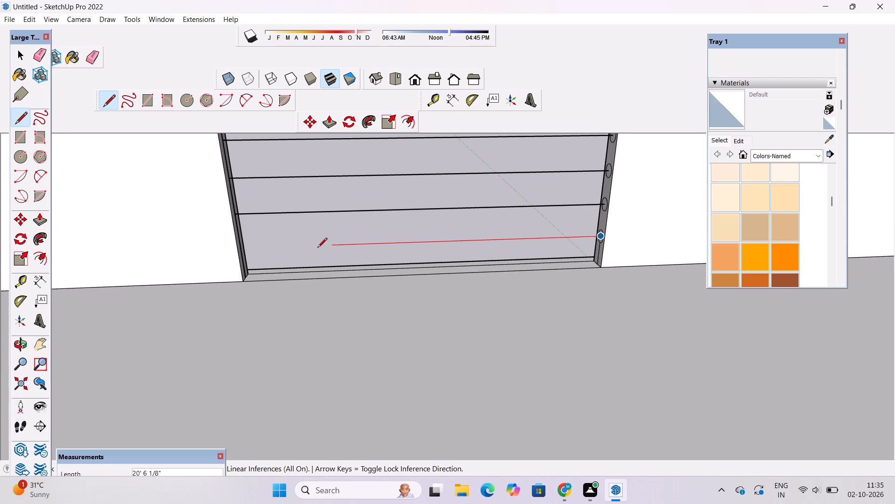
scroll(296, 251, up, 1)
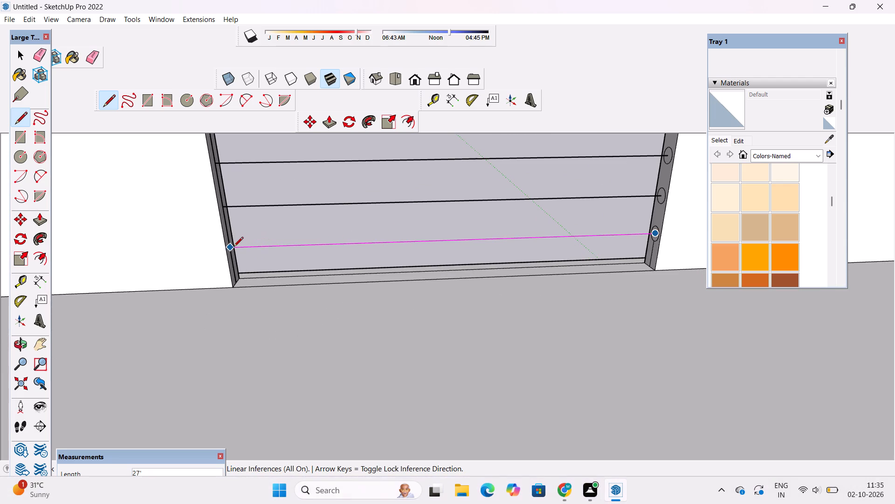
scroll(233, 248, up, 5)
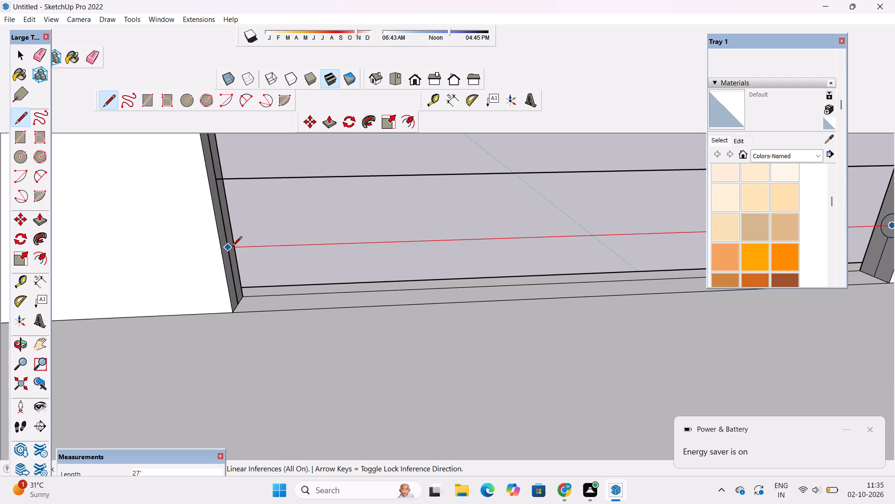
click(232, 250)
key(space)
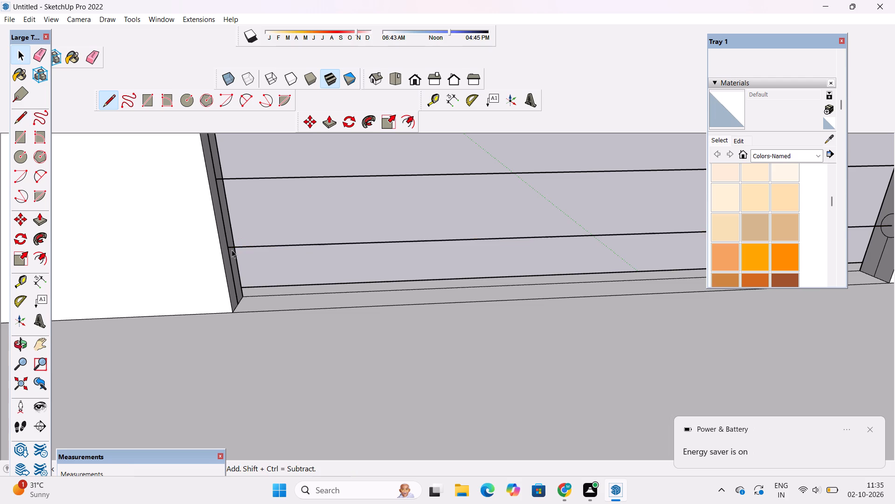
scroll(221, 258, down, 6)
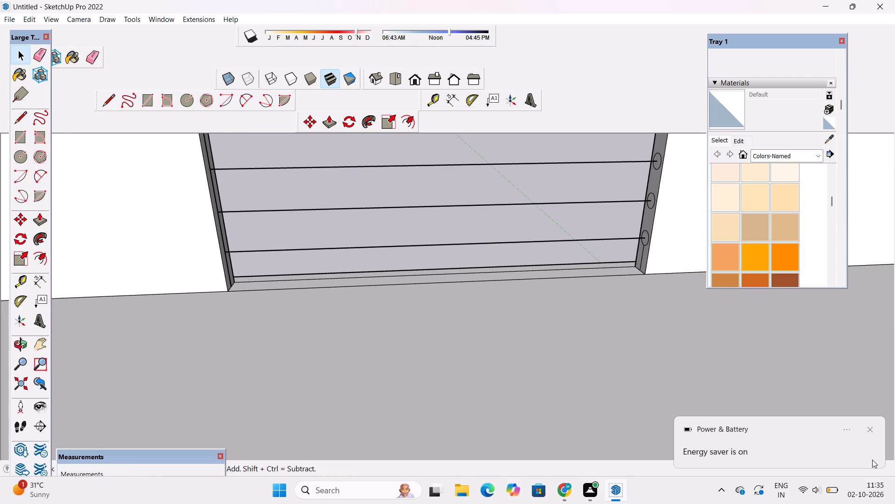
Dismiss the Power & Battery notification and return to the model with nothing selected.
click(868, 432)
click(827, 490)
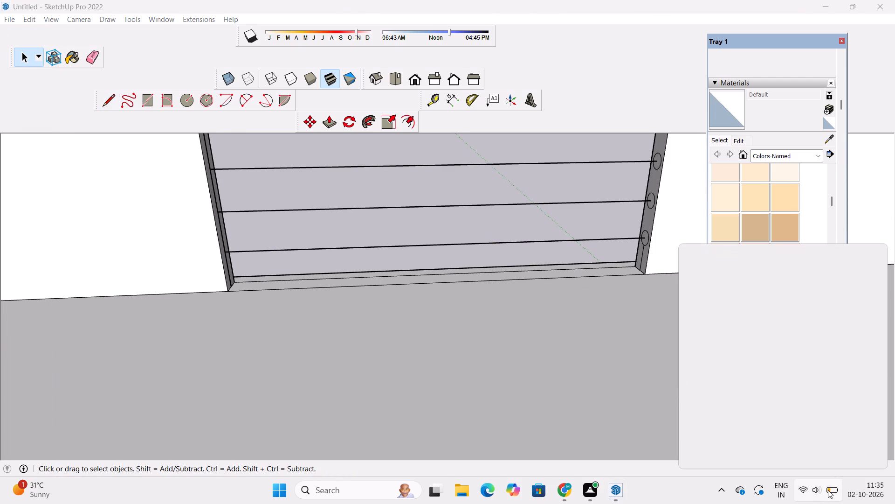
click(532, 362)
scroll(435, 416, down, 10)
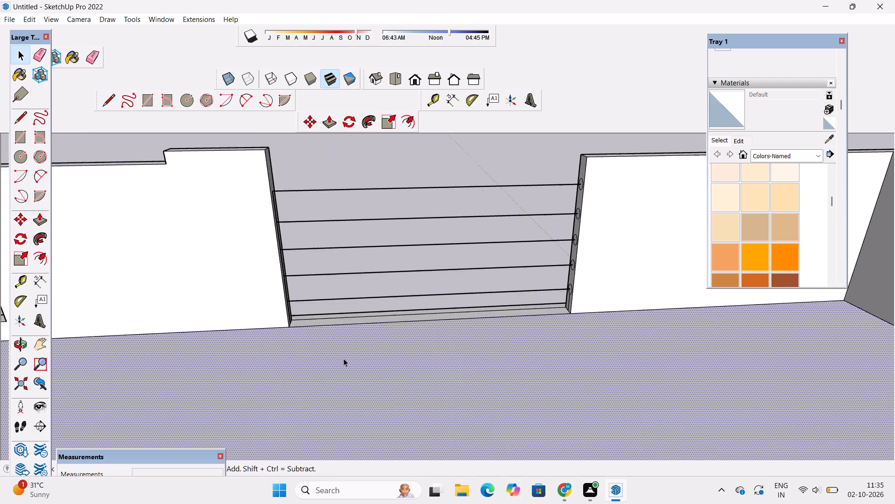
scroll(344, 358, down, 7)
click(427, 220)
Erase the short vertical line below the lowest circle on the parapet end face.
scroll(401, 325, up, 5)
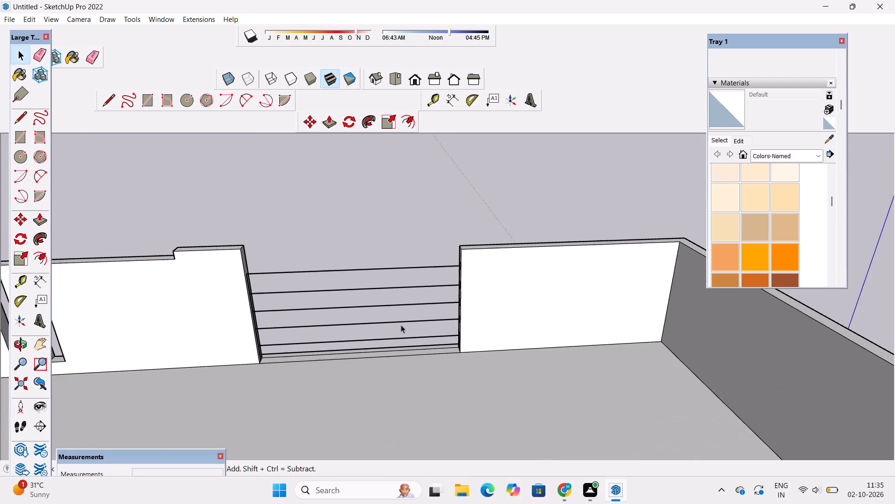
key(o)
scroll(401, 325, down, 4)
drag(385, 341, 447, 331)
scroll(461, 308, up, 8)
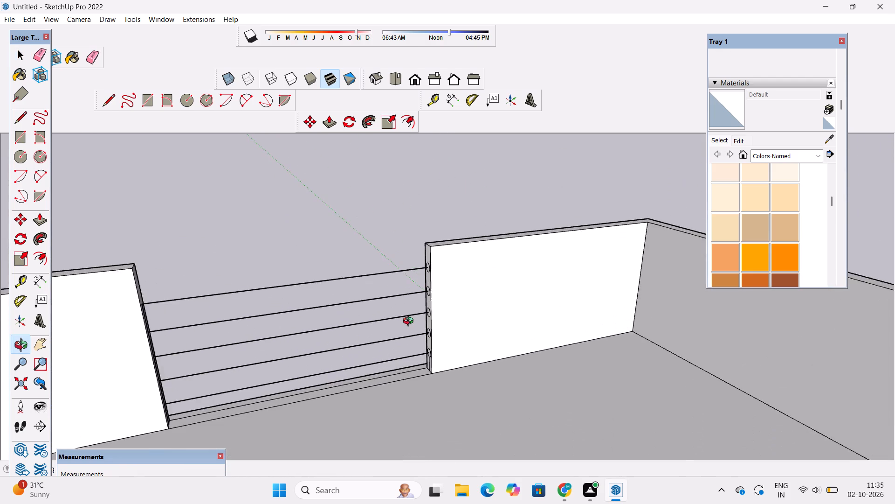
drag(410, 322, 425, 323)
scroll(430, 318, down, 4)
shift+drag(431, 313, 401, 329)
scroll(396, 329, up, 4)
drag(395, 350, 437, 332)
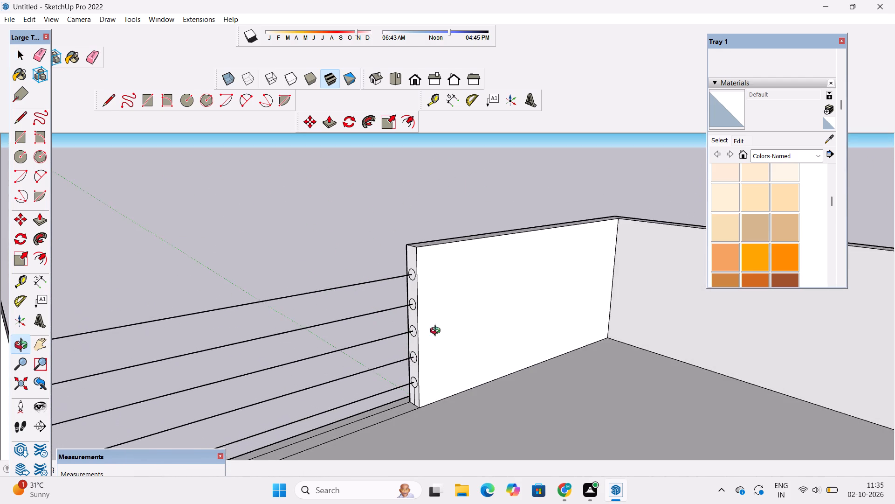
shift+drag(422, 348, 417, 297)
scroll(412, 350, up, 4)
shift+drag(411, 350, 406, 330)
drag(406, 341, 407, 350)
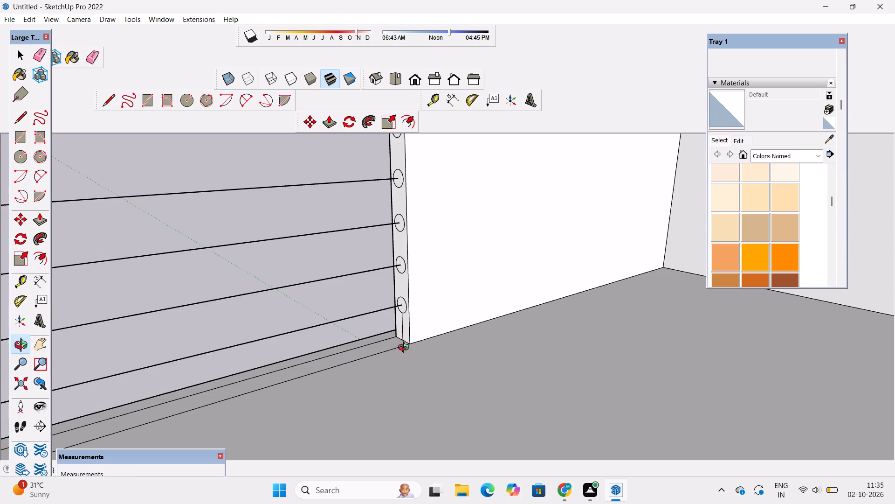
key(e)
scroll(406, 347, up, 4)
drag(403, 309, 399, 321)
scroll(392, 345, down, 8)
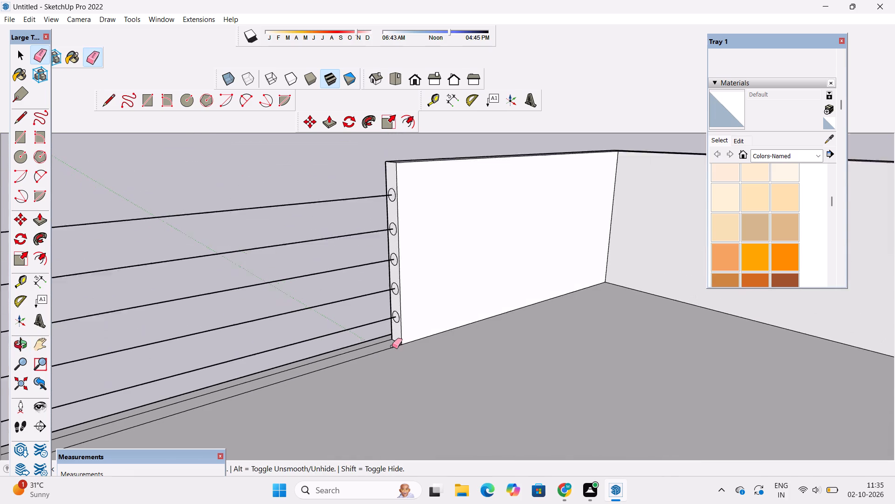
scroll(392, 346, down, 1)
key(space)
Sweep the topmost circle along its horizontal line with Follow Me to form the top rail.
scroll(390, 207, up, 11)
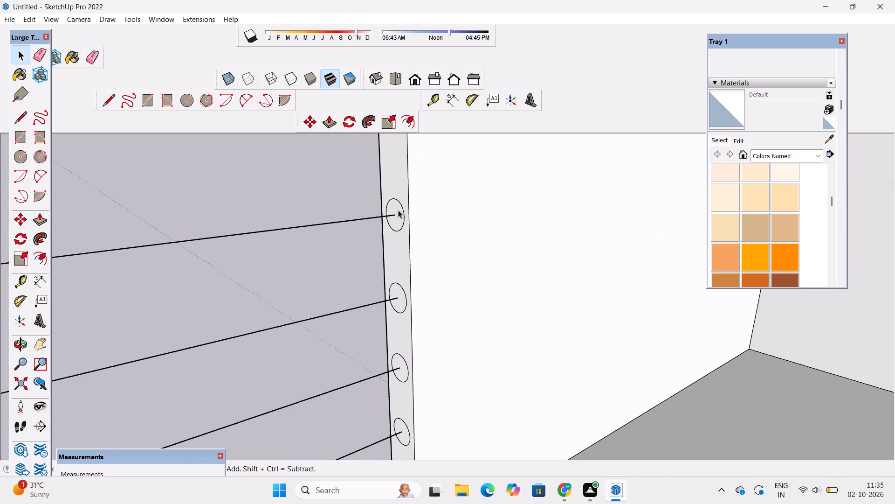
double_click(398, 210)
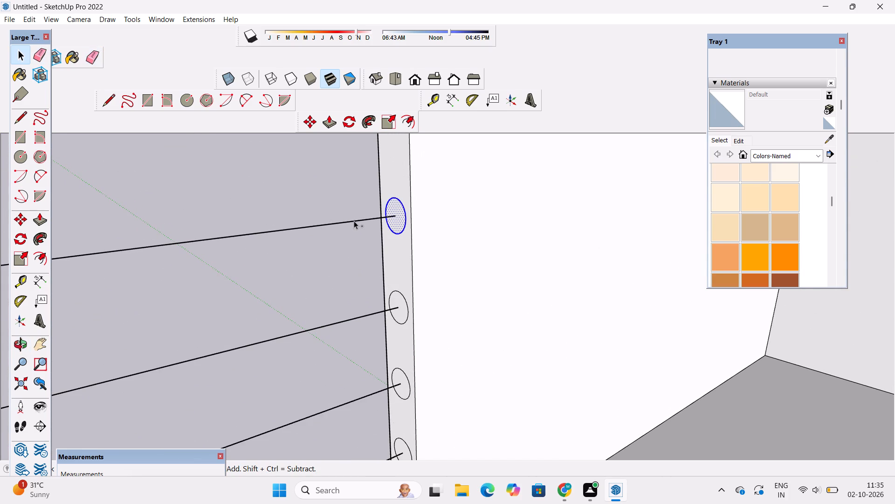
ctrl+click(354, 221)
click(38, 238)
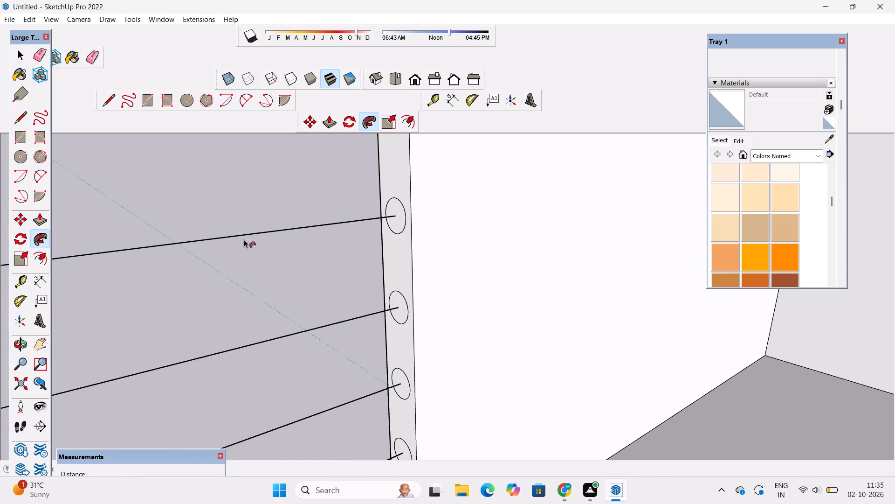
click(392, 208)
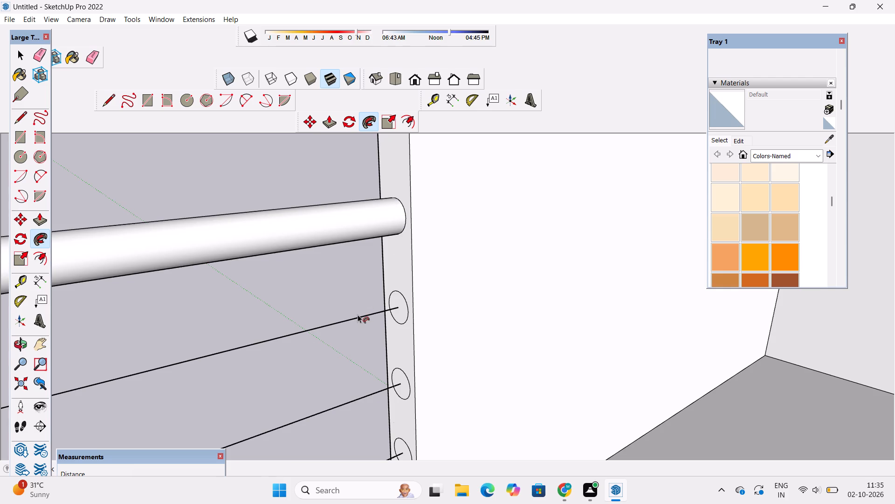
key(space)
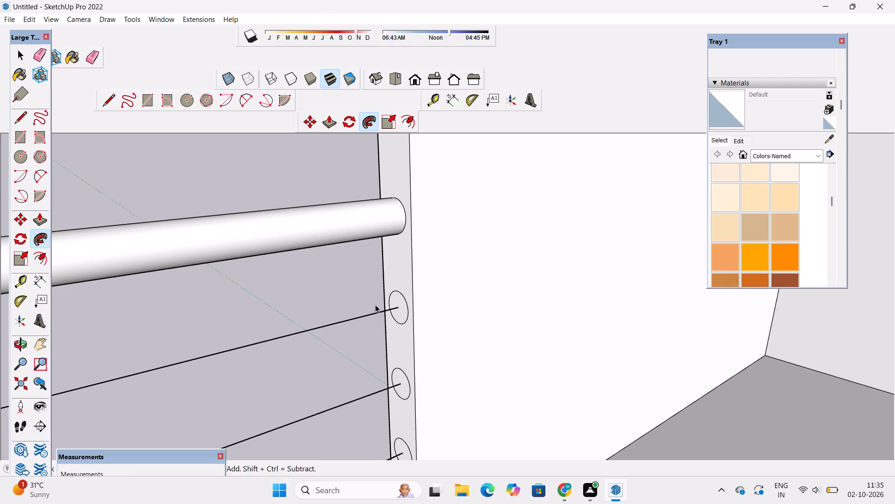
Sweep the second-highest circle along its horizontal line with Follow Me to form the second rail.
scroll(397, 308, up, 3)
ctrl+double_click(399, 300)
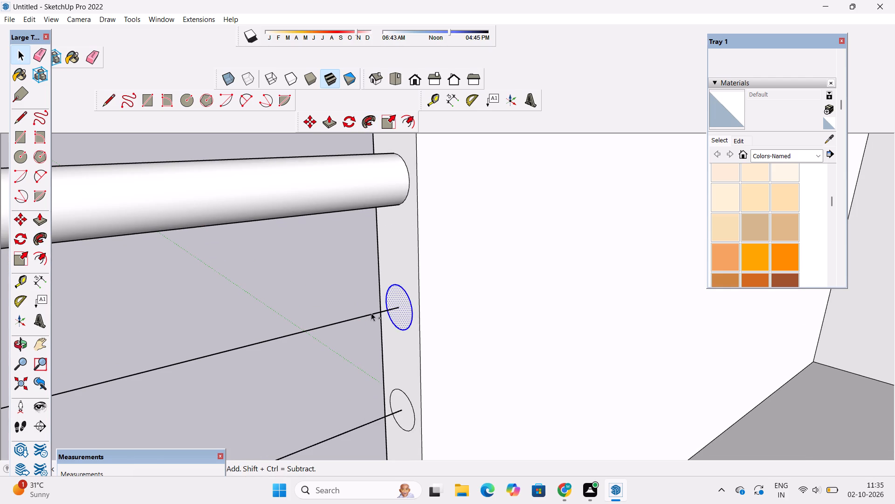
ctrl+click(371, 313)
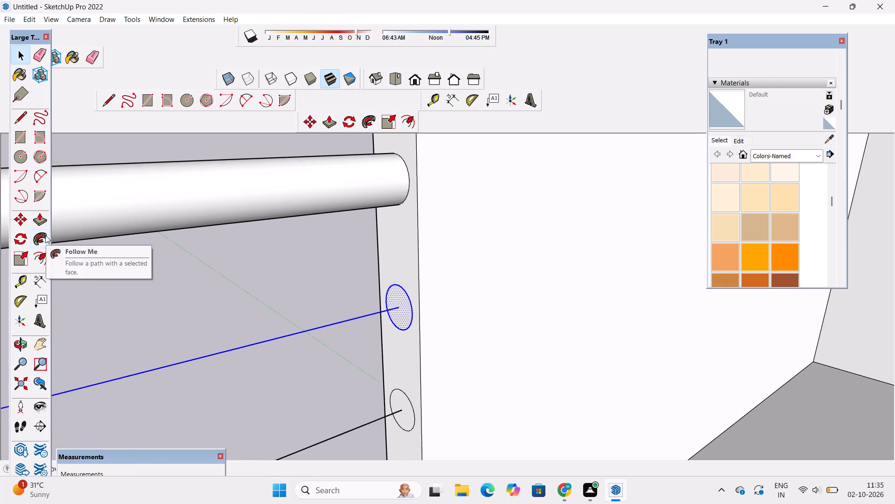
click(45, 235)
click(401, 303)
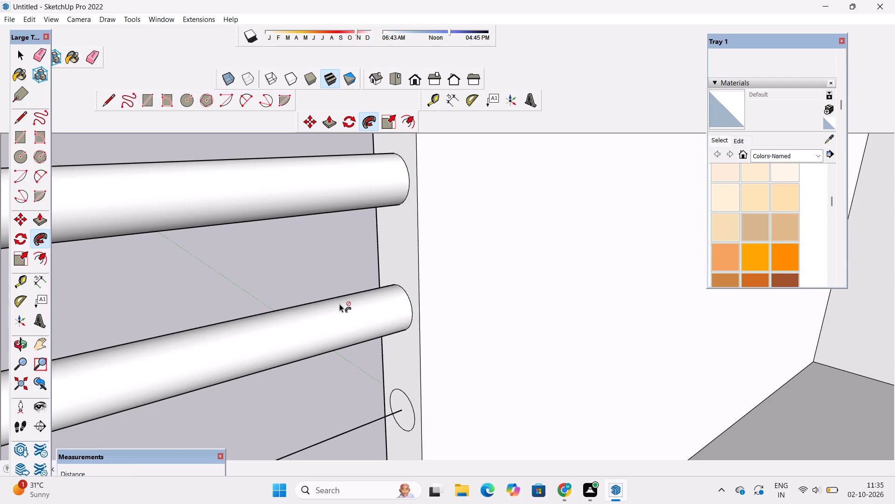
scroll(339, 304, down, 5)
scroll(370, 371, up, 3)
key(space)
Sweep the third-highest circle along its horizontal line with Follow Me to form the middle rail.
scroll(200, 284, down, 6)
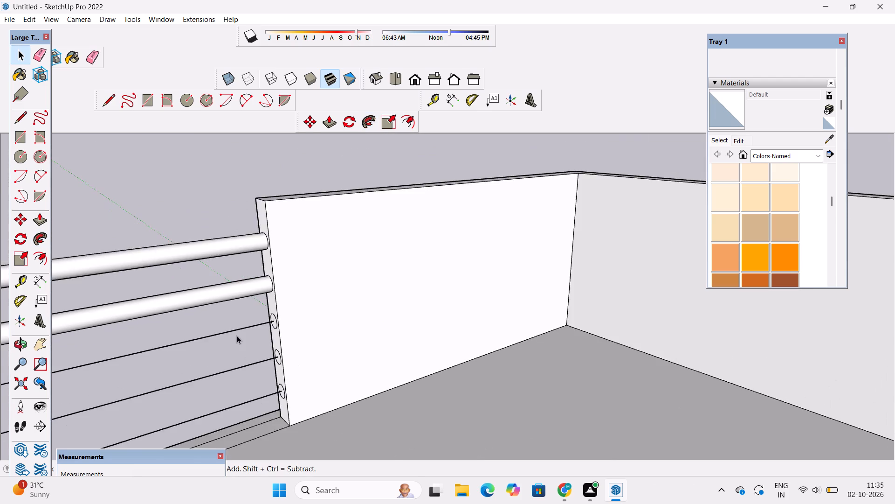
scroll(237, 336, up, 6)
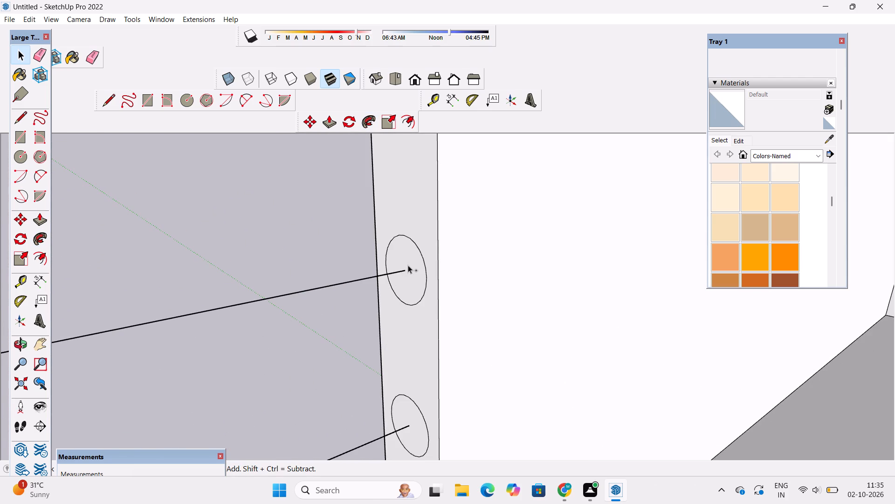
ctrl+double_click(408, 265)
ctrl+click(357, 280)
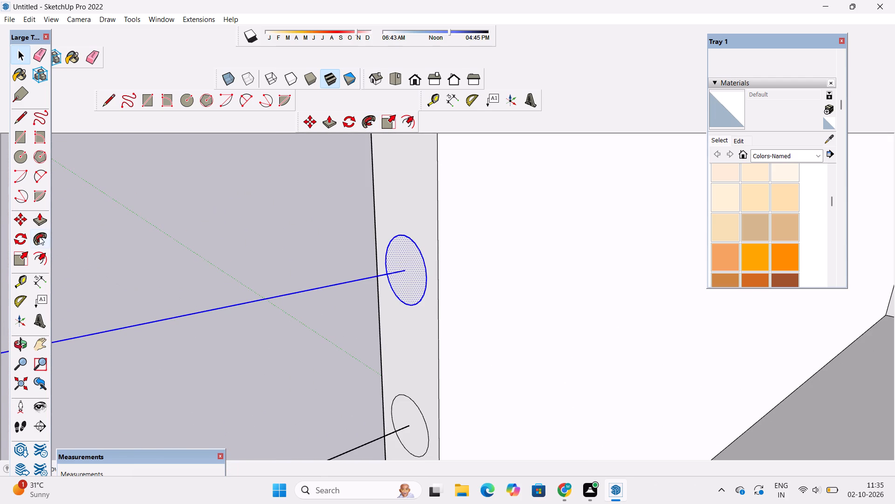
click(39, 237)
click(409, 274)
scroll(197, 291, down, 12)
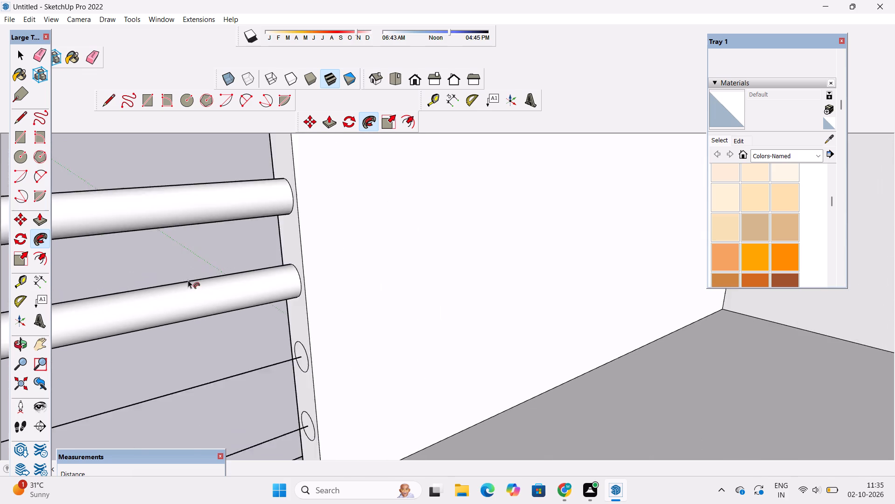
scroll(188, 280, down, 5)
key(space)
Sweep the fourth-highest circle along its horizontal line with Follow Me to form the fourth rail.
scroll(240, 341, up, 7)
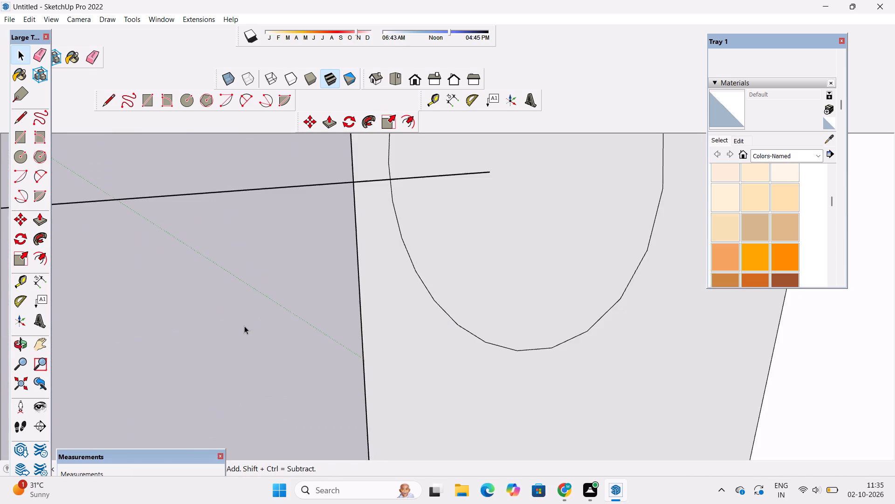
scroll(244, 326, down, 3)
scroll(277, 307, up, 4)
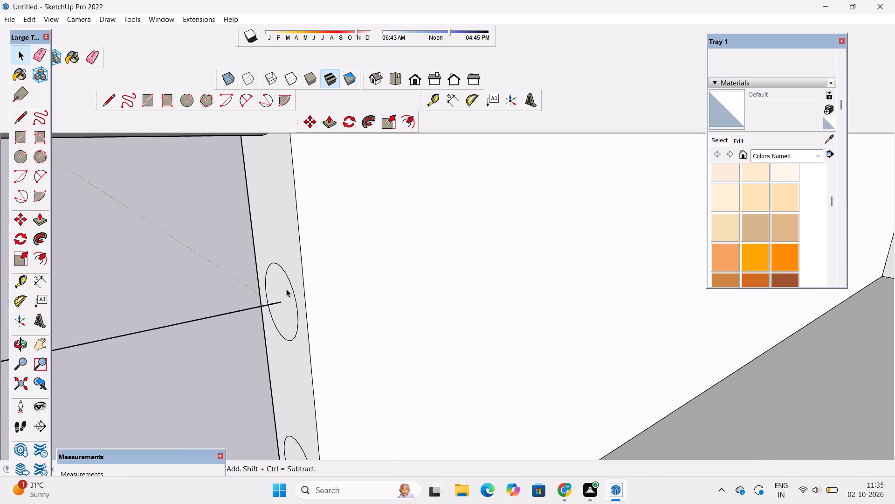
double_click(286, 289)
ctrl+click(243, 310)
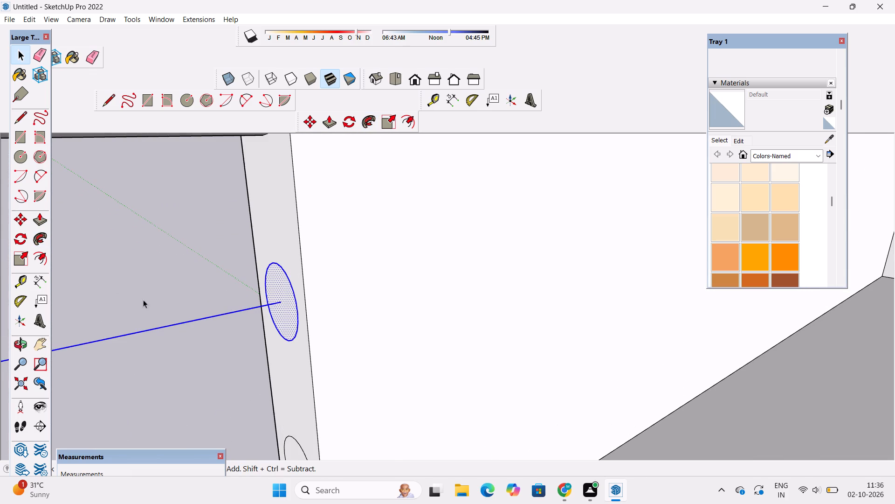
click(35, 237)
click(274, 292)
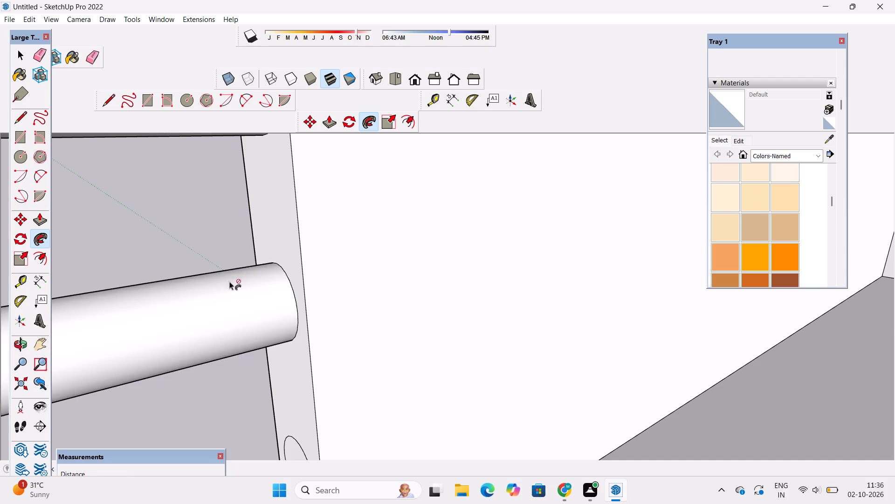
scroll(185, 247, down, 10)
scroll(182, 299, up, 8)
key(space)
Sweep the lowest circle along its horizontal line with Follow Me to form the bottom rail.
scroll(193, 270, up, 3)
double_click(352, 225)
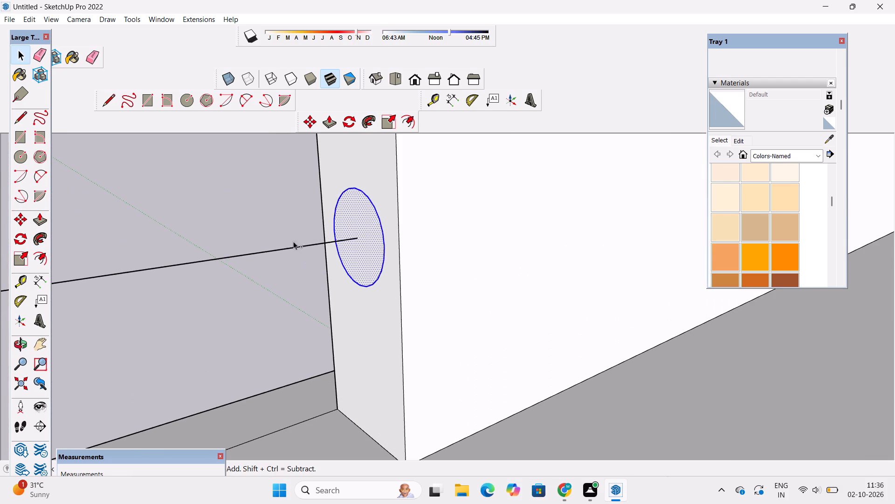
ctrl+click(283, 249)
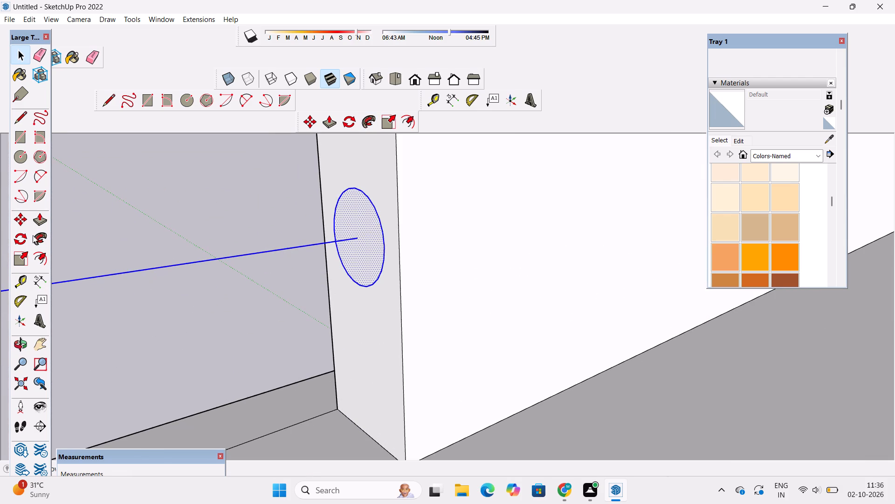
click(38, 235)
click(358, 225)
Erase the leftover floor line running along the base of the railed parapet opening on the roof side.
key(o)
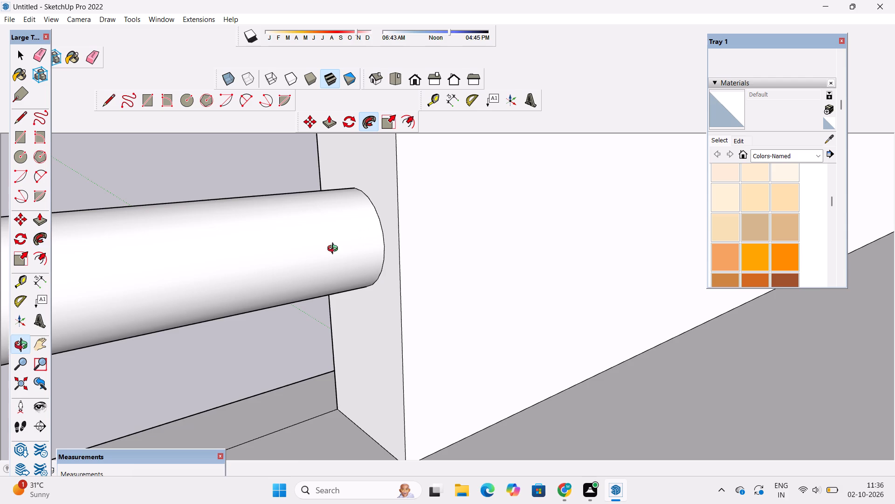
scroll(335, 250, down, 20)
drag(450, 298, 446, 332)
scroll(362, 334, down, 1)
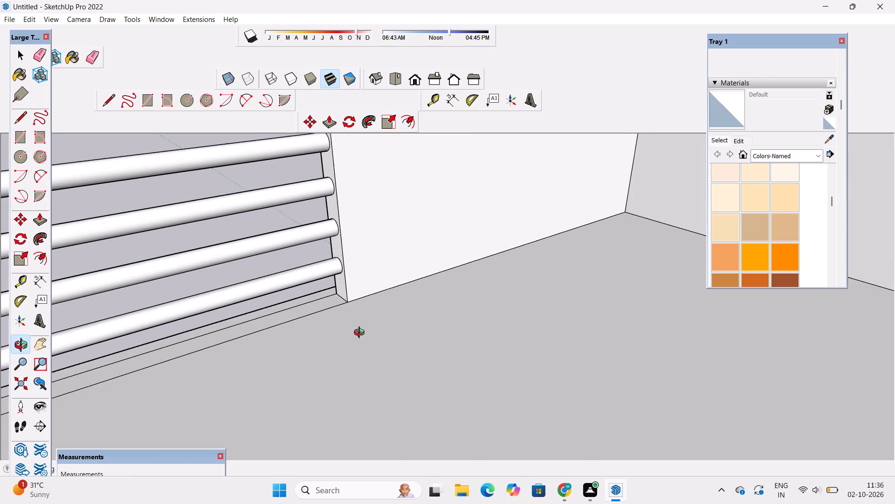
shift+drag(340, 332, 484, 315)
drag(482, 317, 403, 336)
scroll(373, 336, down, 4)
shift+drag(344, 336, 398, 338)
scroll(318, 338, up, 3)
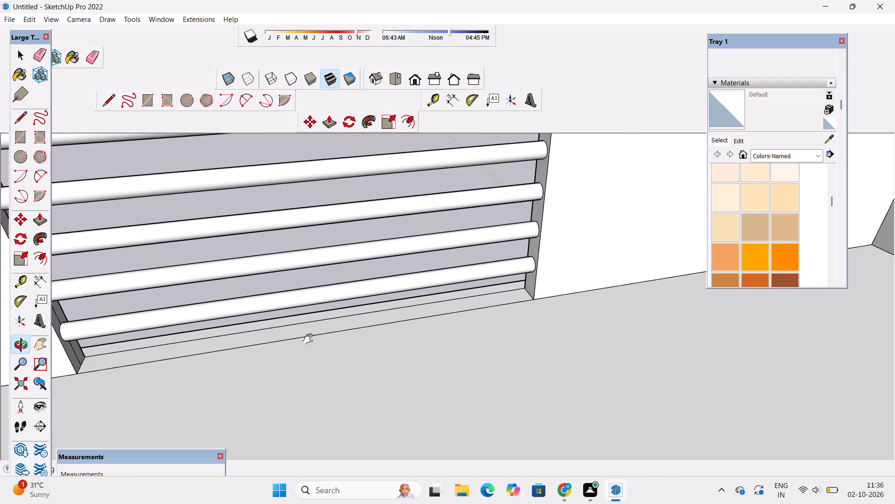
shift+drag(321, 344, 351, 347)
key(e)
scroll(337, 354, up, 2)
drag(344, 335, 347, 340)
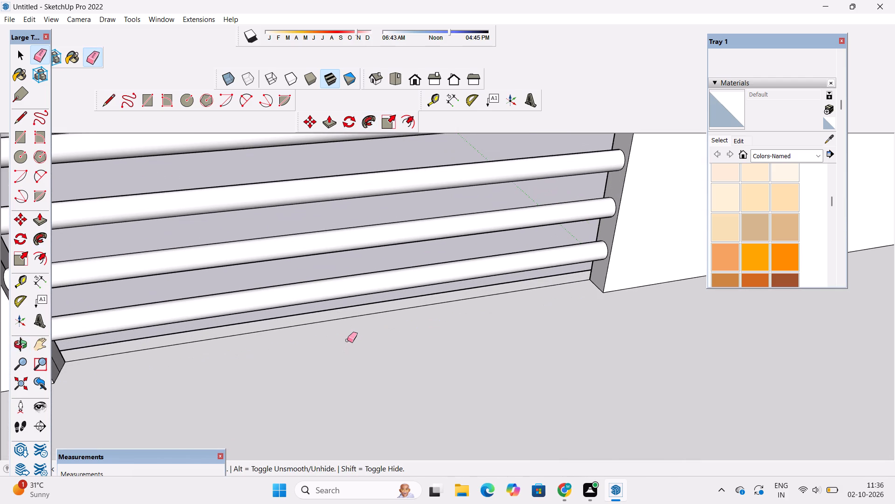
Place a guide 1' below the top outer edge of the solid front parapet wall beside the rails.
key(o)
scroll(347, 340, down, 14)
drag(168, 387, 437, 376)
scroll(499, 346, down, 6)
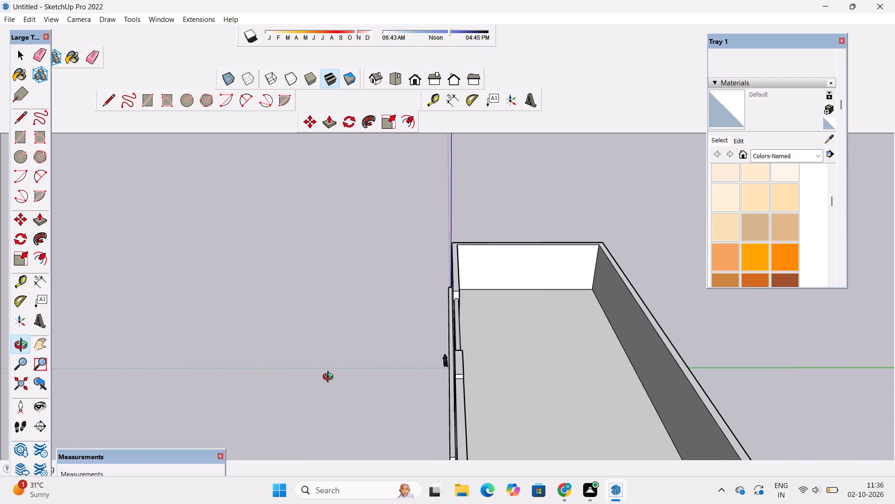
drag(231, 421, 505, 373)
scroll(503, 355, up, 2)
shift+drag(472, 350, 318, 374)
drag(302, 381, 358, 370)
scroll(361, 367, down, 4)
drag(358, 381, 376, 381)
shift+drag(353, 378, 380, 380)
scroll(300, 357, up, 3)
drag(302, 355, 307, 359)
drag(286, 375, 327, 376)
scroll(329, 364, up, 3)
shift+drag(324, 359, 316, 377)
drag(315, 378, 328, 384)
scroll(331, 375, up, 2)
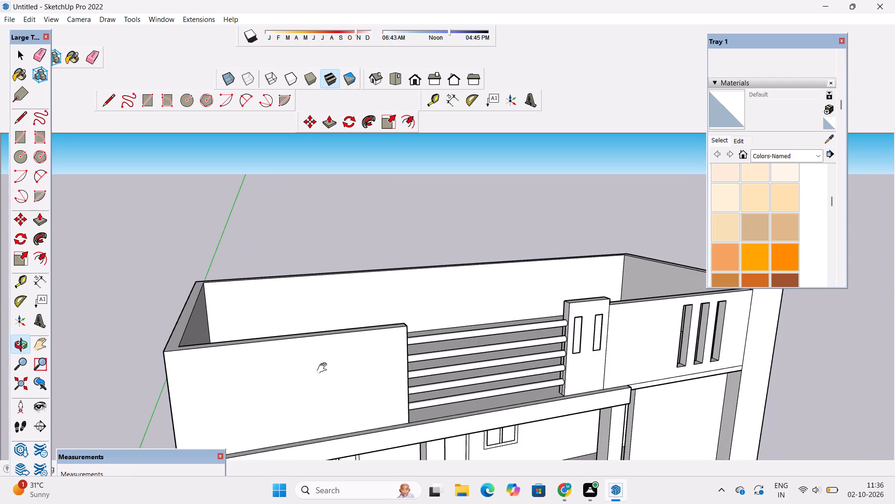
shift+drag(318, 368, 296, 370)
key(t)
scroll(281, 369, up, 1)
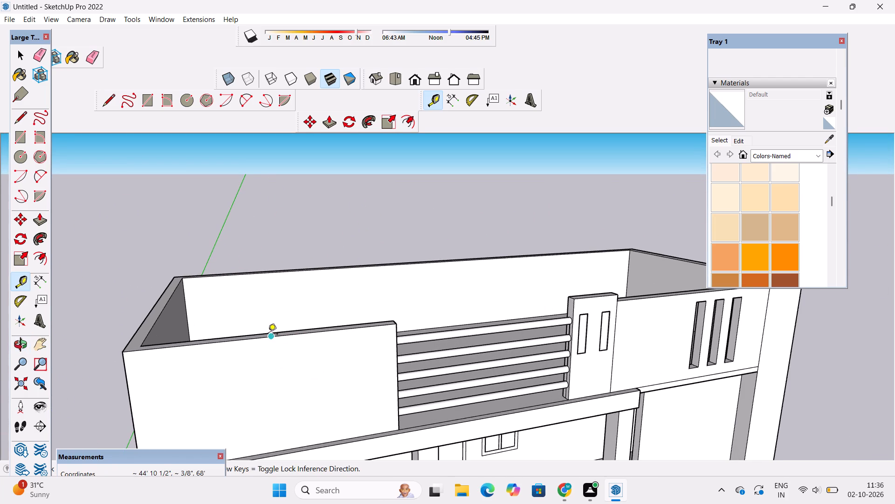
click(270, 337)
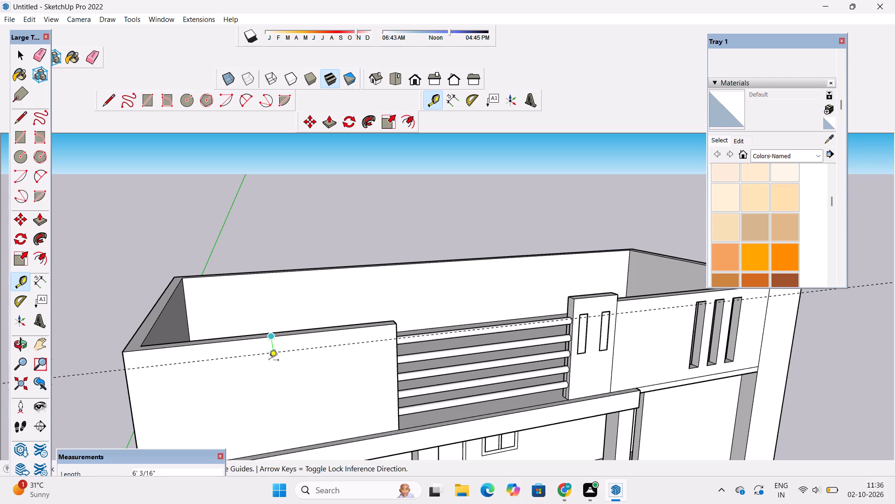
scroll(265, 396, up, 2)
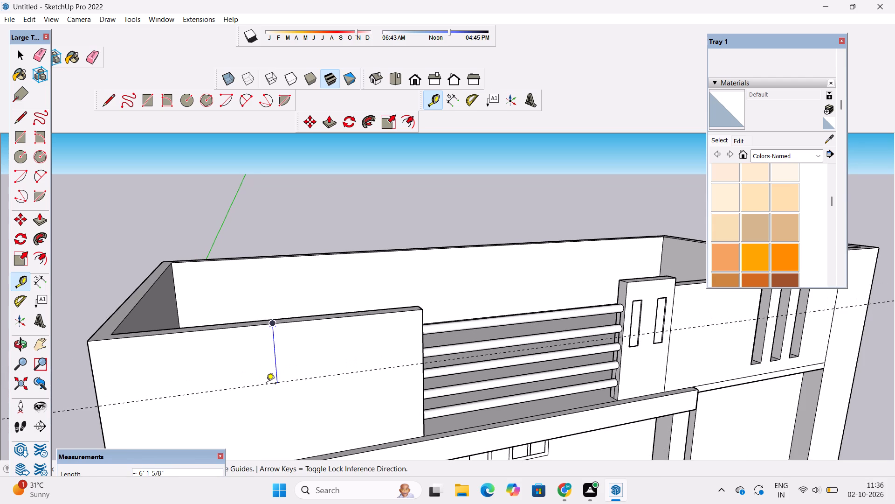
text(1')
key(Return)
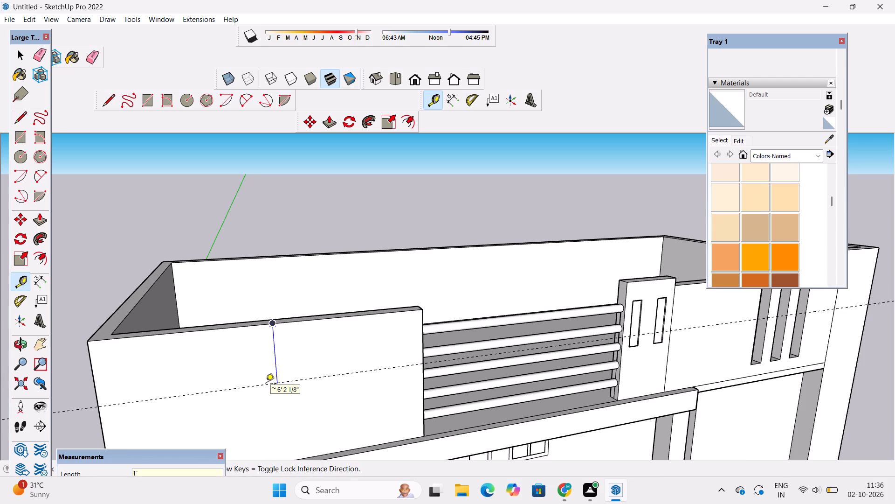
Draw a line along the guide across the full width of the solid parapet wall's front face and erase the guide.
key(l)
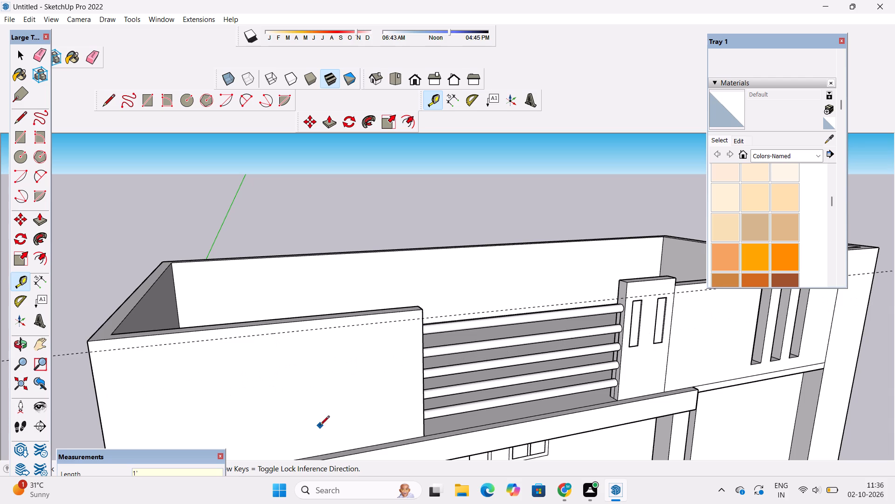
scroll(421, 322, up, 2)
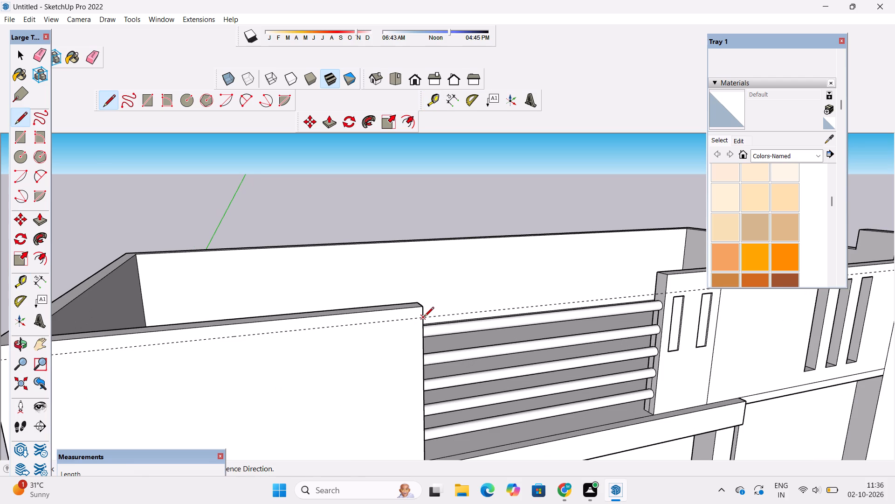
click(424, 317)
scroll(399, 322, down, 7)
scroll(245, 343, up, 4)
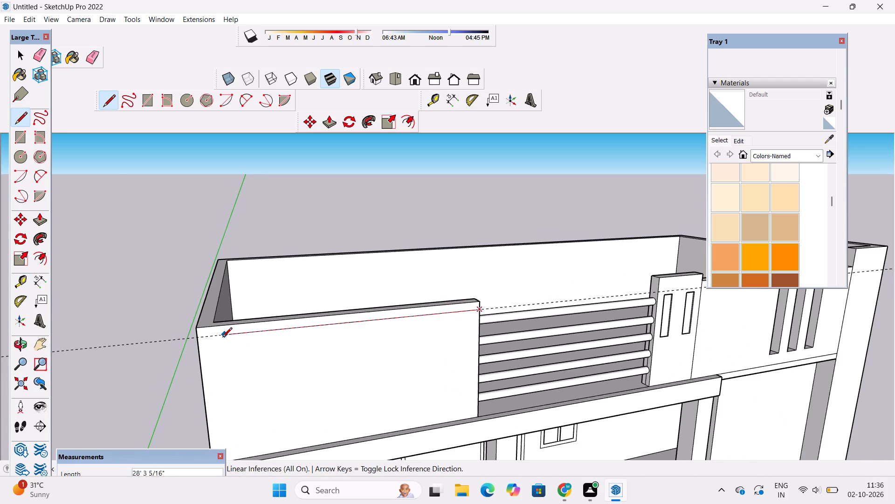
click(200, 339)
key(space)
text(e)
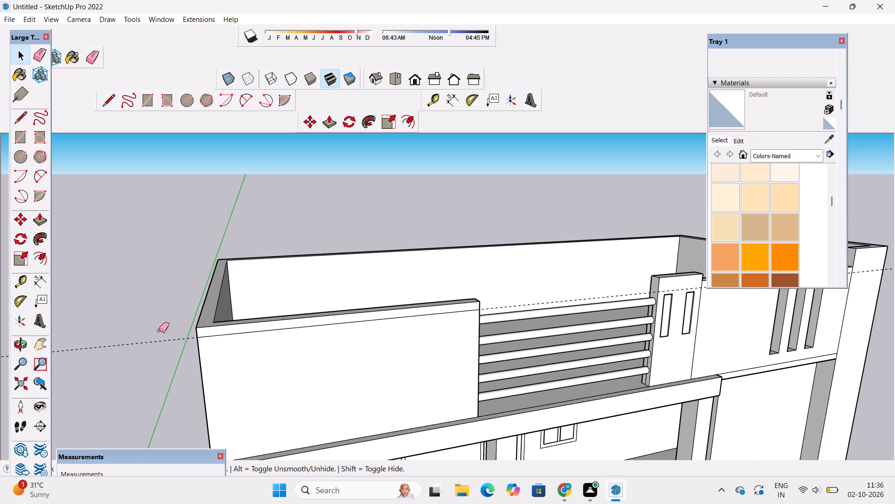
drag(159, 330, 160, 346)
key(space)
Push/Pull the top strip of the solid front parapet wall outward 10" to form a projecting coping band.
scroll(153, 330, down, 8)
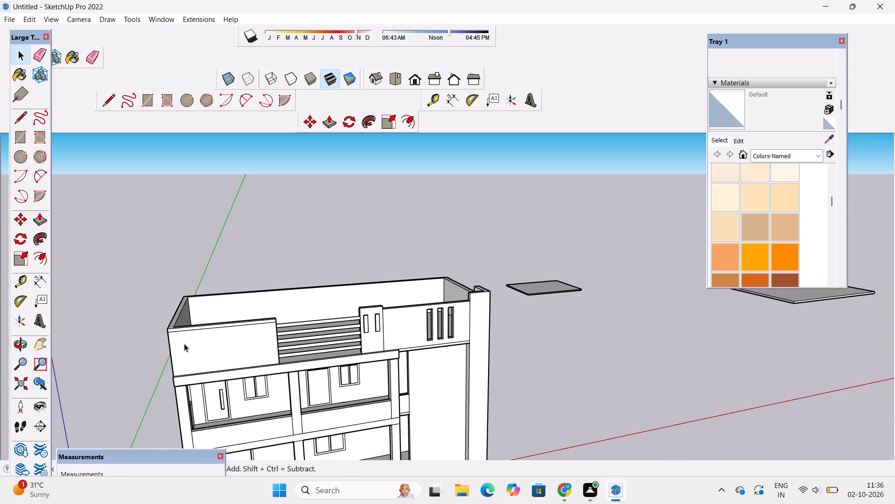
scroll(193, 339, up, 2)
key(o)
drag(182, 342, 303, 402)
shift+drag(269, 407, 267, 405)
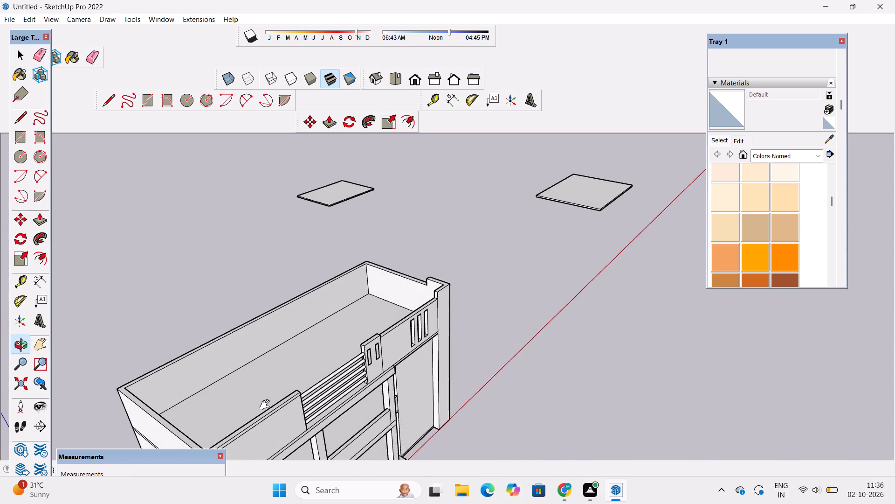
shift+drag(267, 405, 257, 344)
scroll(252, 369, up, 8)
shift+drag(220, 385, 224, 339)
drag(226, 338, 257, 347)
scroll(266, 347, down, 3)
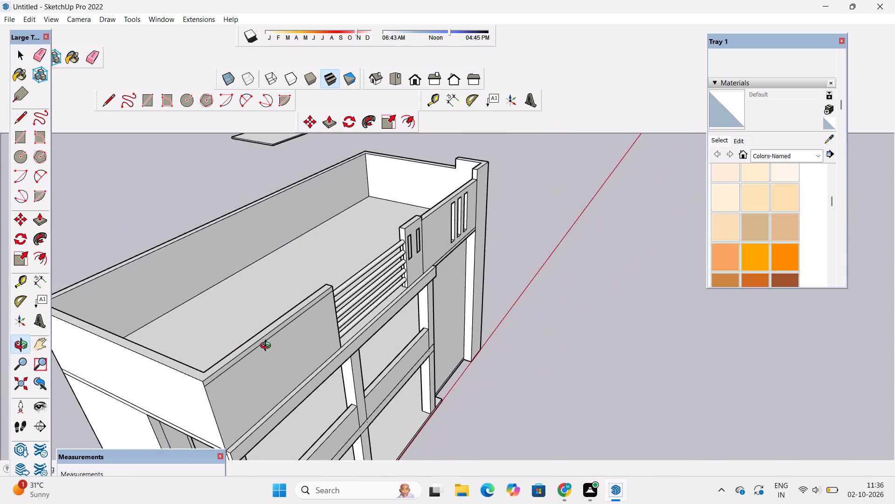
scroll(268, 347, down, 1)
shift+drag(278, 355, 268, 314)
shift+scroll(269, 301, up, 3)
shift+drag(269, 301, 261, 309)
key(p)
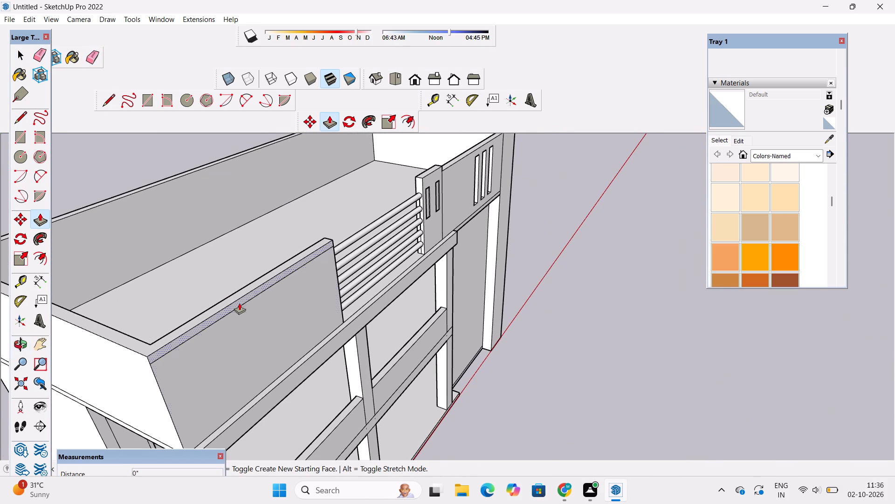
click(239, 302)
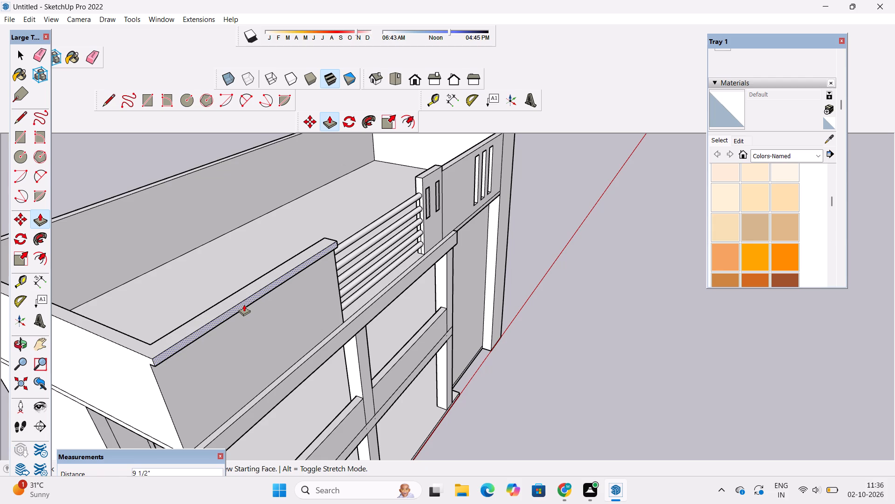
text(10")
key(Return)
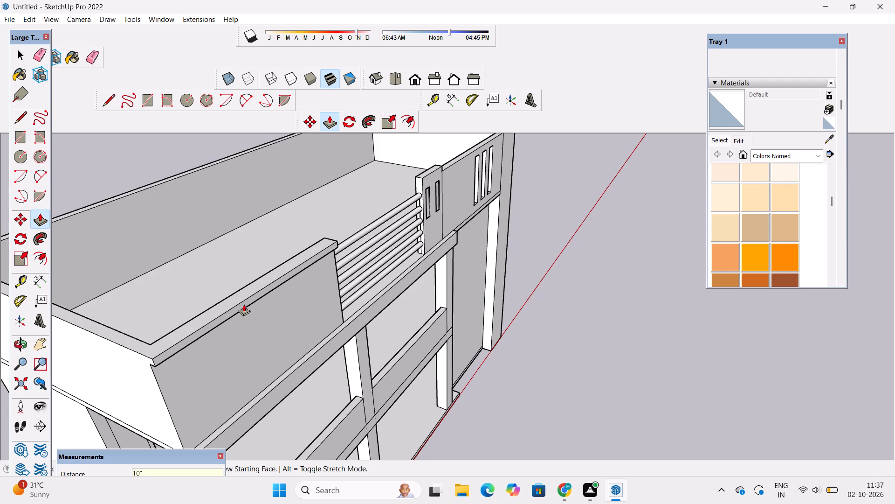
Draw an upright rectangle about 7' high by 2' 3" wide near the outer end of the solid front parapet wall.
key(o)
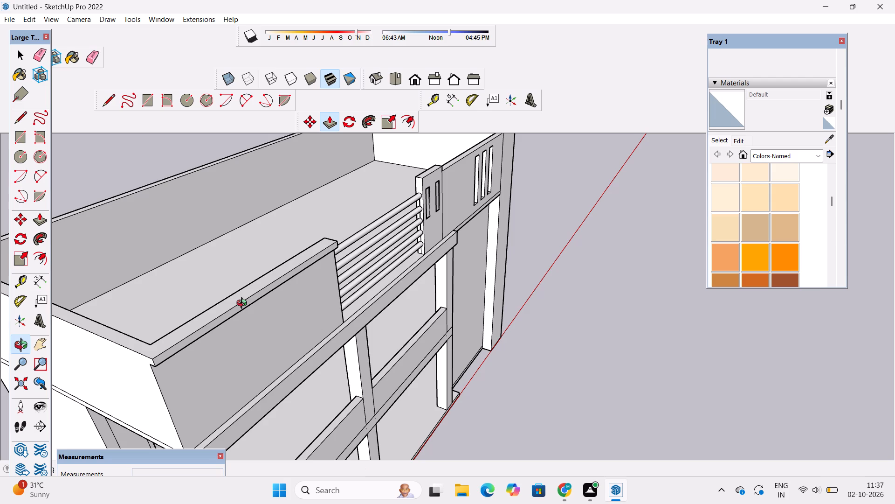
scroll(260, 360, down, 3)
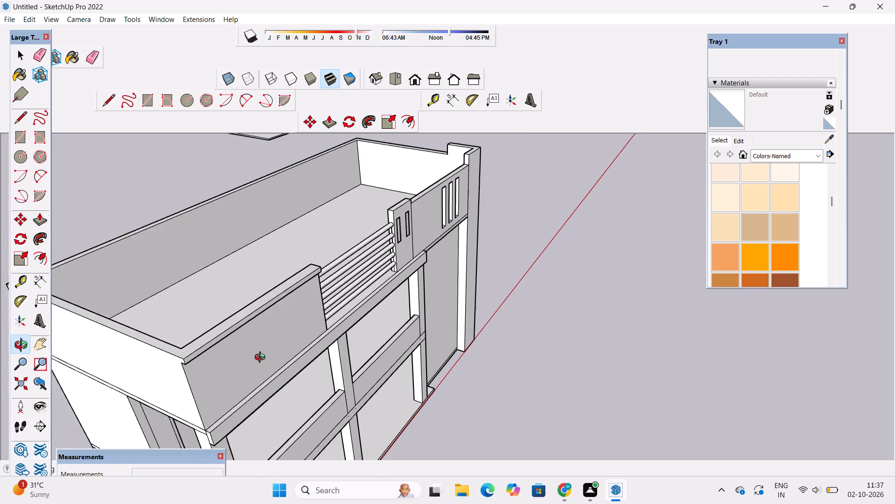
scroll(262, 358, down, 3)
scroll(266, 359, up, 5)
scroll(266, 359, down, 5)
drag(323, 380, 274, 382)
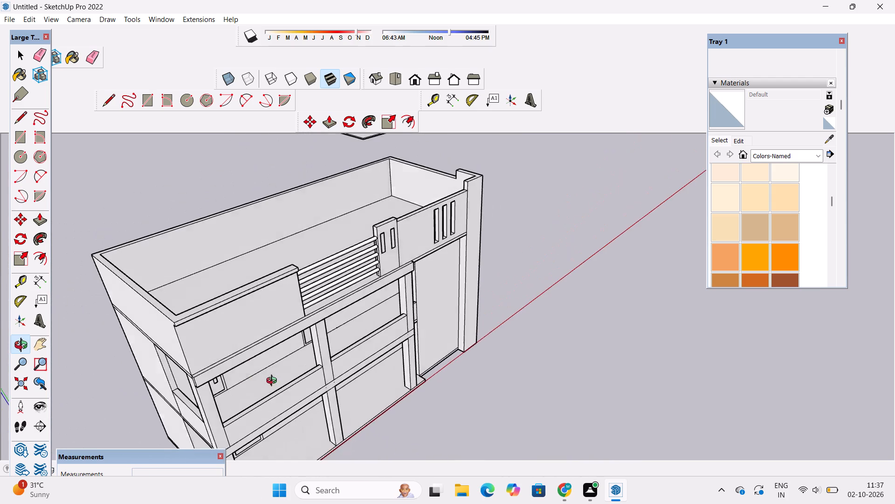
drag(274, 382, 267, 379)
scroll(218, 369, up, 3)
drag(351, 370, 241, 355)
shift+drag(241, 354, 268, 395)
drag(268, 395, 264, 347)
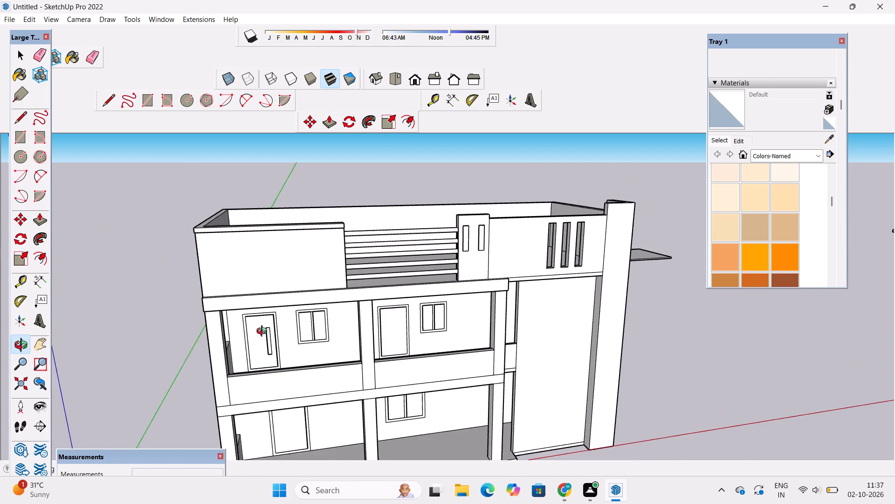
scroll(264, 332, up, 2)
shift+drag(264, 332, 328, 405)
scroll(330, 402, up, 3)
drag(330, 401, 265, 385)
drag(263, 390, 260, 378)
shift+drag(259, 376, 259, 401)
key(space)
text(r)
scroll(224, 357, down, 3)
scroll(182, 319, up, 3)
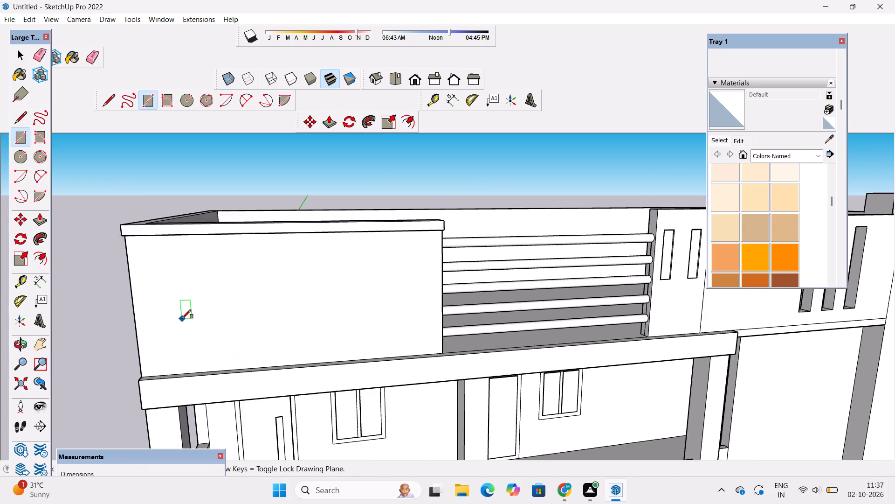
scroll(182, 296, up, 3)
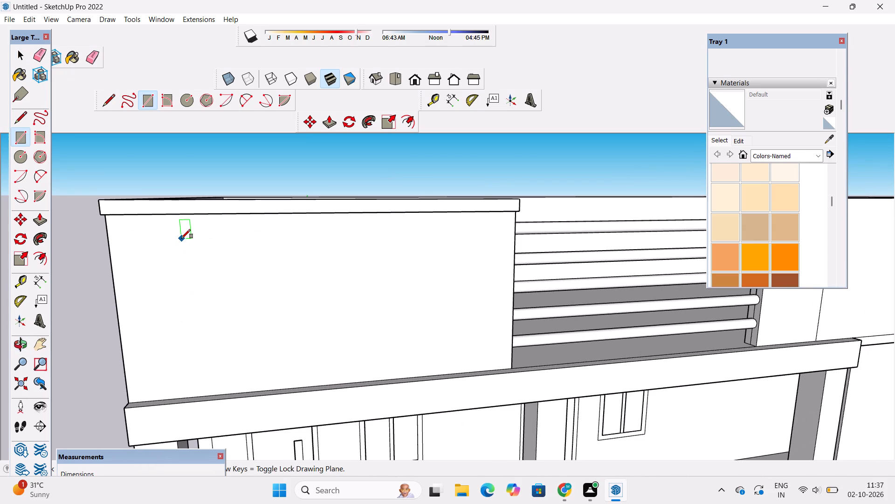
click(181, 243)
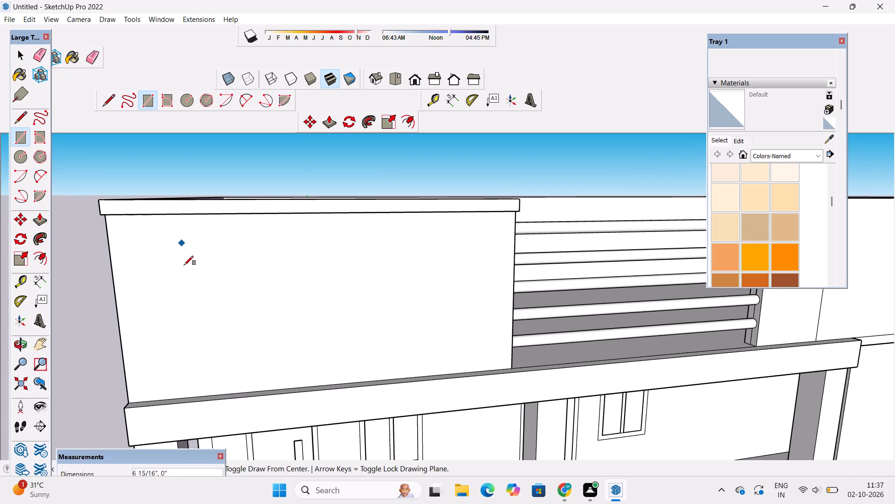
scroll(186, 274, down, 6)
scroll(193, 312, up, 1)
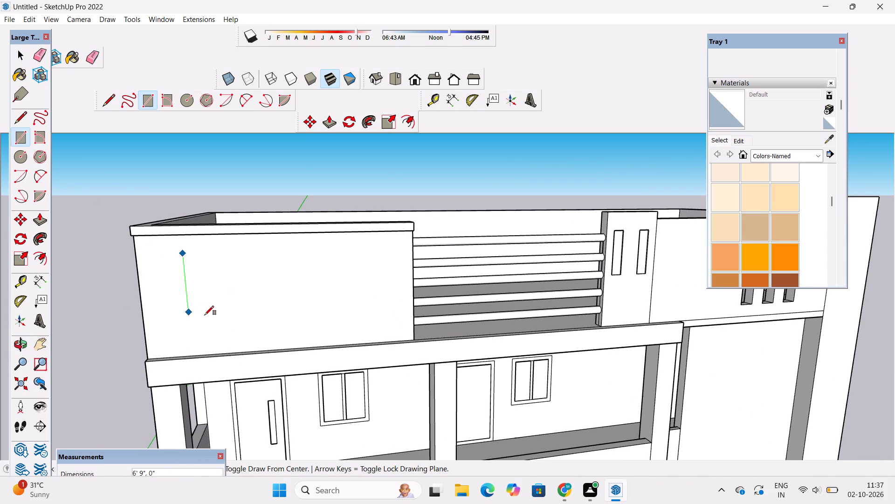
scroll(212, 316, down, 1)
scroll(212, 316, up, 1)
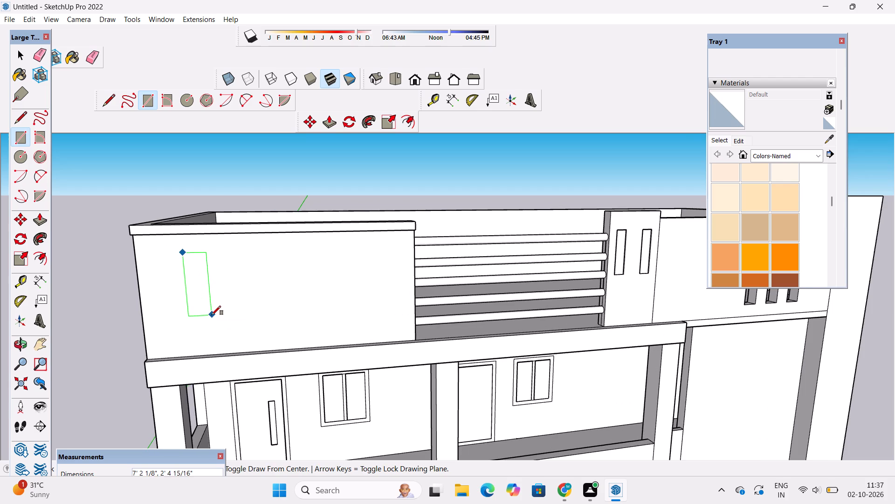
scroll(212, 315, down, 6)
scroll(210, 314, up, 4)
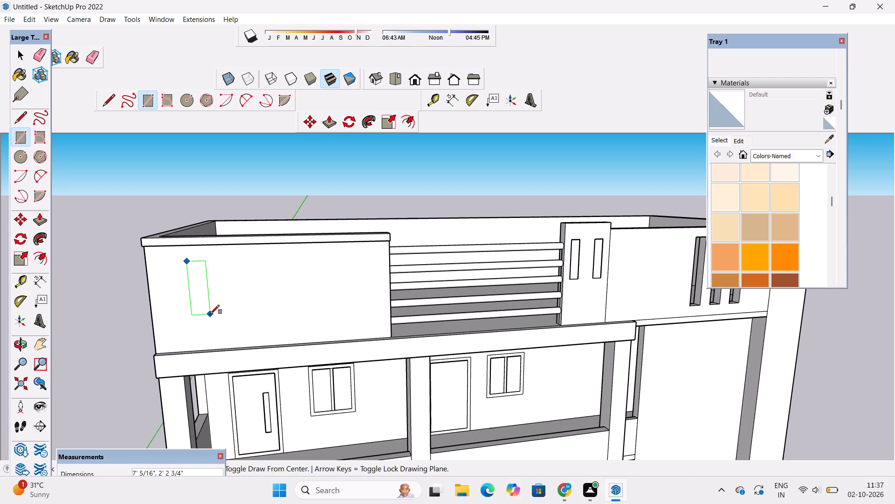
click(210, 314)
key(space)
Copy the upright rectangle along the solid front parapet wall three times at 4' spacing, making a row of four.
scroll(170, 312, down, 5)
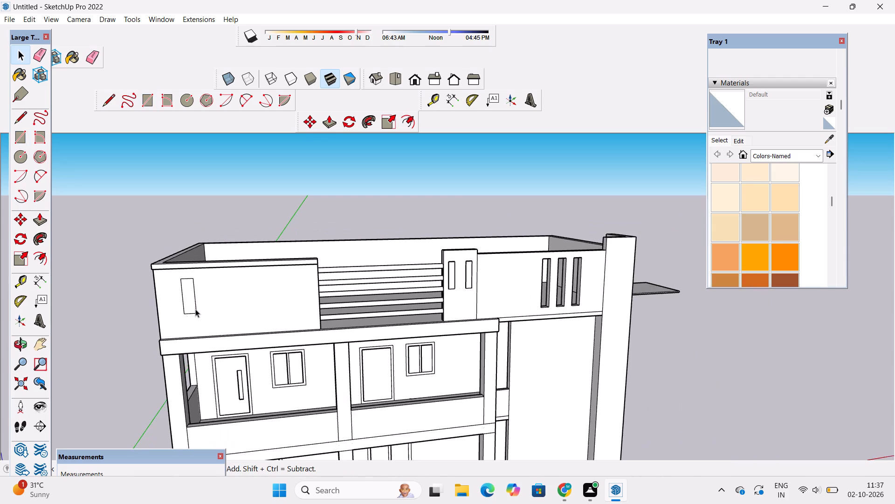
scroll(195, 309, up, 4)
double_click(191, 299)
key(m)
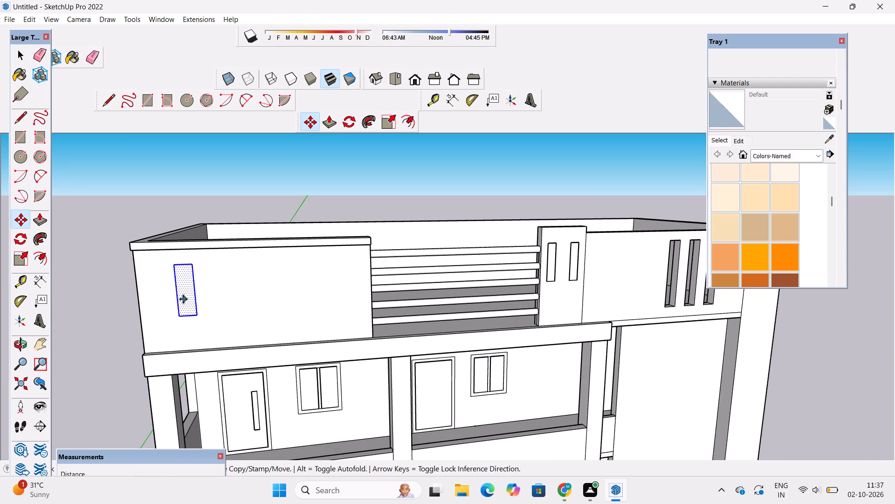
click(198, 314)
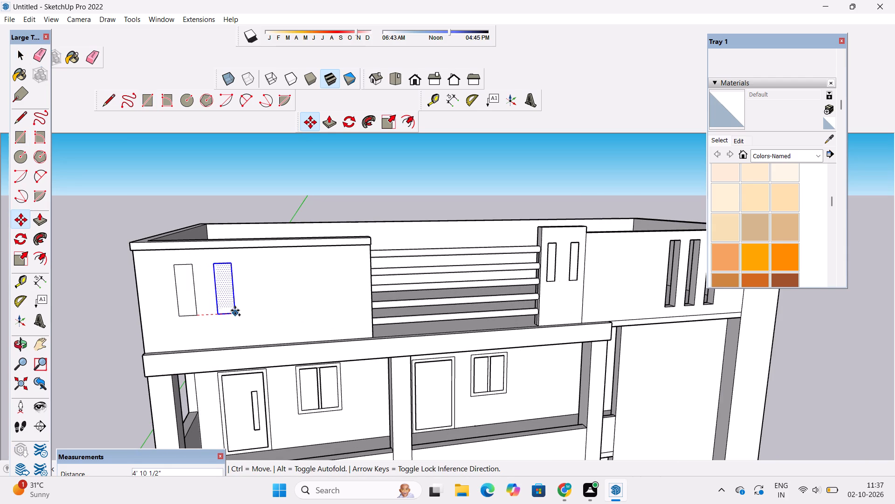
key(4)
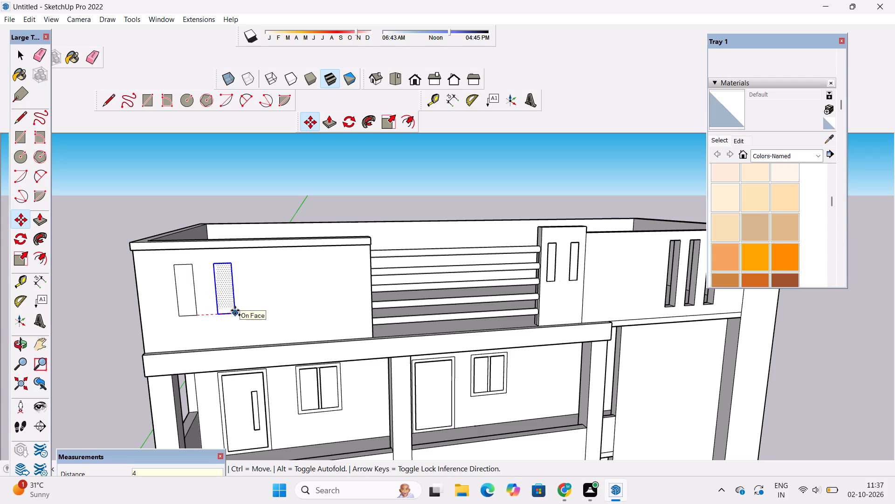
key(apostrophe)
key(Return)
text(*3)
key(Return)
key(space)
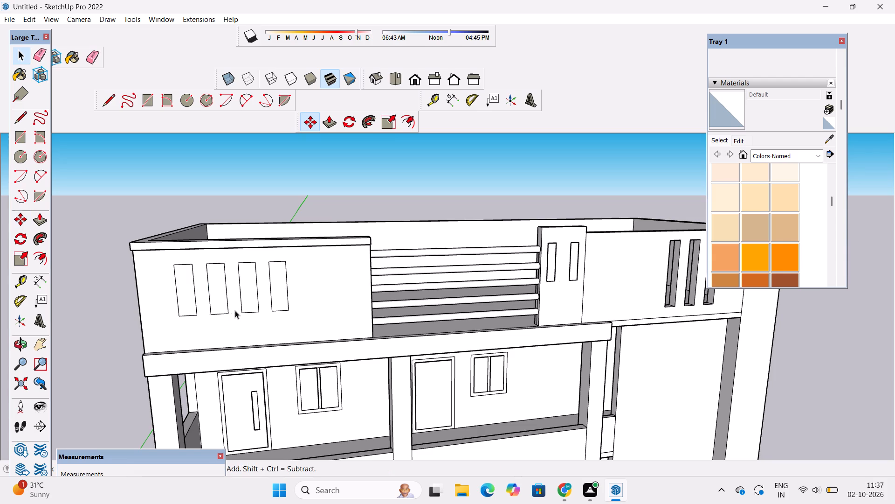
Push/Pull all four upright rectangles 1' 6" inward through the solid front parapet wall to cut open slots.
text(o)
drag(235, 310, 261, 394)
shift+drag(261, 384, 263, 334)
drag(263, 334, 263, 349)
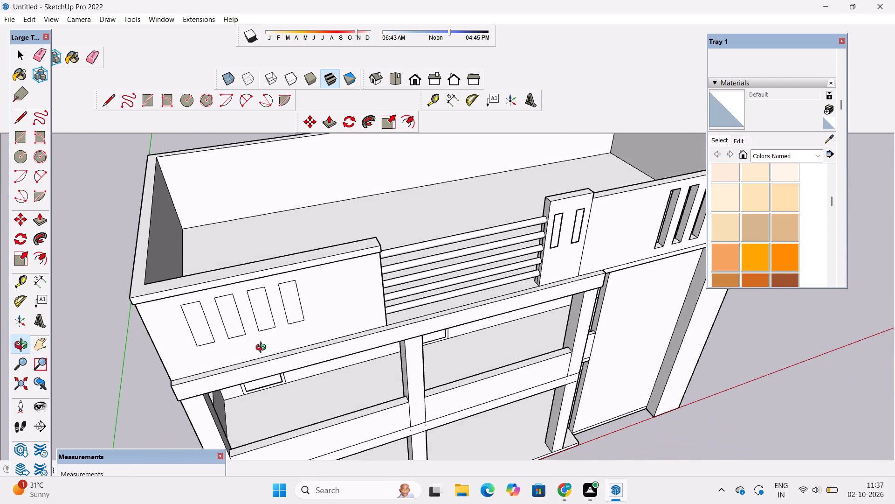
scroll(263, 349, up, 1)
shift+drag(276, 335, 276, 346)
key(p)
click(296, 313)
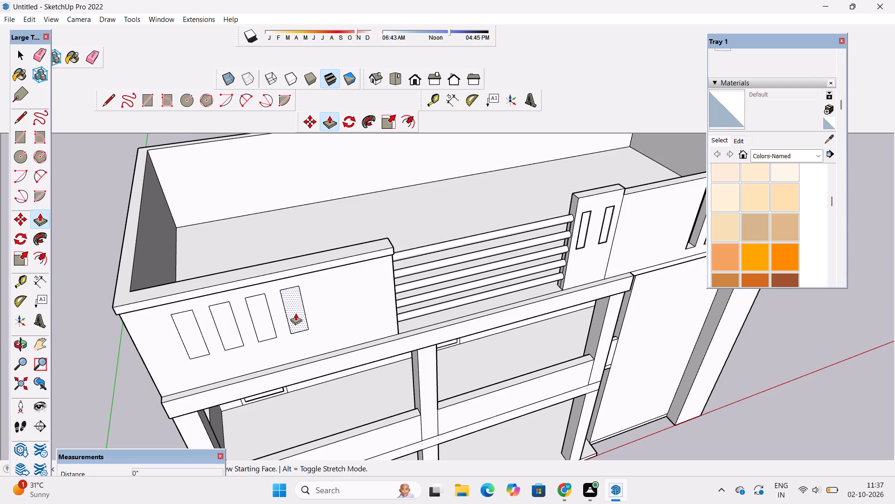
click(384, 238)
click(258, 319)
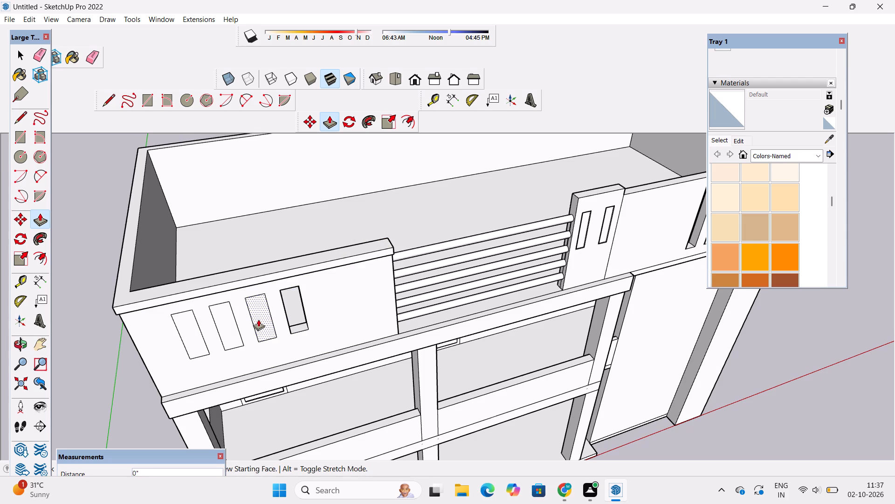
click(389, 237)
click(224, 322)
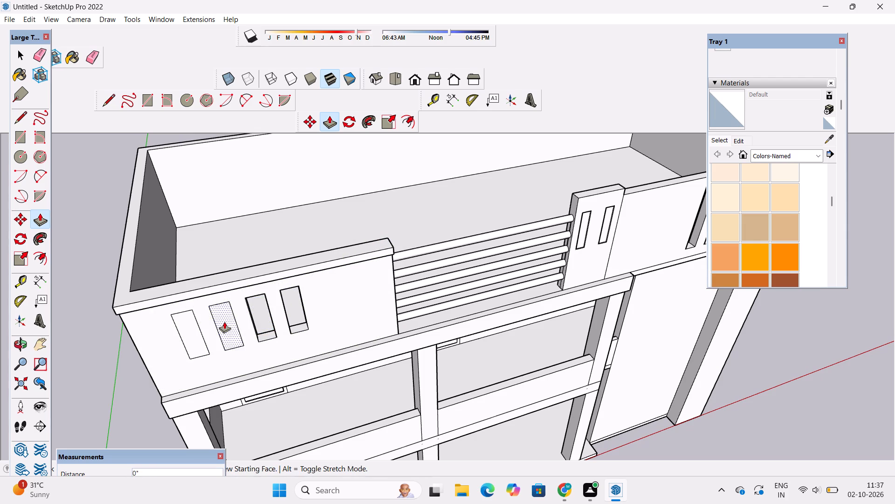
click(382, 239)
click(194, 330)
click(215, 274)
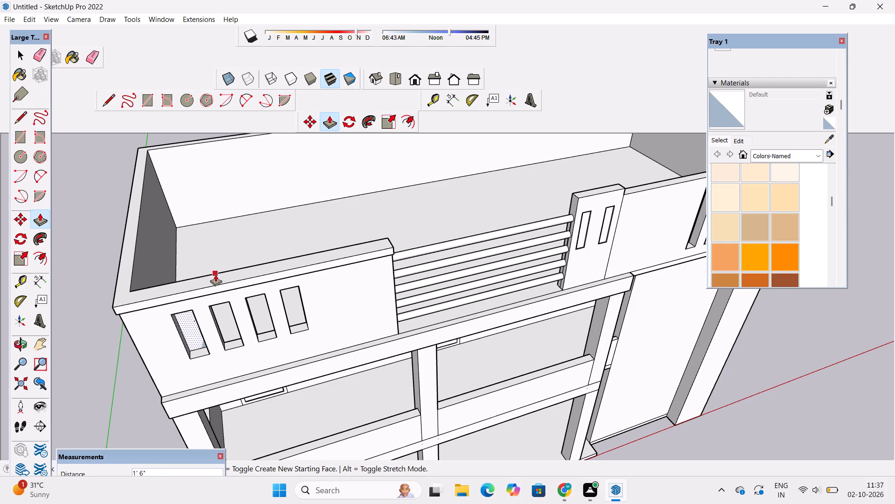
Examine the parapet openings and roof terrace from behind and from the end of the house.
key(o)
scroll(223, 316, down, 5)
drag(155, 341, 580, 286)
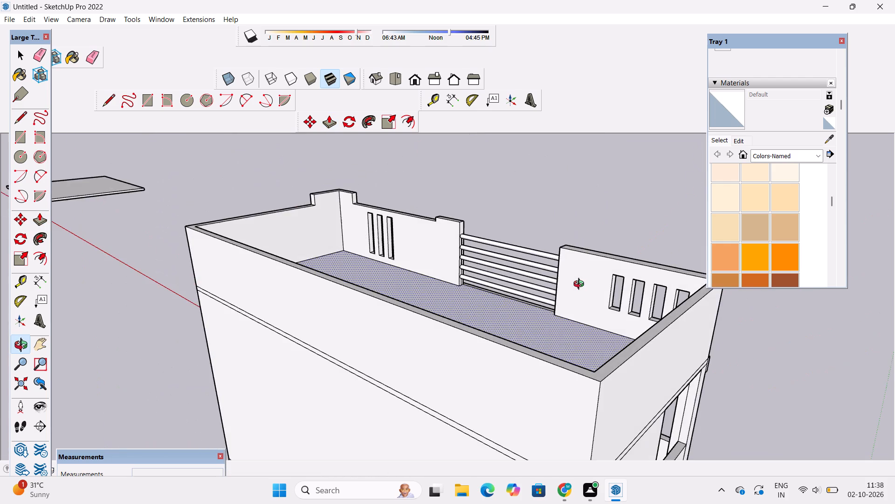
scroll(581, 285, down, 6)
drag(667, 315, 475, 322)
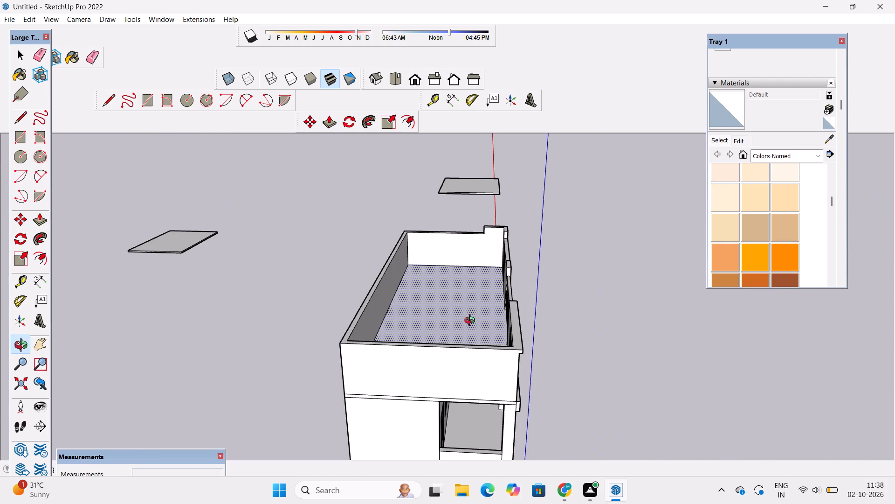
scroll(472, 322, down, 2)
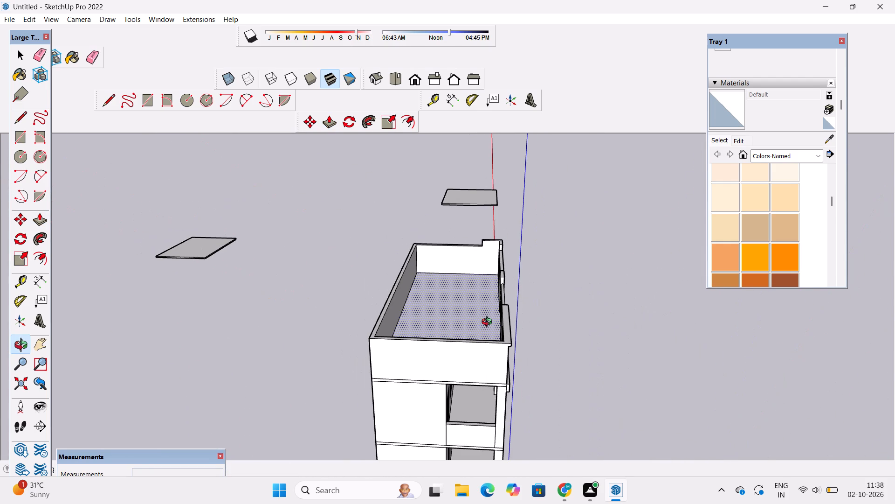
scroll(489, 322, up, 1)
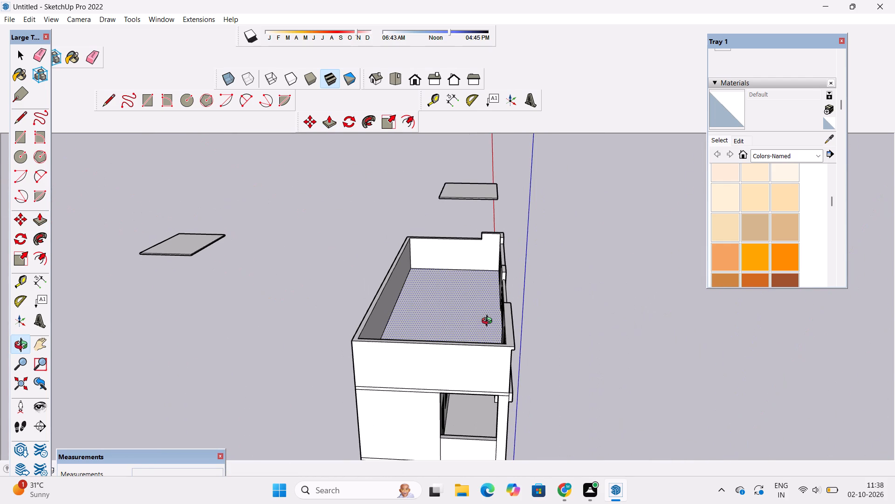
scroll(487, 321, down, 4)
drag(544, 343, 480, 343)
shift+drag(468, 342, 373, 348)
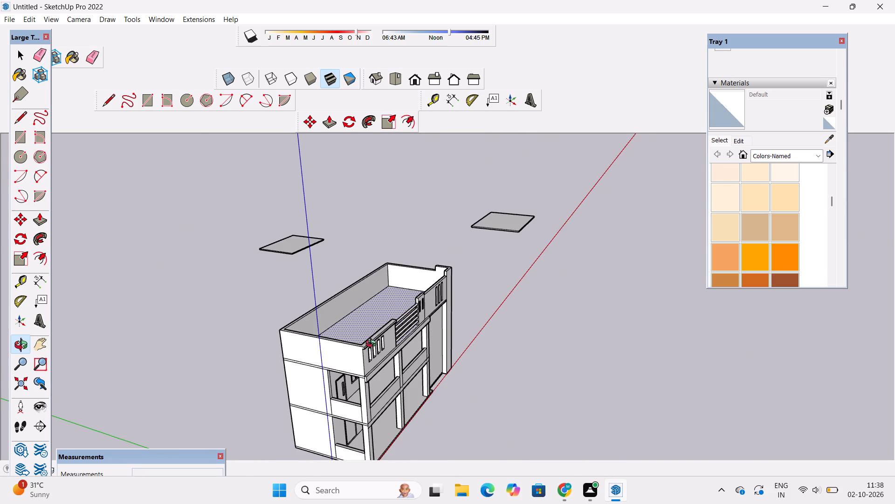
key(space)
click(484, 297)
Examine the whole house exterior from the front and sides, comparing the parapet, both storeys and the tall end pillar.
key(o)
scroll(428, 334, up, 4)
drag(442, 350, 411, 357)
drag(409, 357, 406, 334)
scroll(406, 334, up, 3)
drag(429, 351, 369, 352)
shift+drag(332, 363, 338, 343)
drag(484, 334, 458, 338)
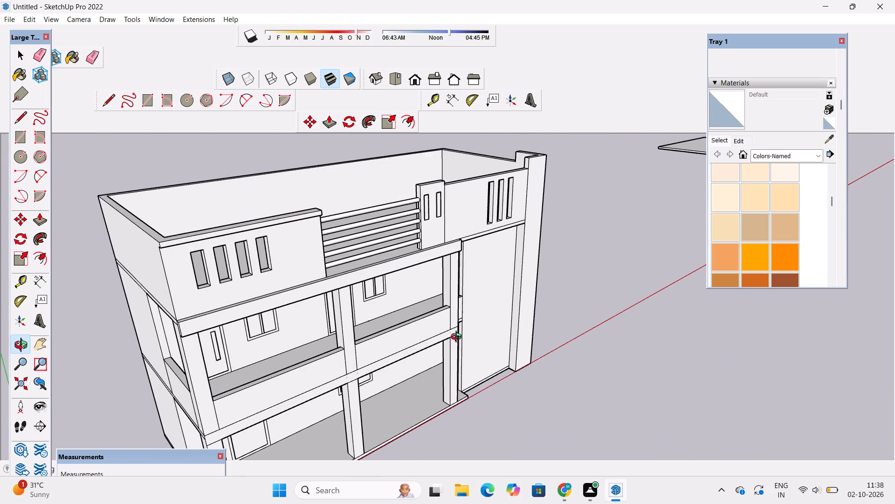
drag(458, 338, 394, 347)
scroll(387, 348, up, 2)
shift+drag(390, 355, 392, 367)
drag(402, 370, 376, 348)
scroll(365, 336, down, 5)
shift+drag(378, 393, 378, 355)
shift+drag(384, 381, 378, 346)
scroll(365, 348, up, 3)
shift+drag(364, 377, 365, 340)
scroll(365, 340, down, 4)
drag(370, 349, 379, 372)
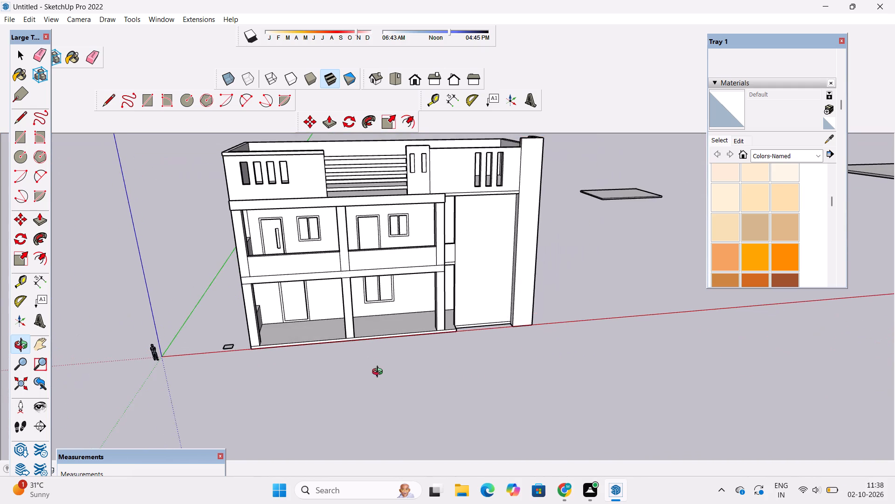
scroll(365, 337, up, 3)
shift+drag(365, 334, 375, 367)
drag(382, 380, 389, 326)
scroll(175, 378, up, 3)
scroll(175, 378, down, 4)
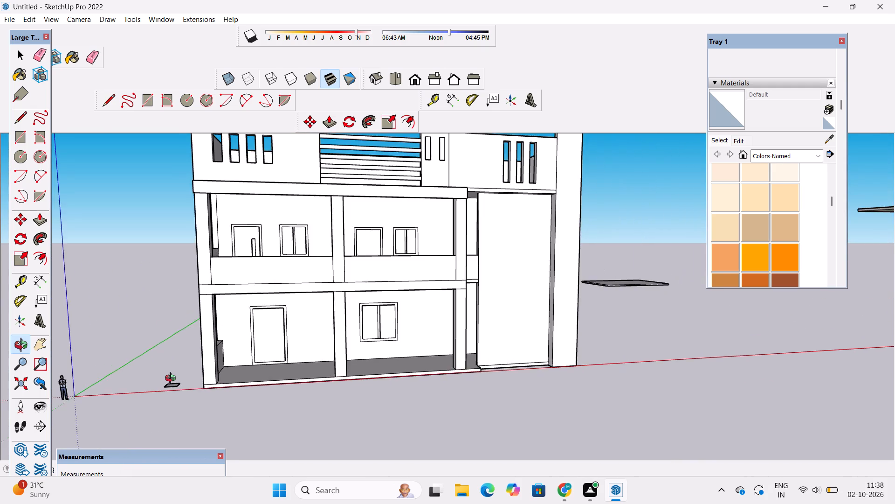
drag(172, 379, 359, 373)
scroll(367, 370, down, 4)
drag(478, 363, 406, 380)
scroll(404, 376, down, 4)
drag(496, 353, 466, 366)
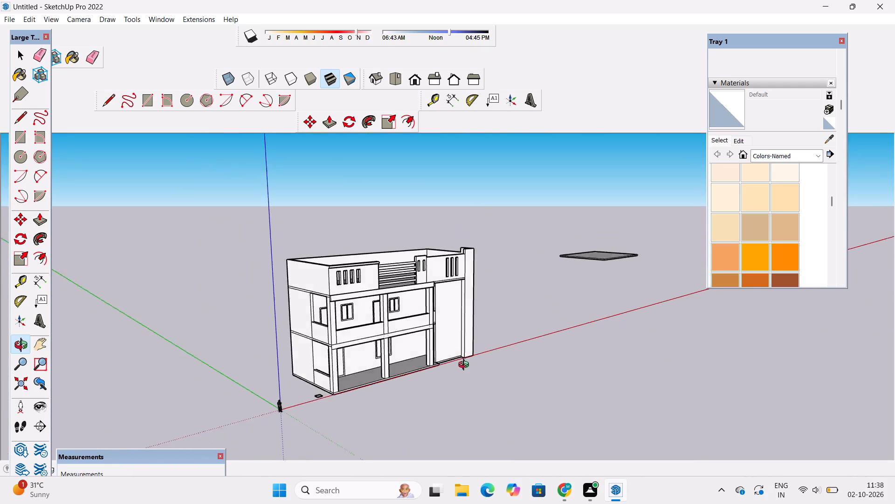
drag(466, 366, 409, 379)
scroll(404, 379, up, 2)
shift+drag(443, 356, 385, 358)
scroll(383, 358, down, 4)
drag(386, 375, 386, 363)
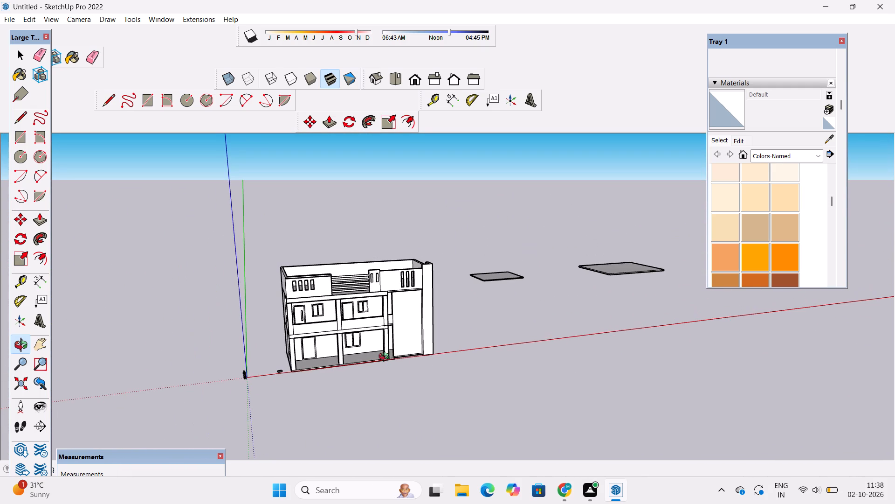
shift+drag(386, 357, 386, 340)
scroll(386, 331, up, 9)
scroll(386, 340, down, 6)
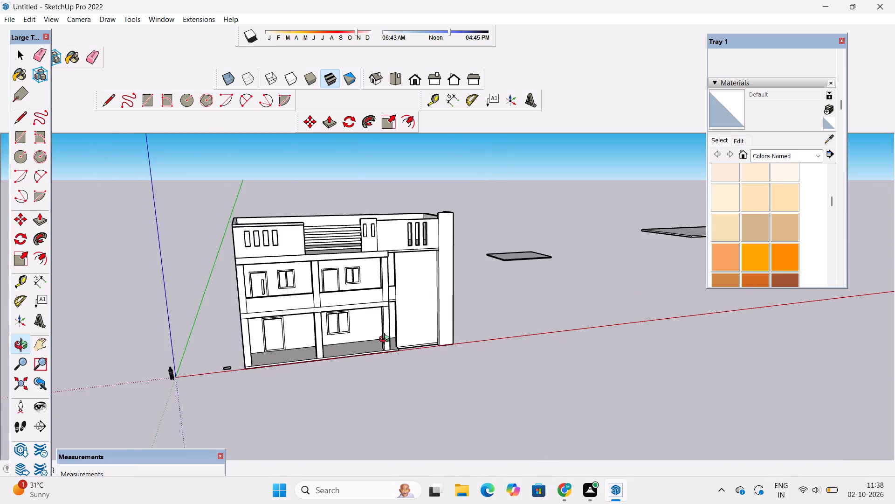
drag(386, 340, 325, 417)
drag(300, 342, 397, 355)
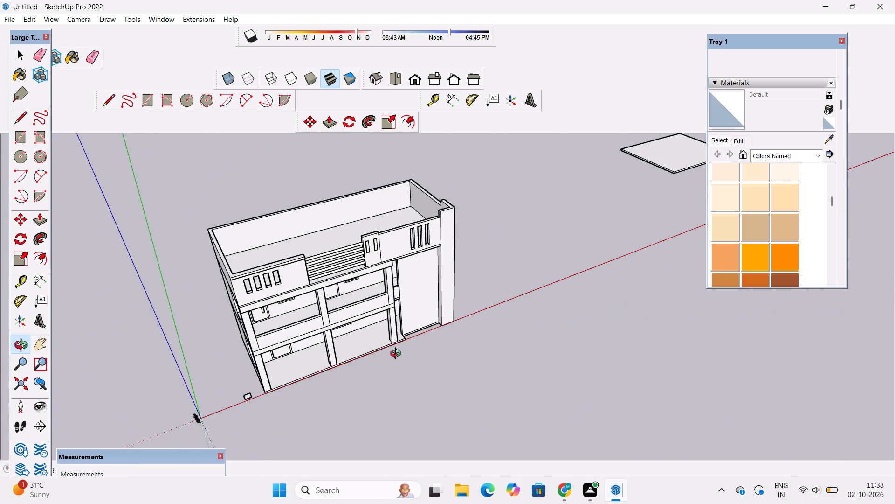
scroll(398, 355, down, 2)
drag(402, 374, 382, 333)
scroll(377, 325, up, 5)
shift+drag(349, 364, 413, 364)
scroll(413, 364, down, 3)
drag(403, 390, 379, 334)
shift+scroll(378, 347, up, 1)
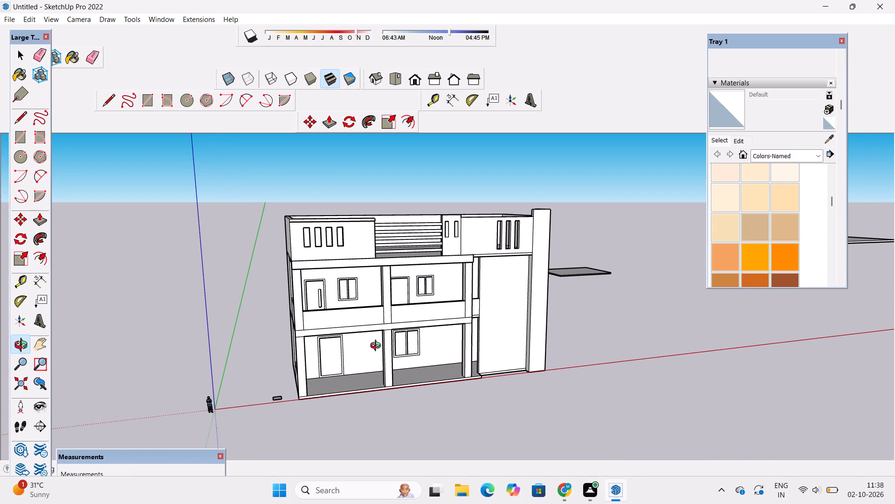
scroll(353, 351, down, 3)
scroll(389, 339, up, 3)
shift+drag(544, 294, 410, 332)
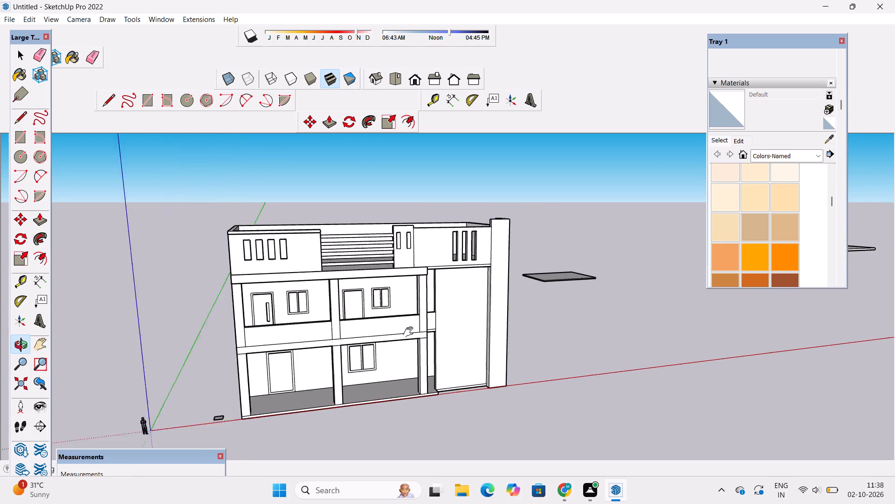
shift+drag(410, 332, 375, 343)
drag(378, 360, 365, 358)
scroll(353, 358, up, 3)
shift+drag(373, 330, 368, 333)
scroll(370, 333, down, 4)
drag(414, 327, 359, 326)
scroll(297, 330, down, 4)
shift+drag(296, 331, 329, 362)
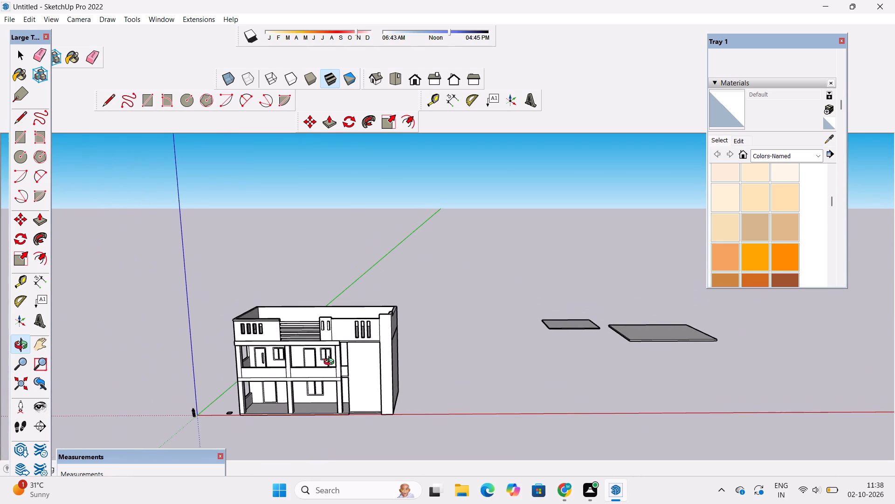
Place a vertical guide 1.5' in from the parapet-side edge of the tall end pillar's front face.
scroll(277, 354, up, 3)
drag(293, 369, 319, 369)
drag(399, 356, 299, 327)
scroll(304, 328, up, 1)
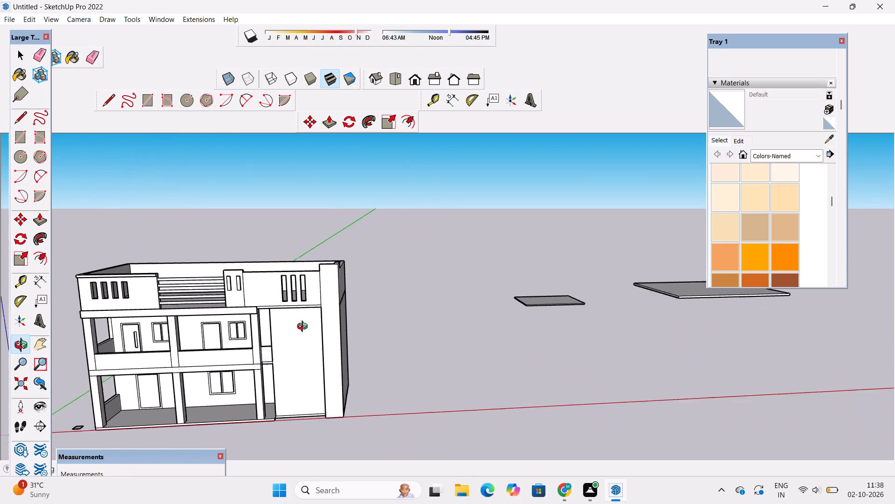
scroll(304, 328, up, 4)
shift+drag(355, 324, 336, 321)
scroll(324, 319, up, 3)
drag(319, 322, 326, 330)
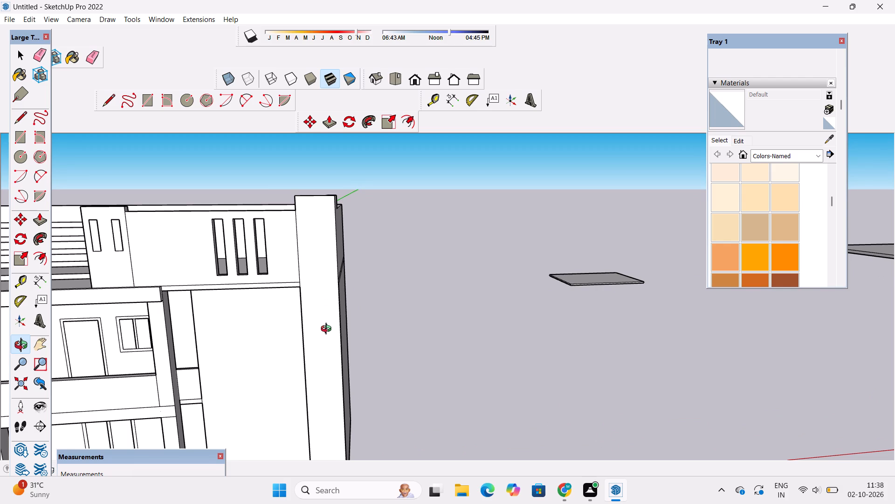
key(t)
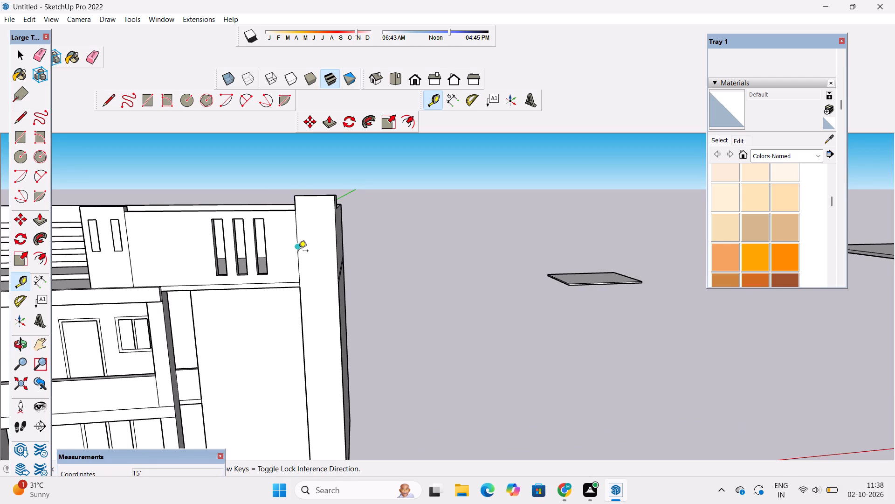
click(298, 248)
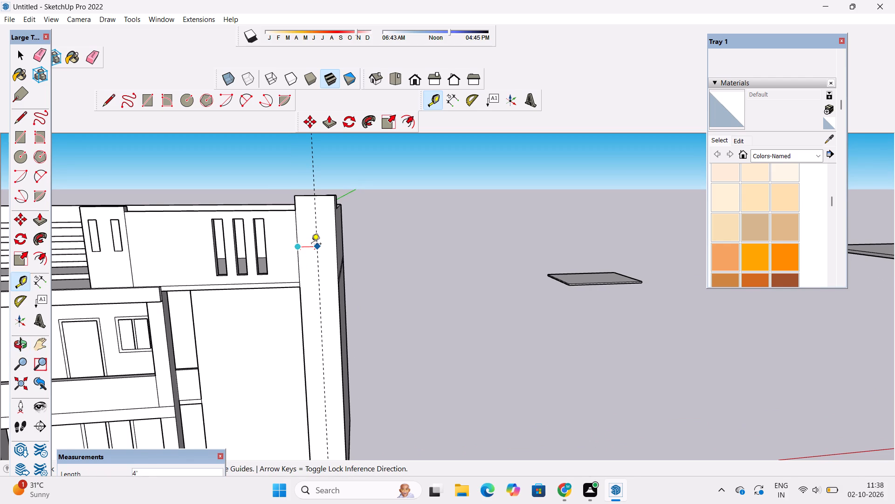
scroll(311, 245, up, 3)
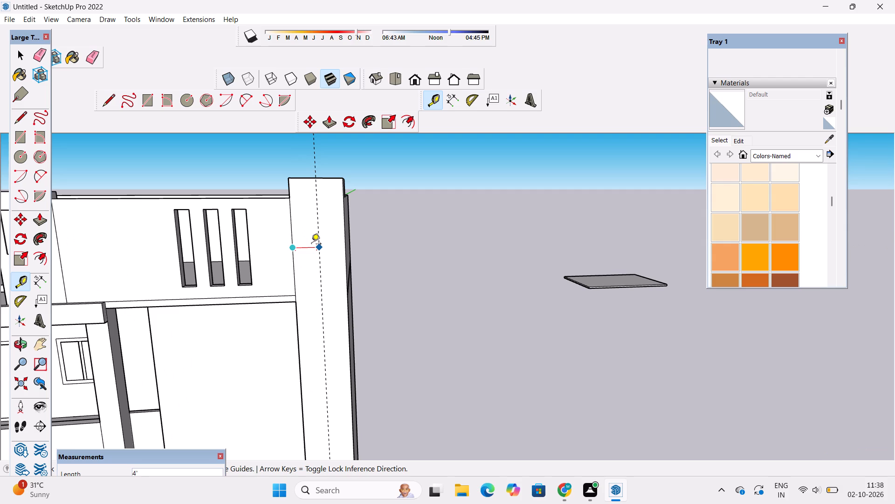
text(1.5')
key(Return)
Place a second vertical guide 9" beyond the first guide on the tall end pillar's front face.
click(299, 196)
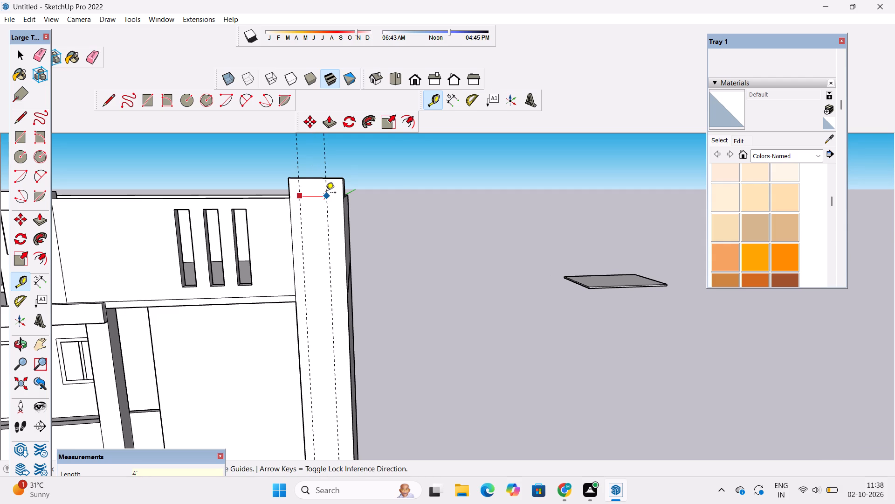
key(9)
key(shift+quotedbl)
key(Return)
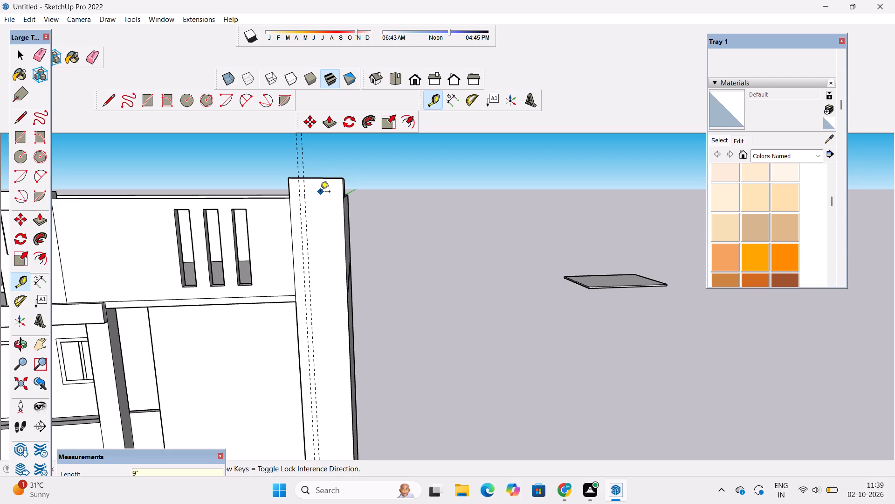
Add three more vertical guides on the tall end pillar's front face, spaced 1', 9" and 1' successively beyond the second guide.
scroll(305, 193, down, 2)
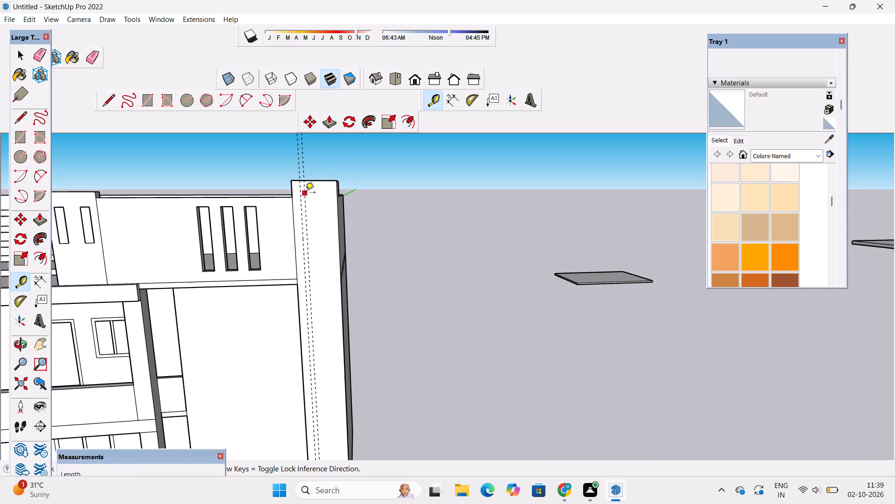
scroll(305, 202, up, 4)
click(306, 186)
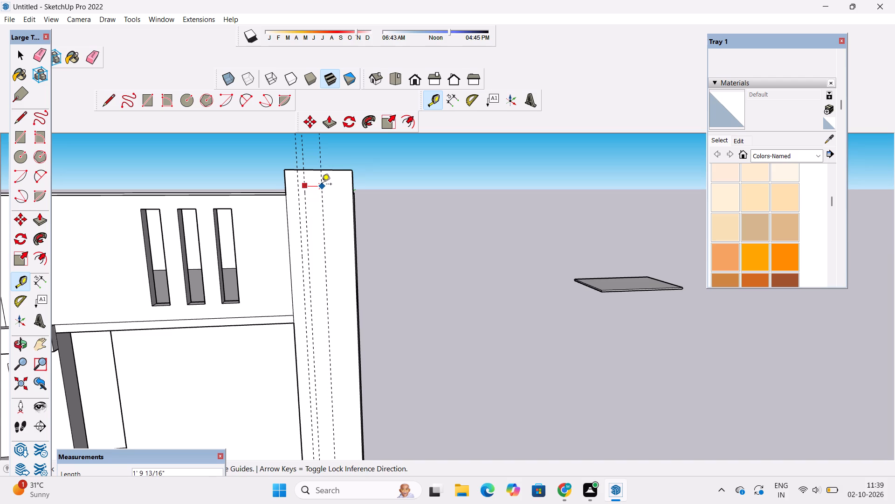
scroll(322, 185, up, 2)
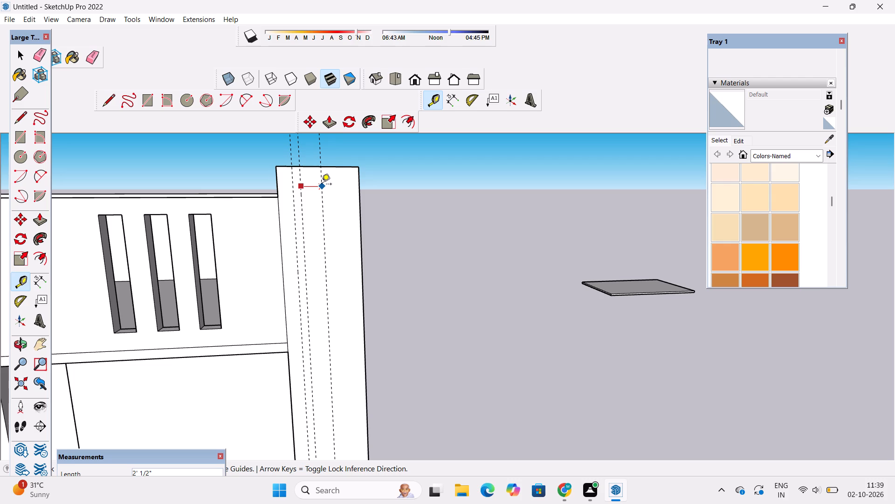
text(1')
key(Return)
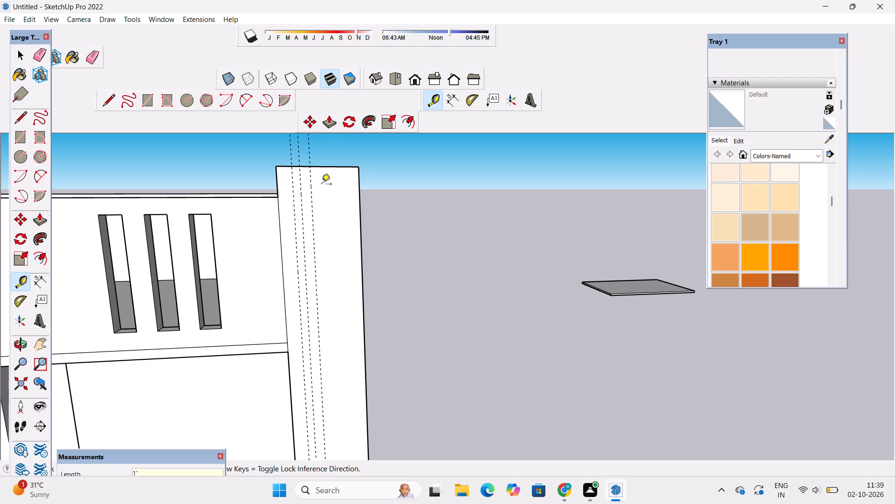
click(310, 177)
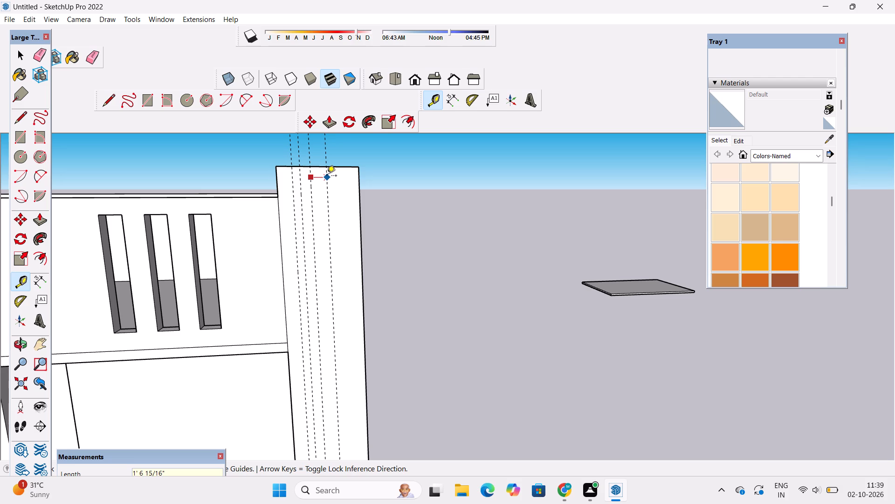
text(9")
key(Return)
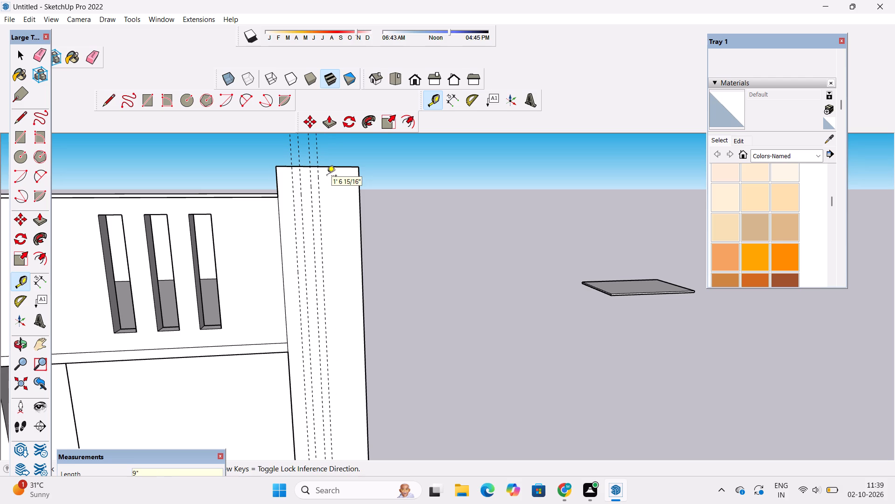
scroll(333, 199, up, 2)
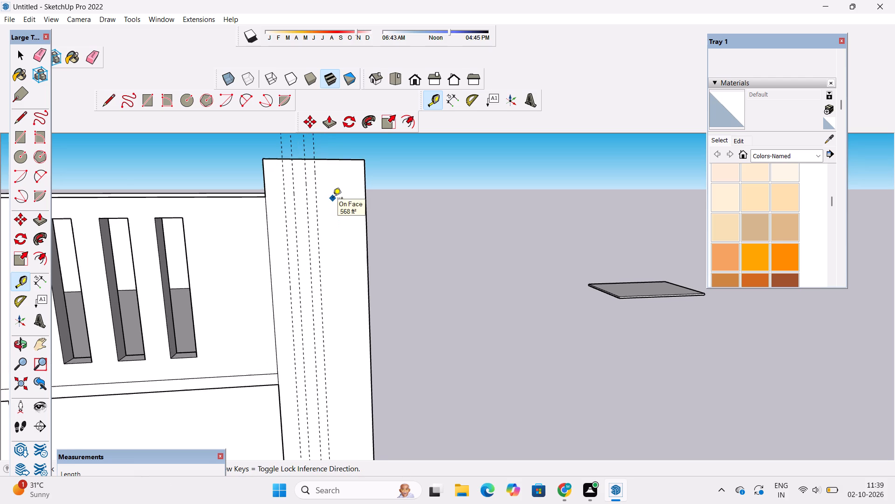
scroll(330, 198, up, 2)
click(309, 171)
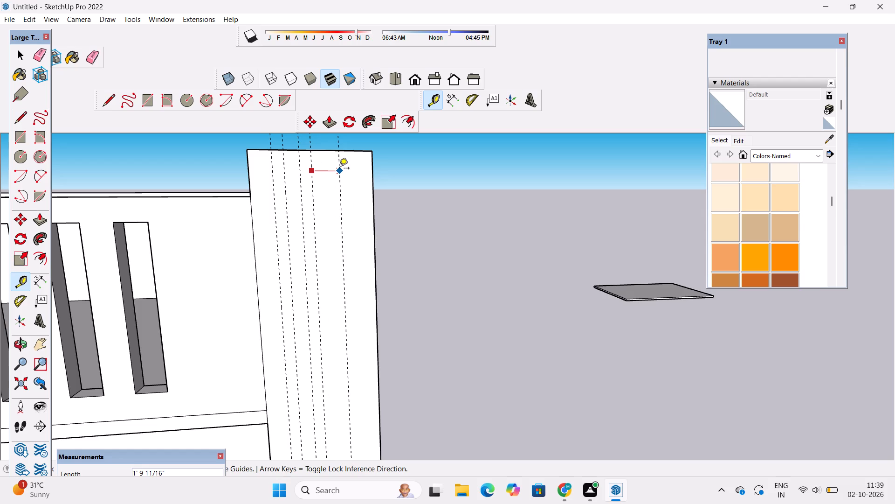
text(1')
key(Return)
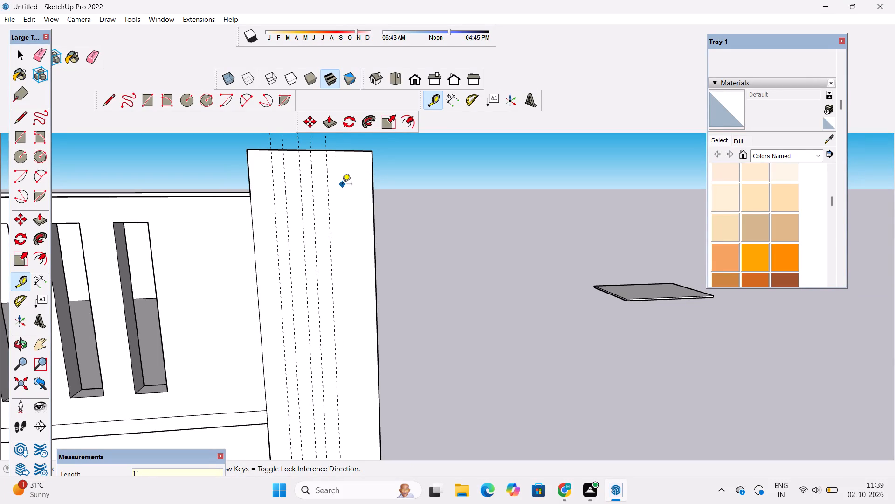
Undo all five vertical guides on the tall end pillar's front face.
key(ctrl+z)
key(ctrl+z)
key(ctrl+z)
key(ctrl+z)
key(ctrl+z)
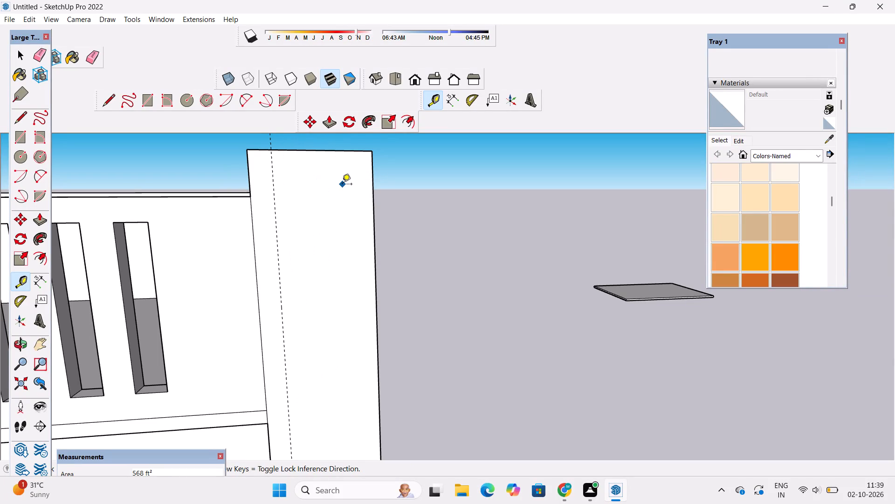
Place a vertical guide 3' in from the parapet-side edge of the tall end pillar's front face.
click(258, 308)
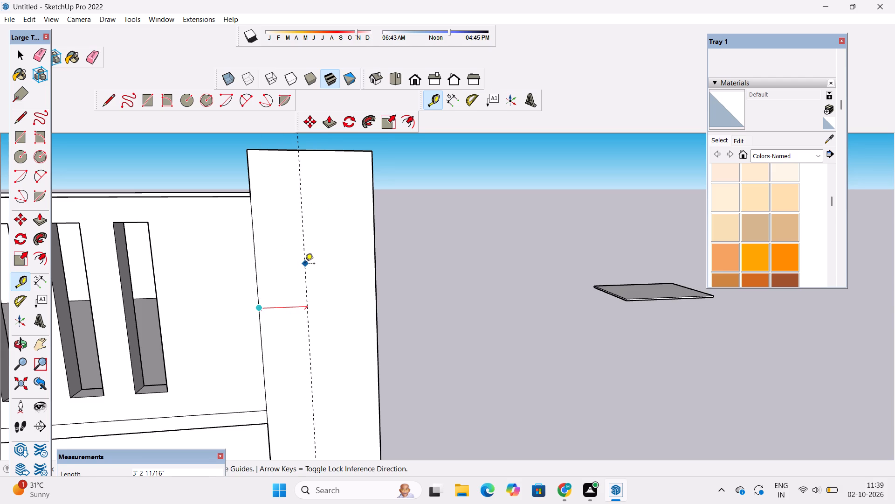
scroll(305, 264, down, 4)
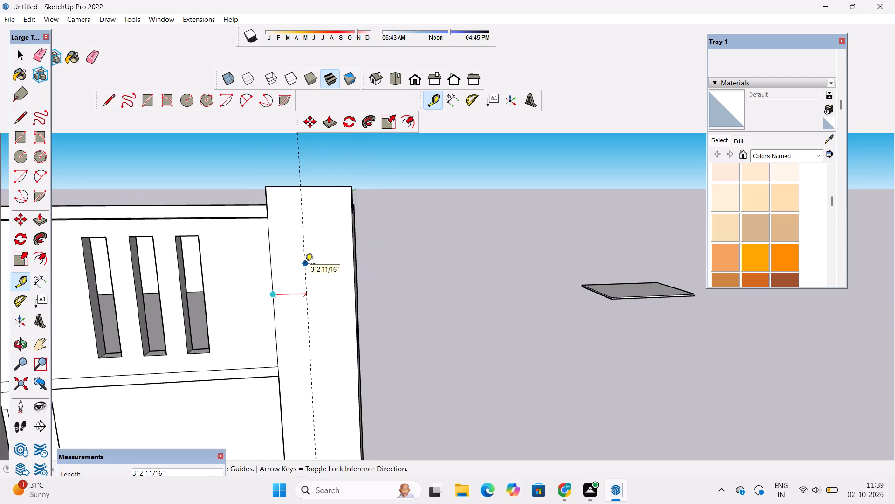
scroll(305, 264, down, 3)
scroll(305, 264, up, 4)
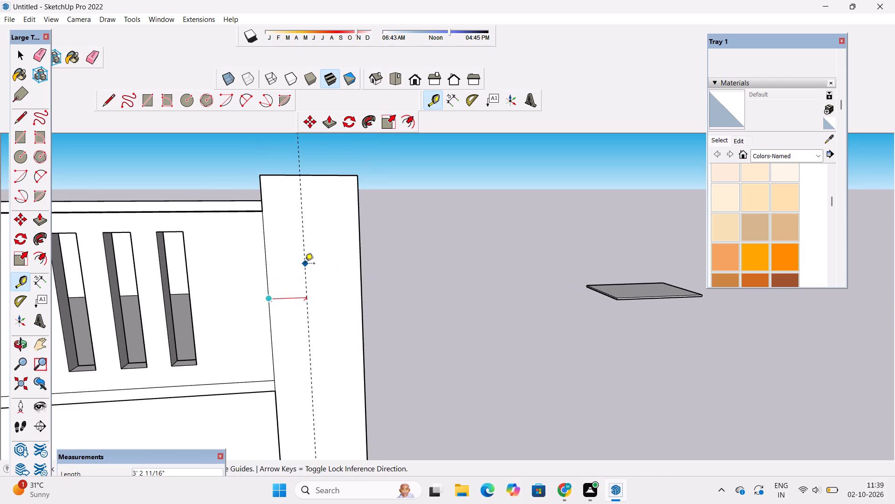
scroll(305, 264, down, 5)
scroll(296, 268, up, 3)
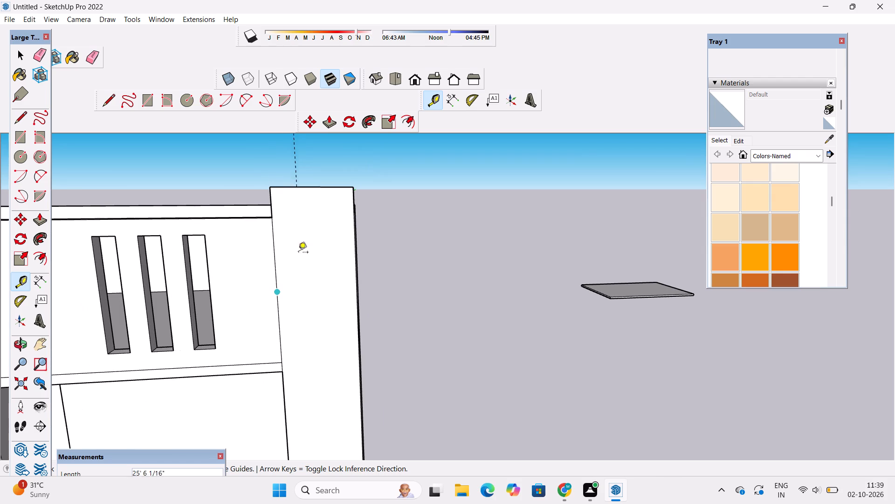
scroll(295, 200, up, 3)
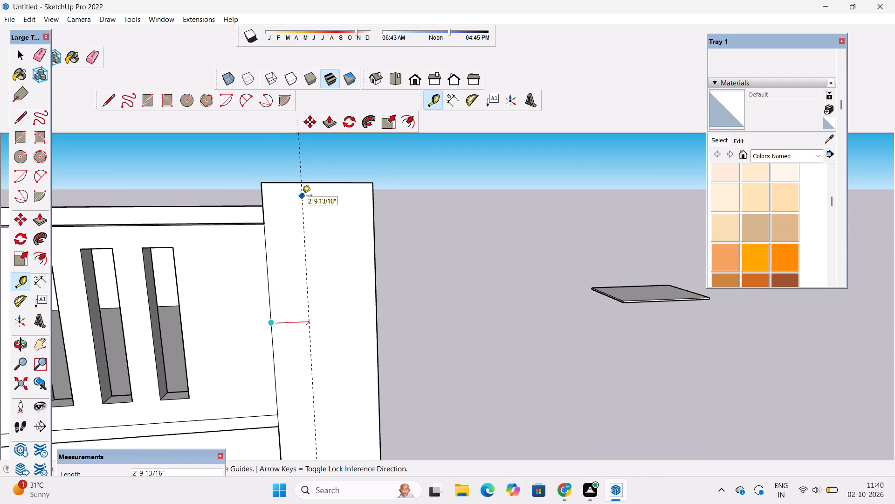
text(3')
key(Return)
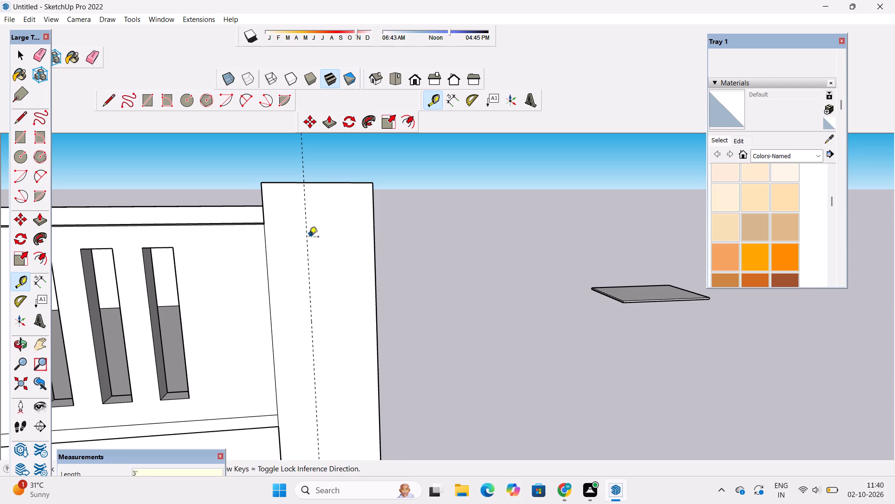
Add a vertical guide 6" beyond the 3' guide on the pillar's front face, and another 1" beyond that.
click(306, 244)
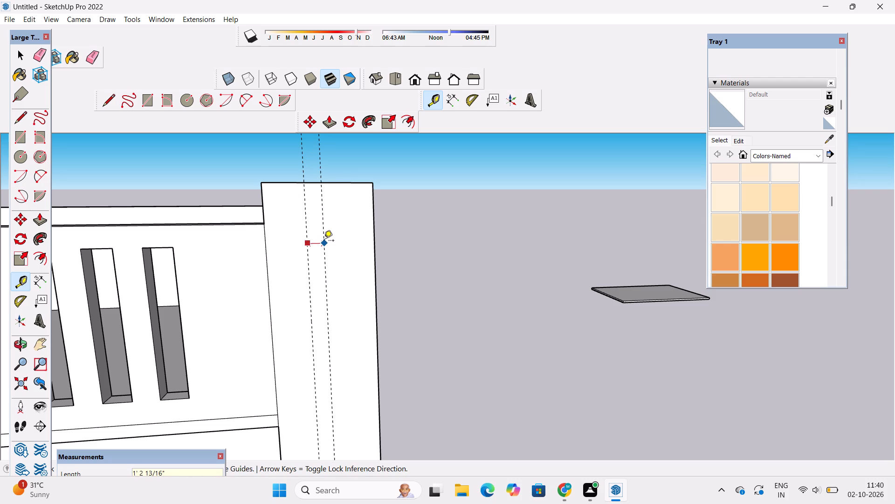
text(6")
key(Return)
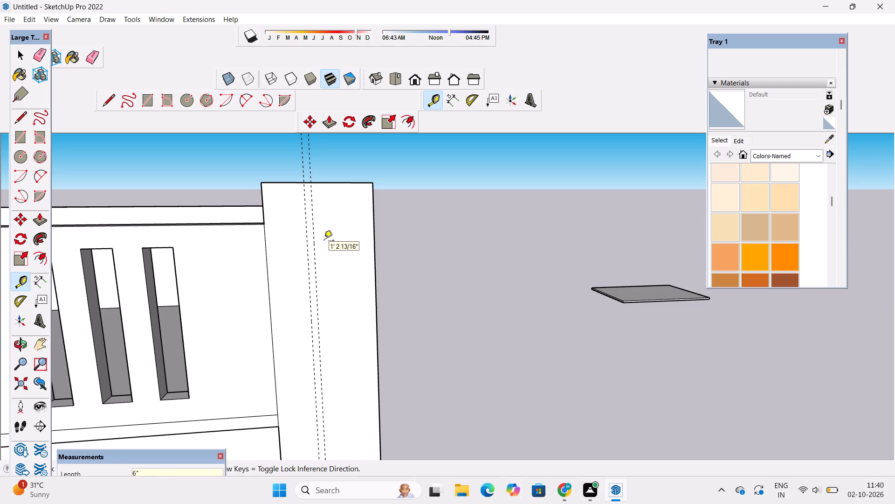
click(311, 196)
scroll(343, 199, up, 1)
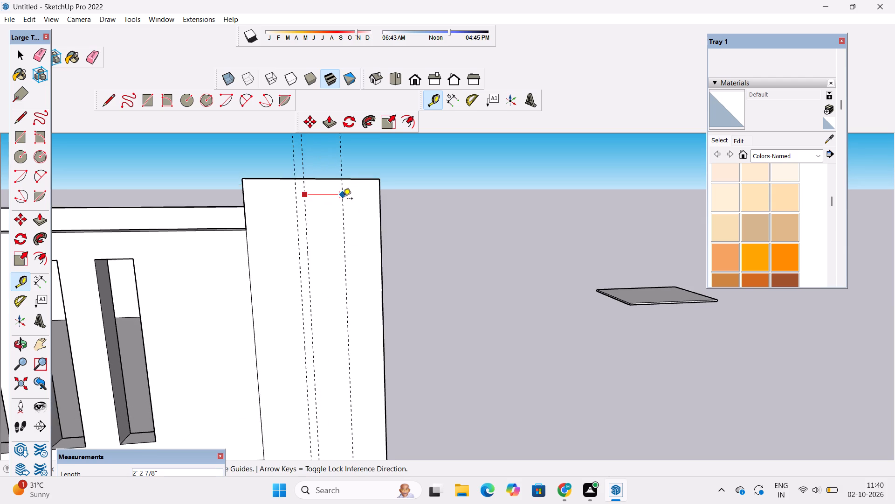
scroll(343, 199, up, 2)
text(1")
key(Return)
Repeat the 6" and 1" guide spacing beyond the last guide to mark the second strip and its gap.
scroll(309, 192, up, 5)
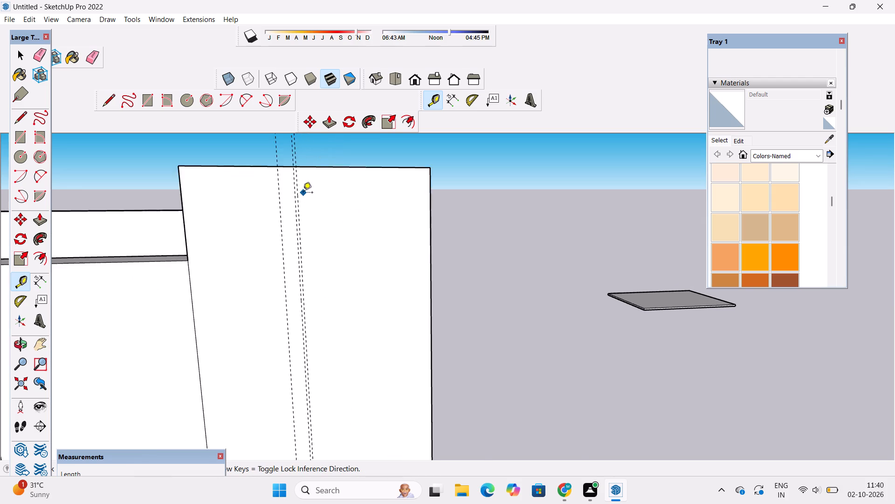
scroll(303, 193, up, 9)
click(290, 172)
scroll(290, 172, down, 3)
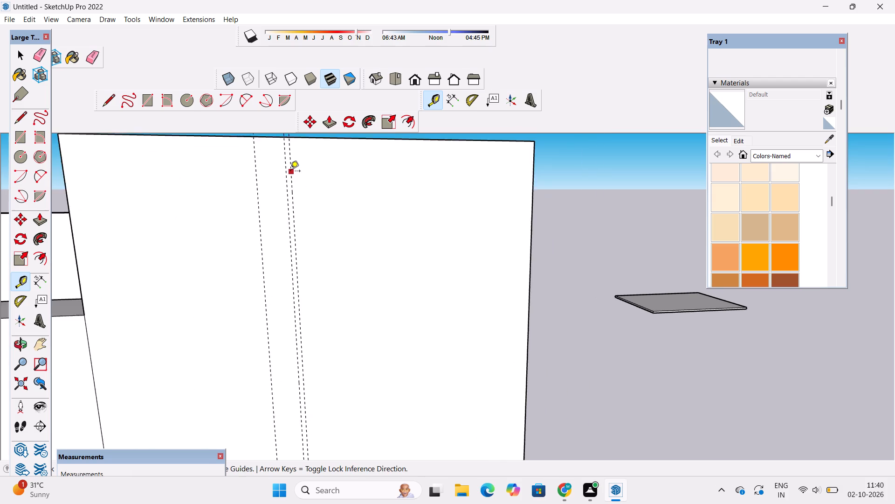
scroll(290, 172, down, 5)
text(6")
key(Return)
scroll(317, 183, up, 3)
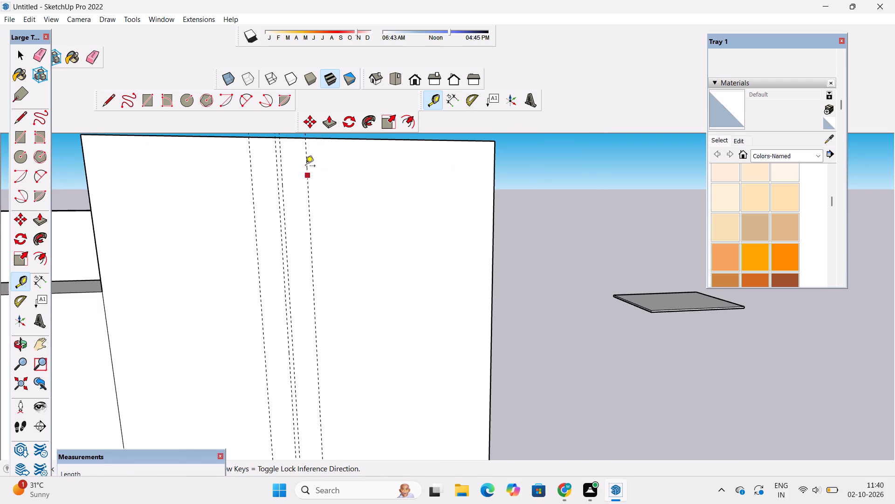
click(305, 163)
text(1")
key(Return)
Place a final vertical guide 6" beyond the last one to close the third strip on the pillar's front face.
scroll(310, 215, up, 1)
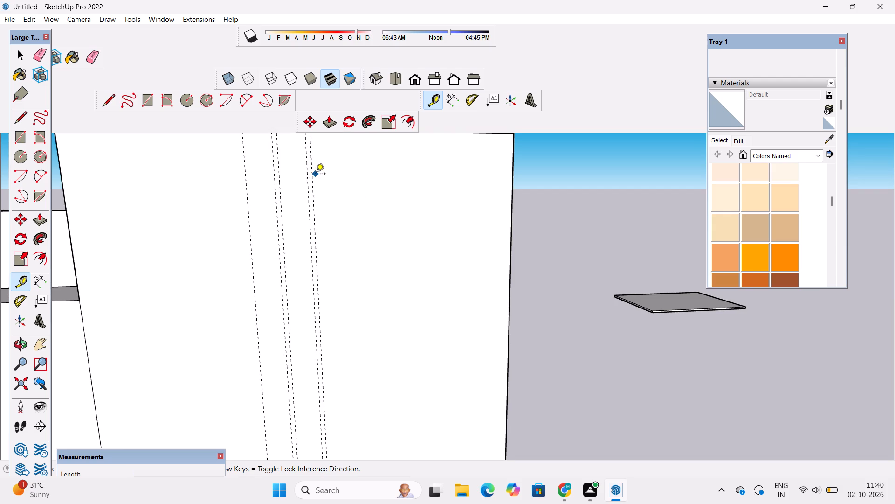
click(311, 176)
scroll(342, 173, down, 3)
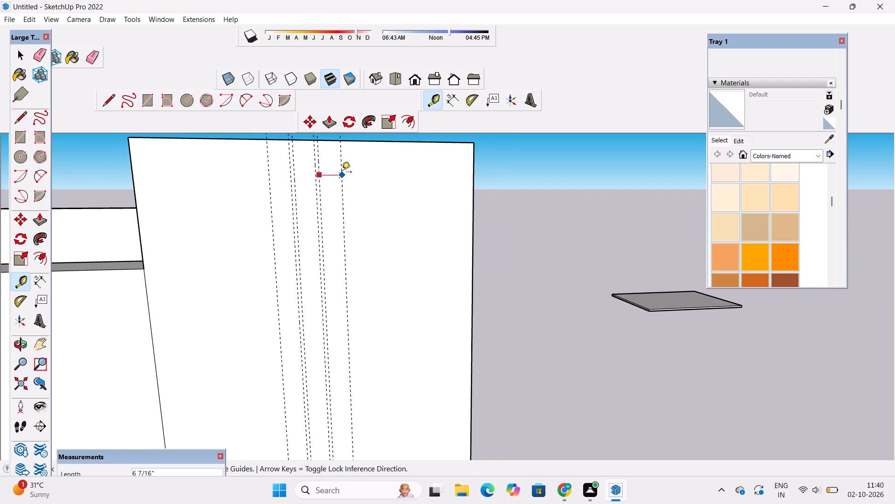
text(6")
key(Return)
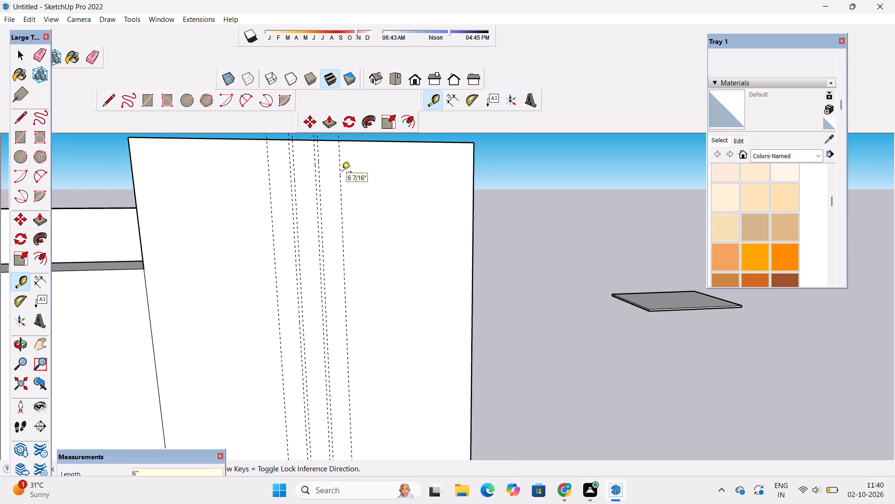
Draw a 6" by 71' rectangle between the first two guides, from the pillar's top edge down to its base.
scroll(328, 204, down, 17)
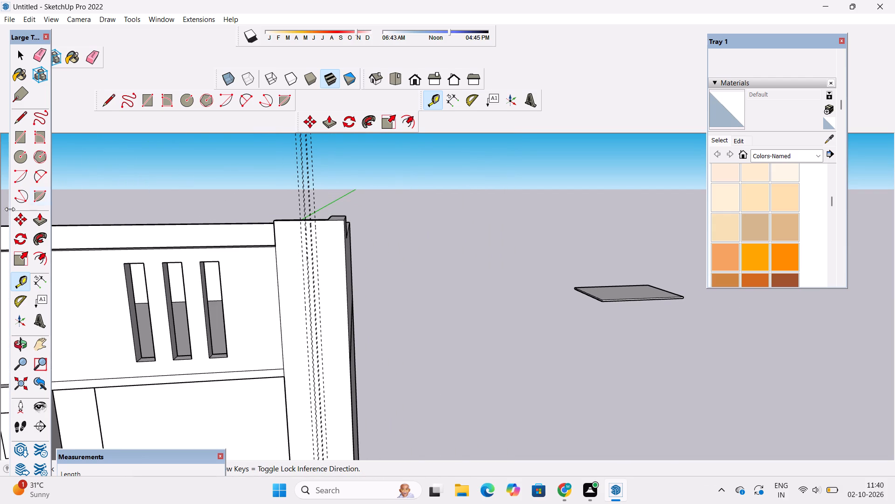
click(150, 100)
scroll(335, 351, down, 3)
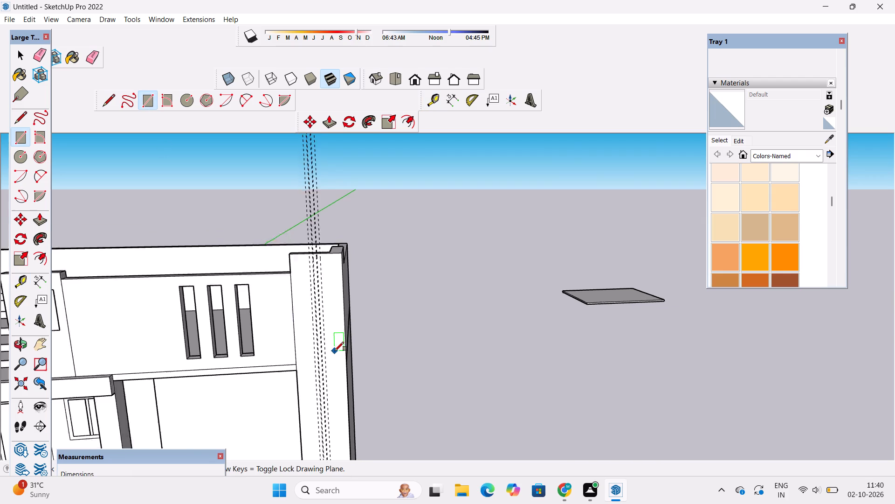
scroll(335, 351, down, 16)
scroll(323, 411, up, 4)
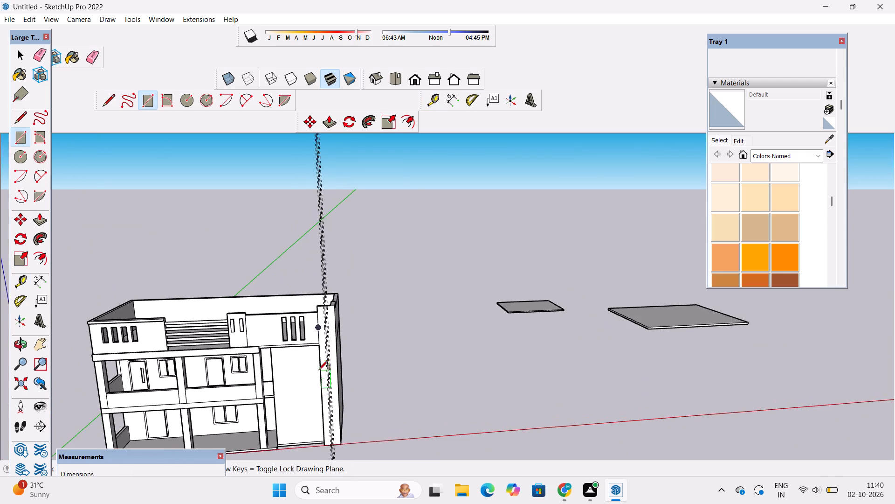
scroll(328, 327, up, 20)
scroll(328, 327, up, 5)
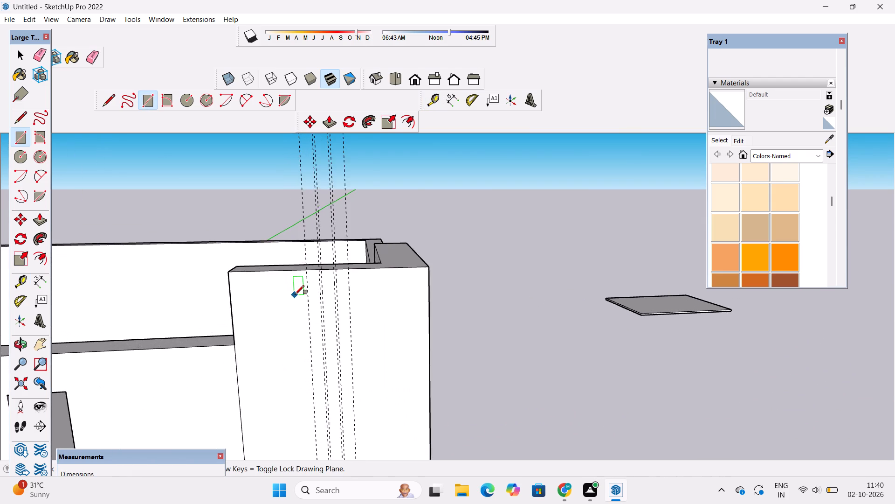
scroll(295, 294, up, 3)
click(310, 258)
scroll(310, 258, down, 5)
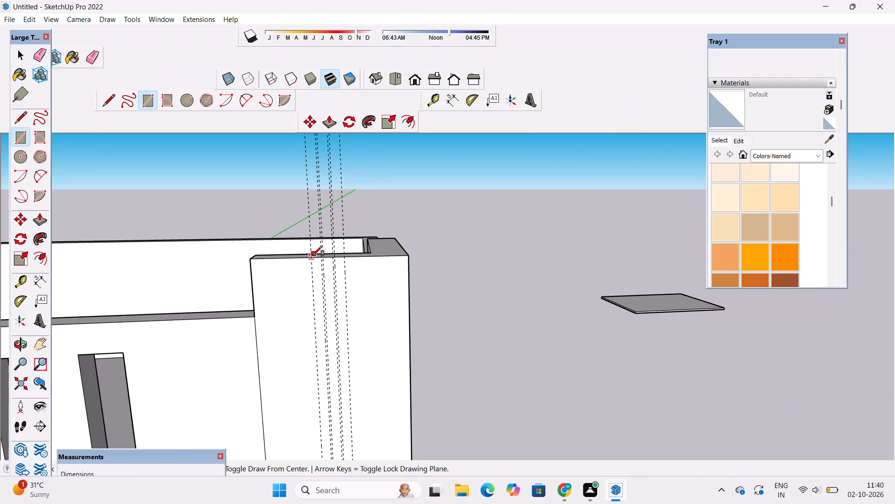
scroll(313, 255, down, 20)
scroll(313, 255, down, 4)
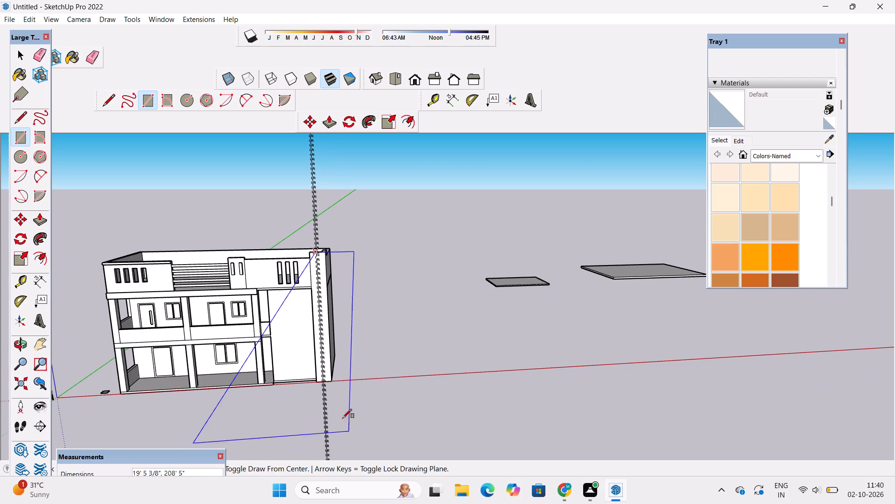
scroll(336, 395, up, 20)
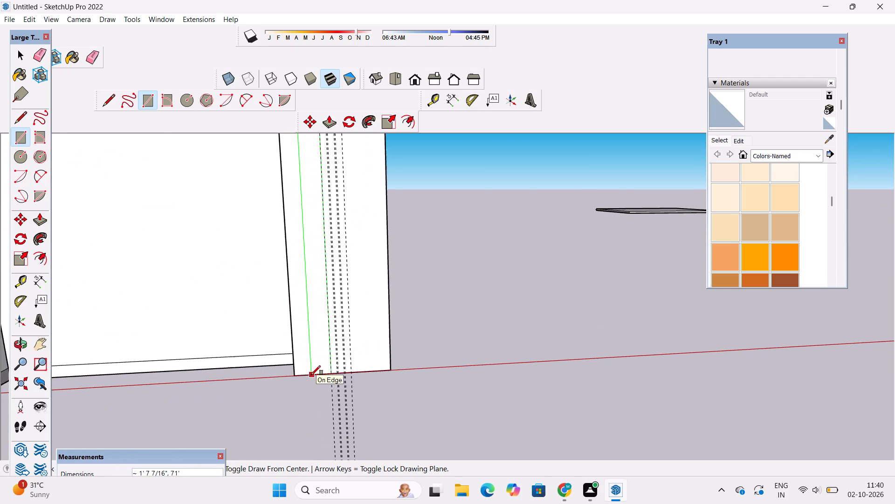
scroll(311, 375, up, 5)
scroll(369, 375, up, 15)
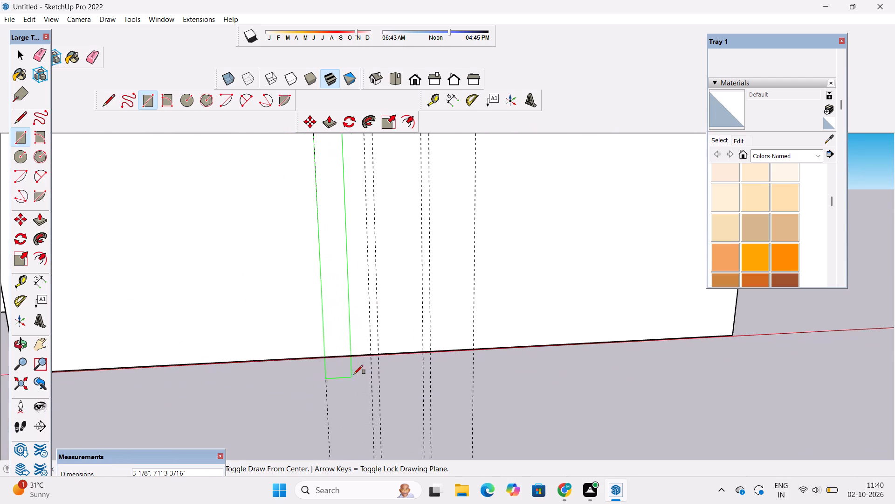
click(371, 353)
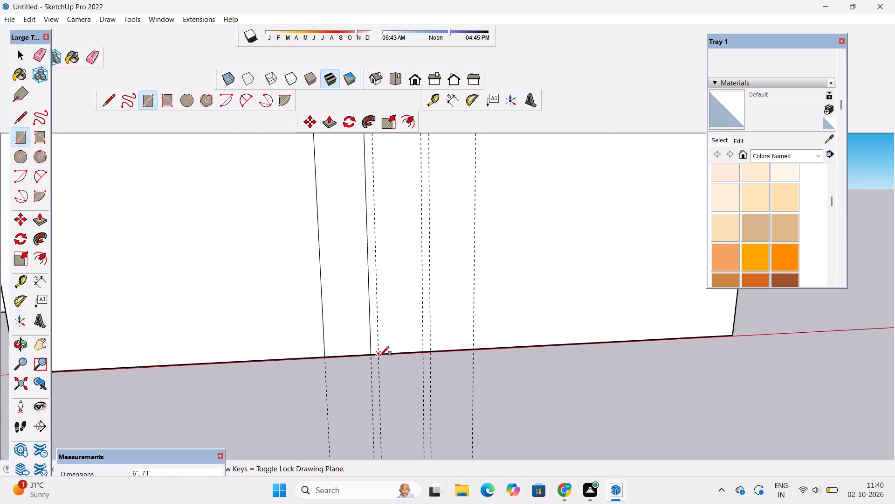
Draw the second 6" by 71' strip rectangle between the next pair of guides, from the pillar's base up to its top edge.
click(378, 353)
scroll(378, 353, down, 7)
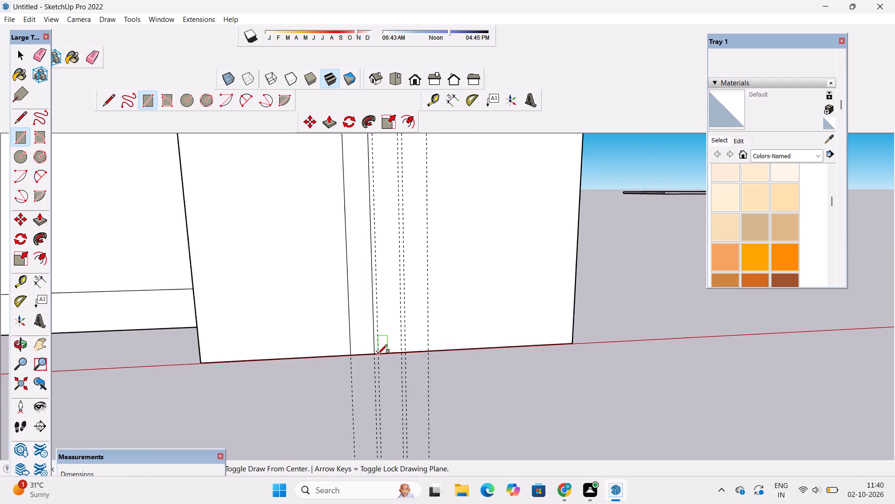
scroll(378, 354, down, 18)
scroll(378, 354, down, 6)
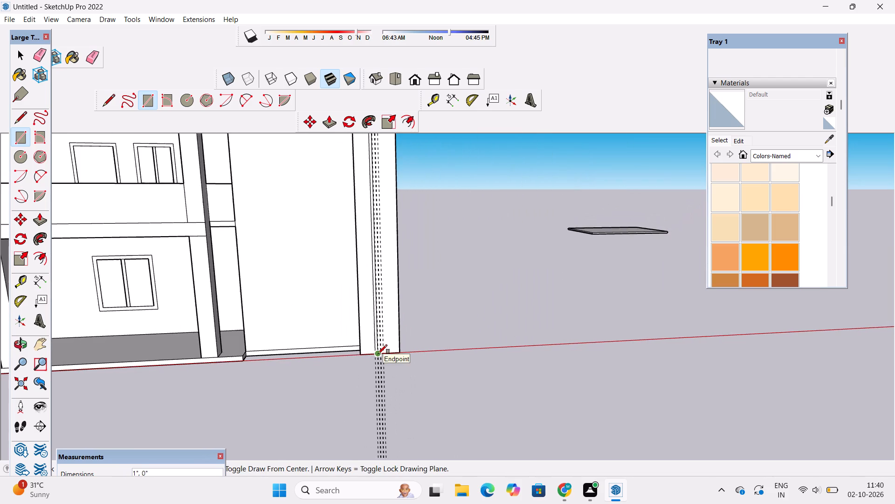
scroll(378, 354, down, 9)
scroll(378, 354, up, 1)
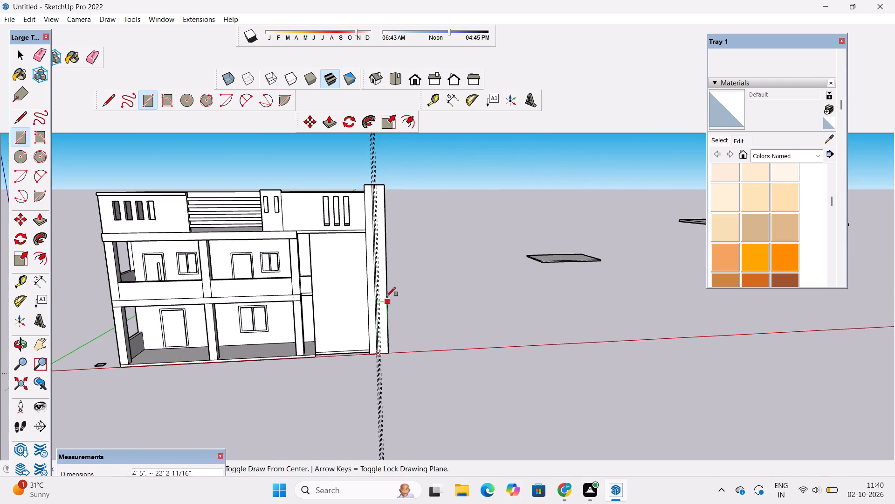
scroll(380, 273, up, 2)
scroll(372, 167, up, 5)
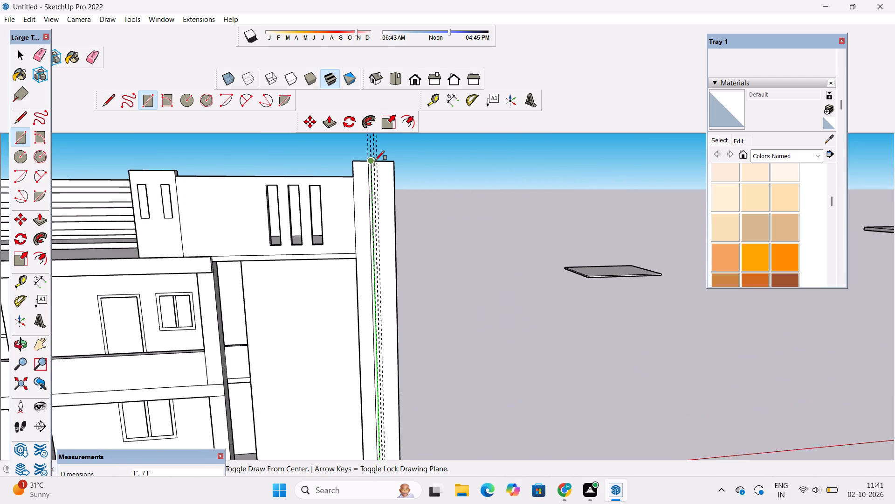
scroll(375, 160, up, 10)
scroll(375, 158, down, 2)
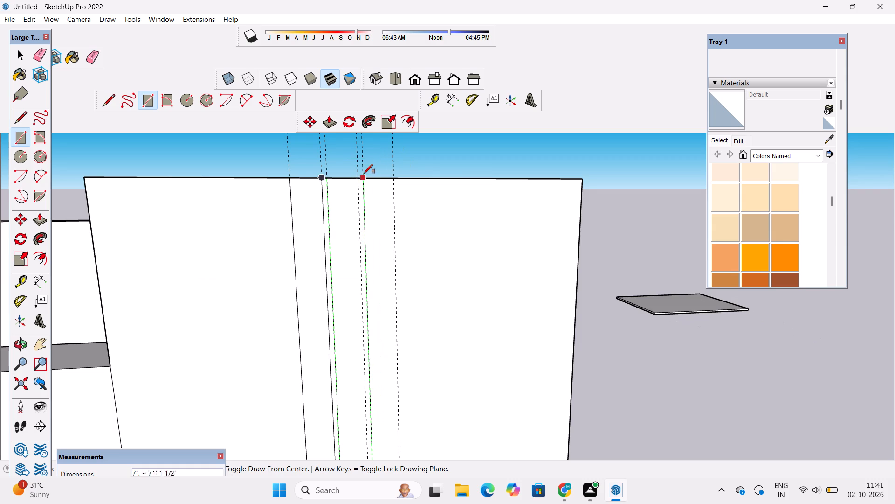
scroll(358, 180, up, 2)
click(358, 180)
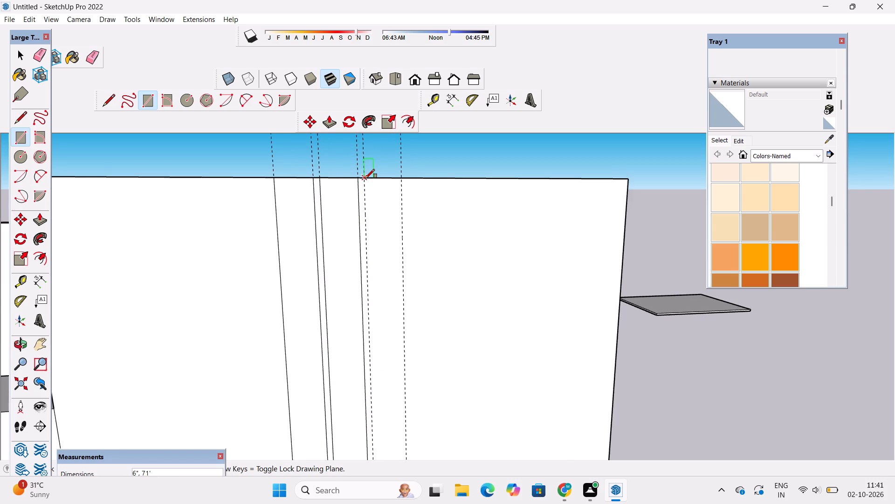
Draw the third 6" by 71' strip rectangle between the last two guides, from the pillar's top edge down to its base.
click(364, 178)
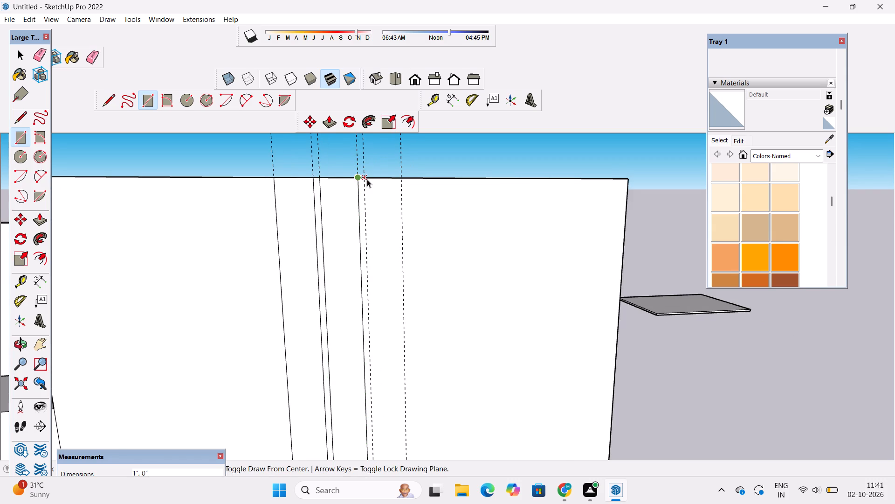
key(space)
key(r)
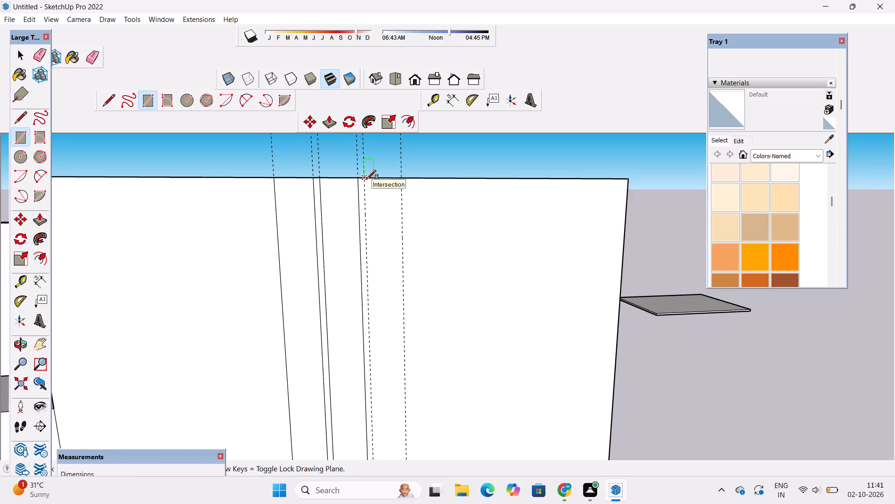
click(367, 179)
scroll(418, 275, down, 20)
scroll(418, 275, down, 6)
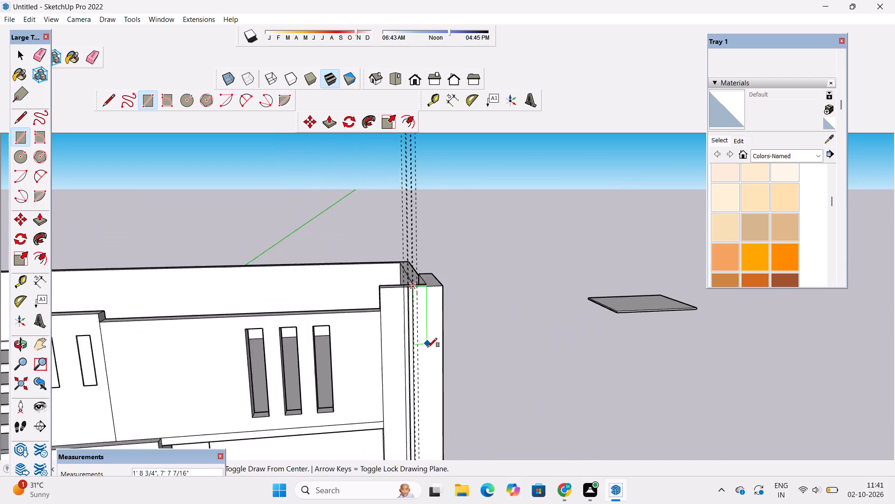
scroll(428, 347, down, 20)
scroll(433, 407, up, 6)
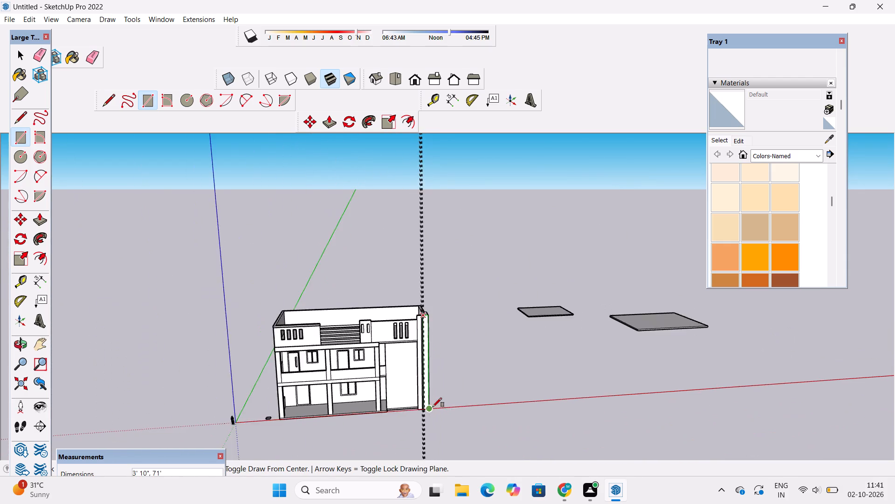
scroll(433, 407, up, 15)
scroll(407, 401, up, 15)
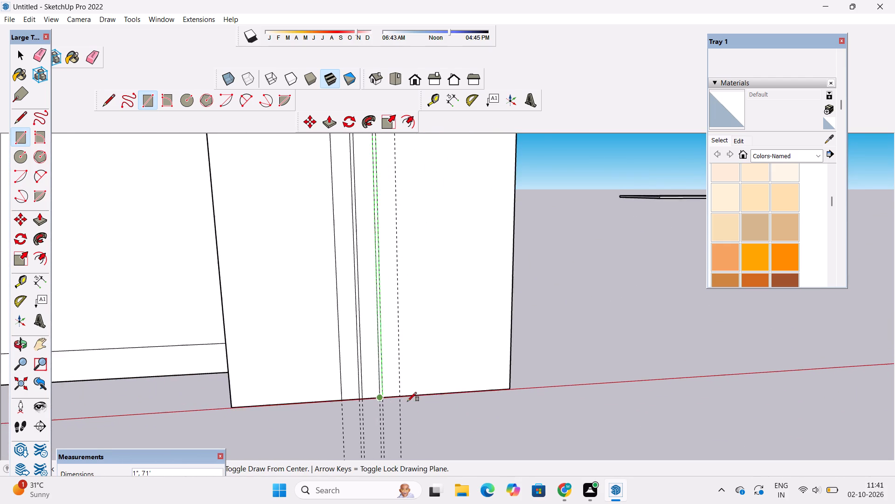
scroll(407, 401, up, 10)
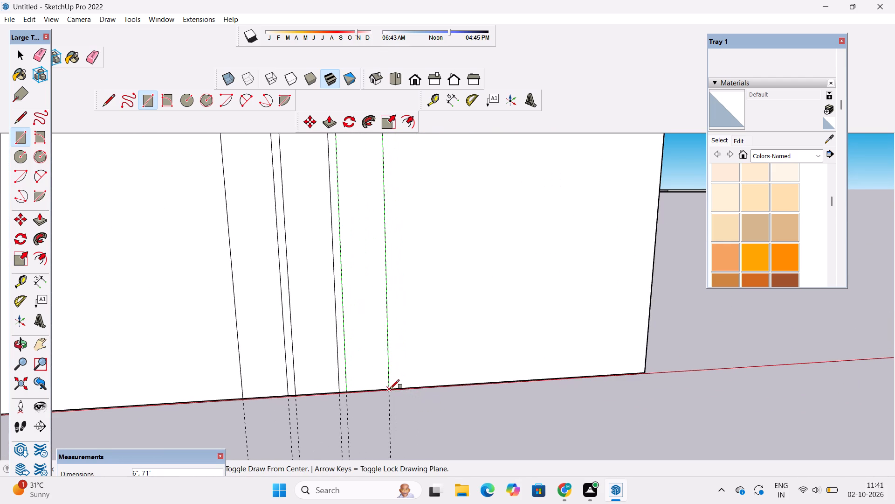
click(389, 389)
Erase all the vertical construction guides extending below the pillar's base.
key(e)
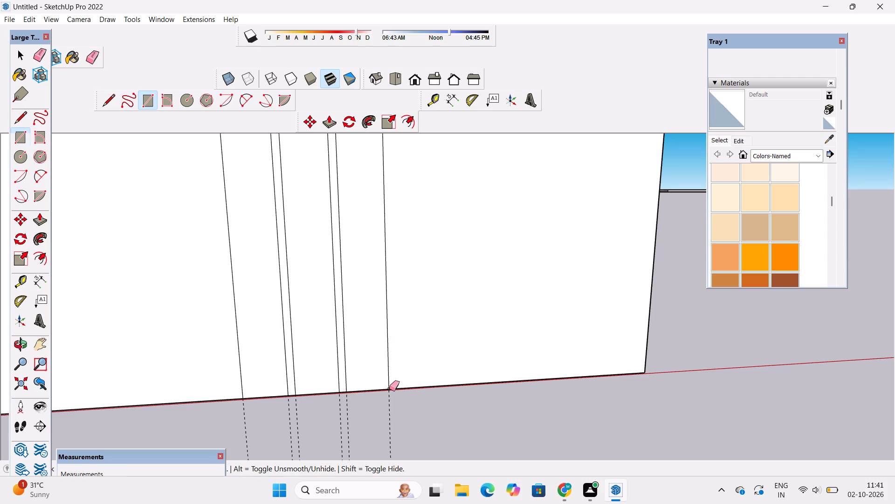
scroll(303, 249, down, 9)
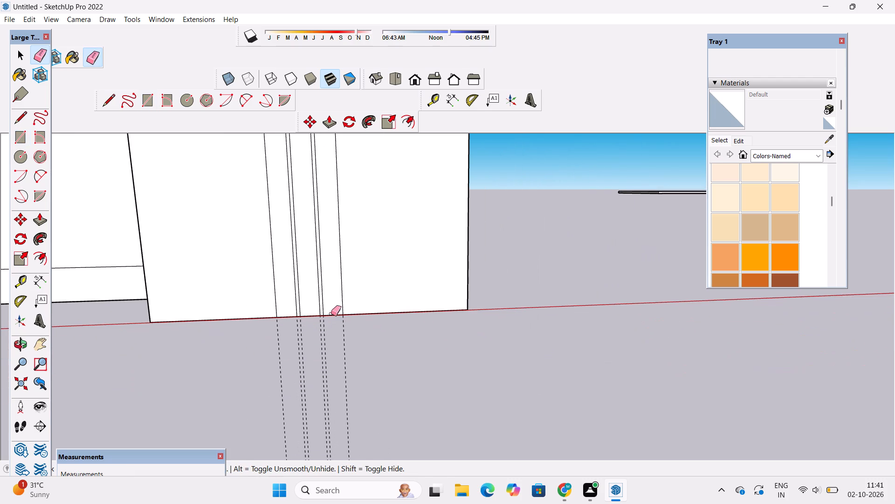
drag(374, 341, 233, 392)
scroll(348, 395, down, 7)
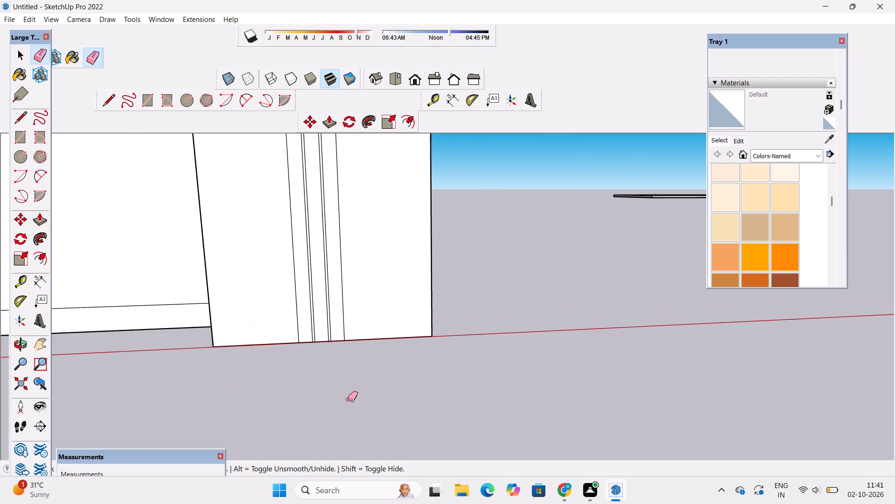
scroll(378, 344, down, 3)
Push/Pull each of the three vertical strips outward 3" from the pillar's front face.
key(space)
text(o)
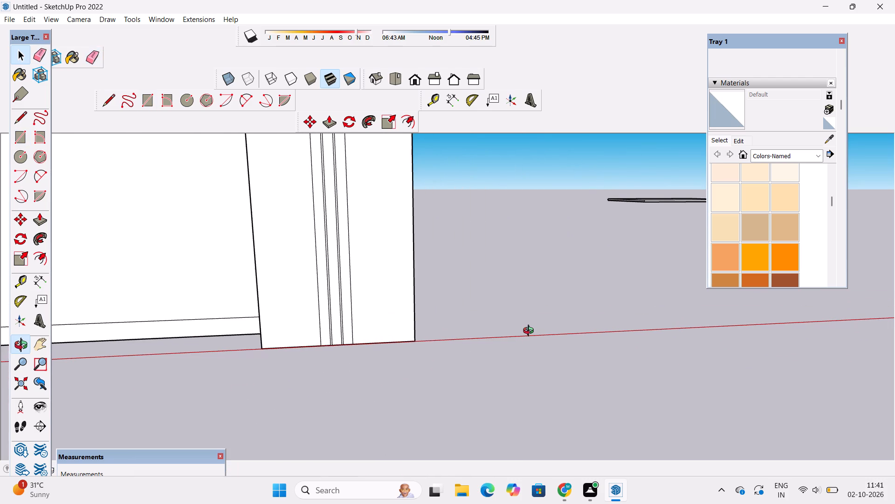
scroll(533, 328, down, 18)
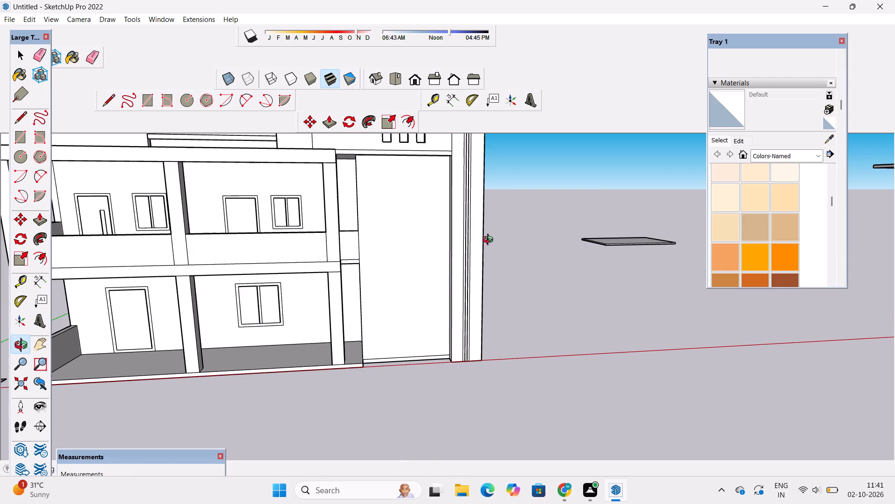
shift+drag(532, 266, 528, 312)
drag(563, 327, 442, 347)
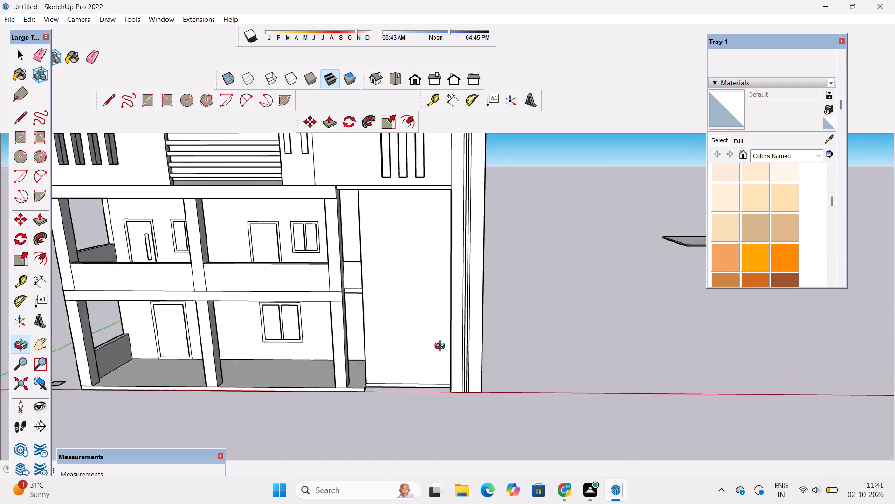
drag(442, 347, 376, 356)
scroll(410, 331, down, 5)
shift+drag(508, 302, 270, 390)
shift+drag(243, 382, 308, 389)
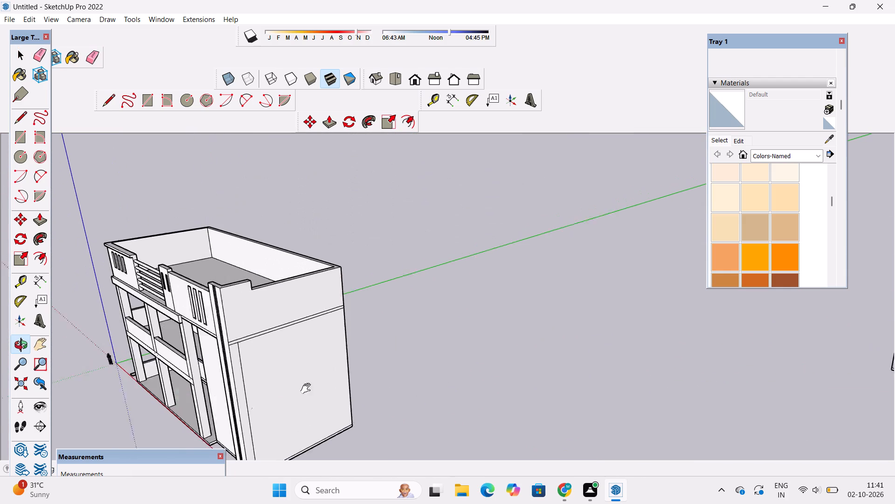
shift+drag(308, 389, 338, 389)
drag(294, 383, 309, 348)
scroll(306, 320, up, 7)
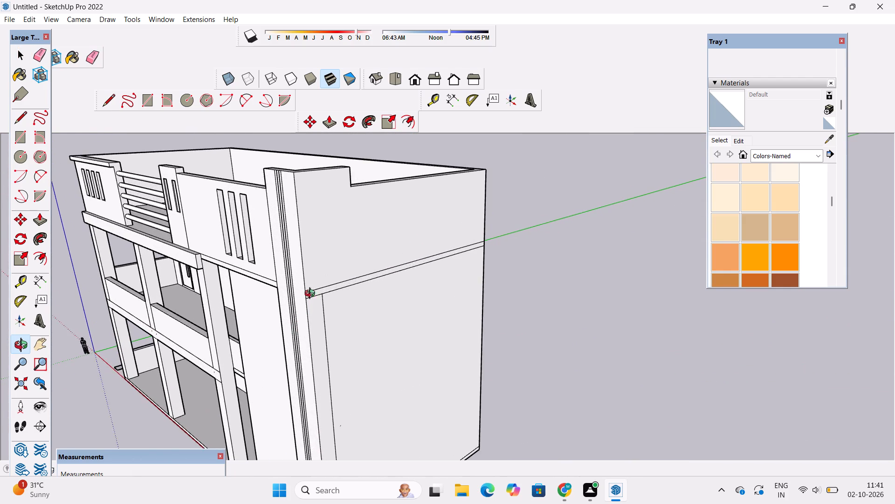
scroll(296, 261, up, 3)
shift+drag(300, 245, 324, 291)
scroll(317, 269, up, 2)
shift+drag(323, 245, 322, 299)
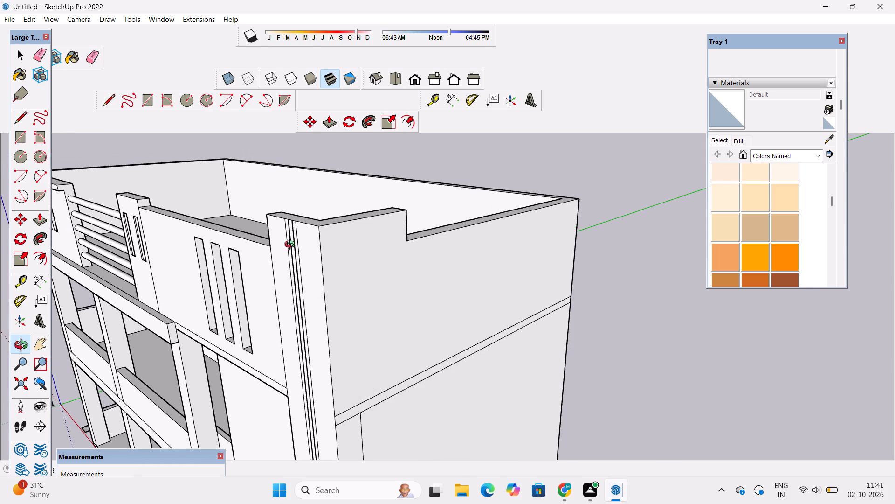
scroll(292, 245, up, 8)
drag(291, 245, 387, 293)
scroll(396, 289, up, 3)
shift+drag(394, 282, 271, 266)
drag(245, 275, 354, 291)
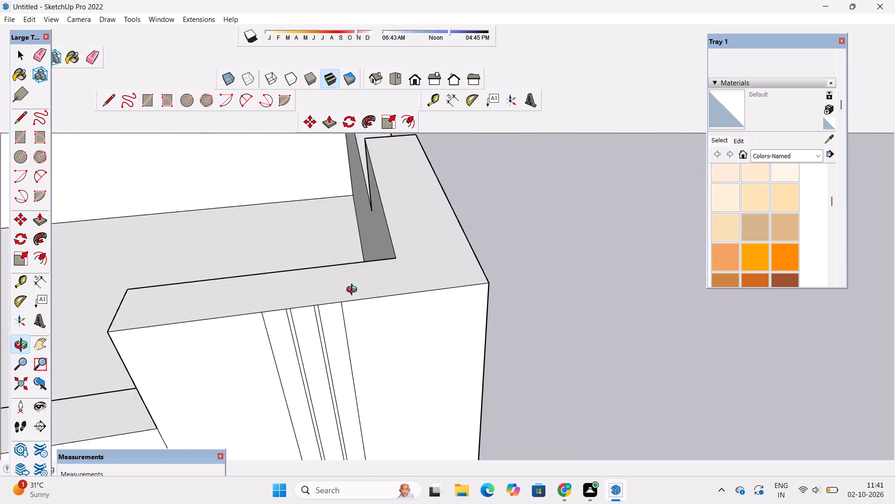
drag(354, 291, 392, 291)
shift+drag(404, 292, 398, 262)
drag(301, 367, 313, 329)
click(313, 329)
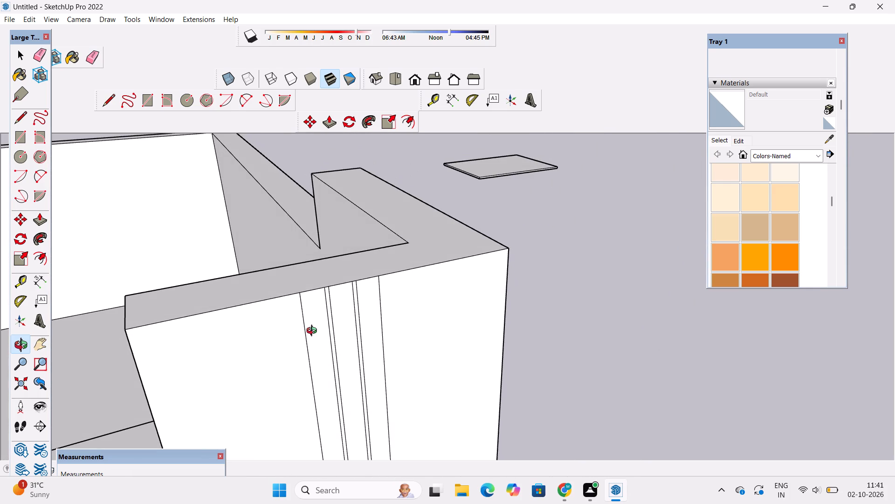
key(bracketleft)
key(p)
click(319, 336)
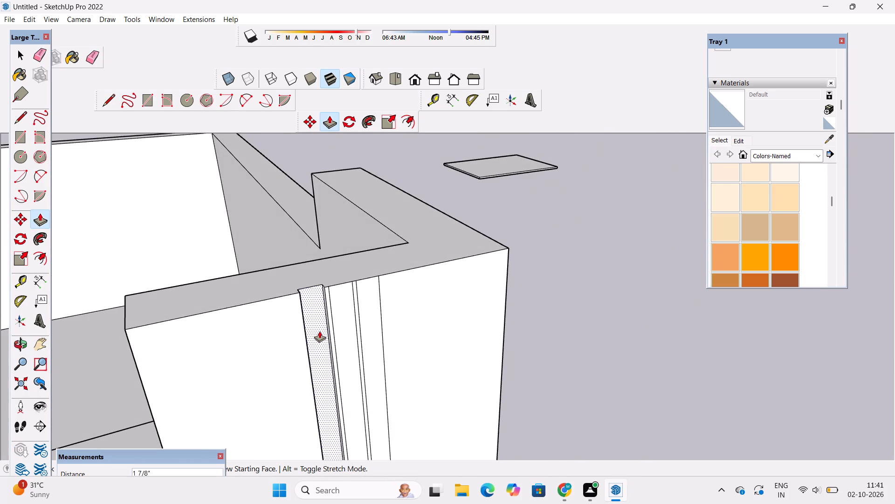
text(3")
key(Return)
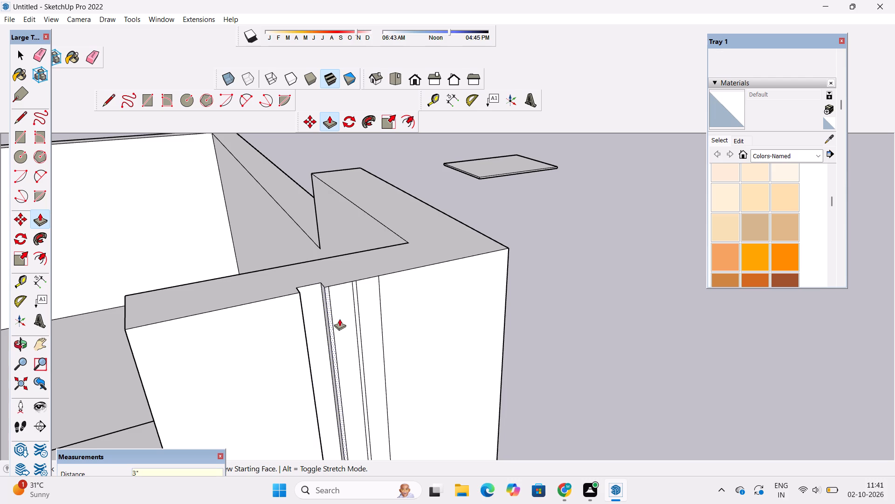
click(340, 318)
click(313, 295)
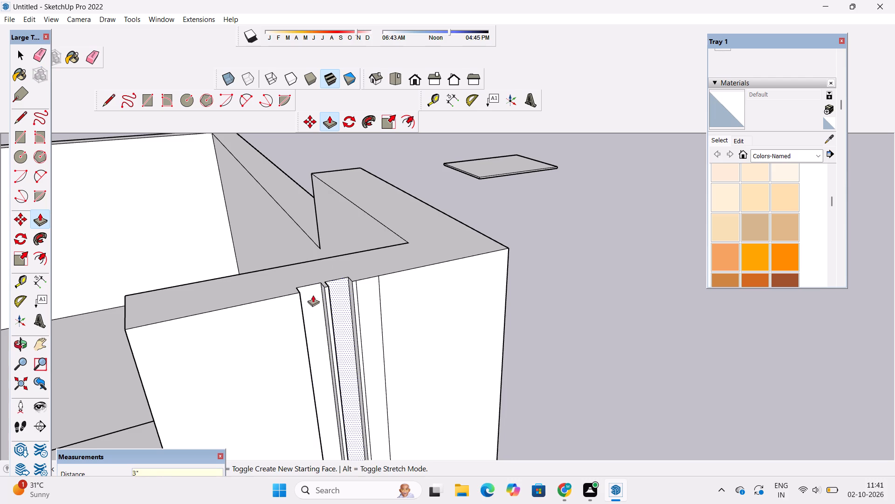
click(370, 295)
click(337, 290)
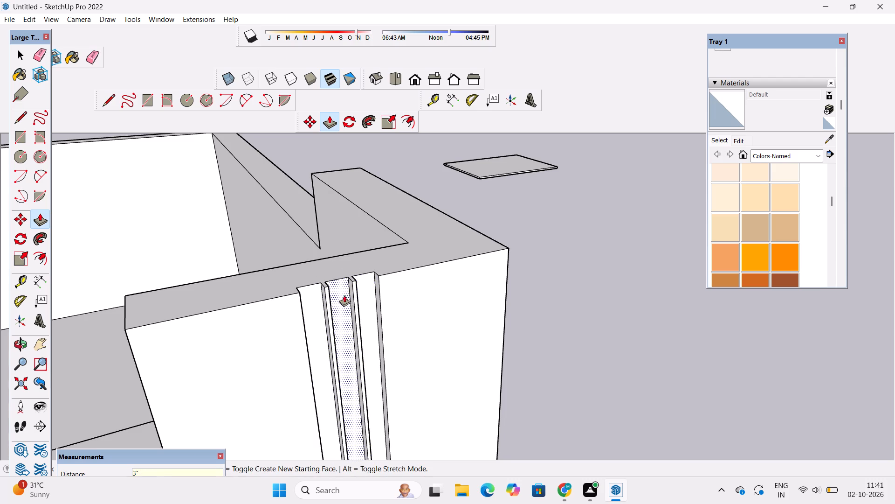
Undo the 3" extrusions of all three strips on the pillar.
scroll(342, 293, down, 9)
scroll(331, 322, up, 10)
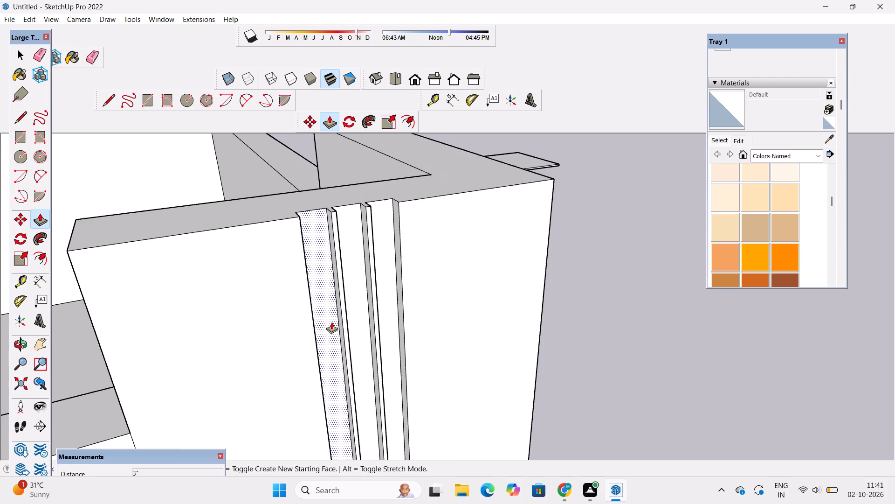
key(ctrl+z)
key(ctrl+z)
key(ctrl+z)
Push/Pull each of the three vertical strips outward 1" from the pillar's front face.
click(334, 302)
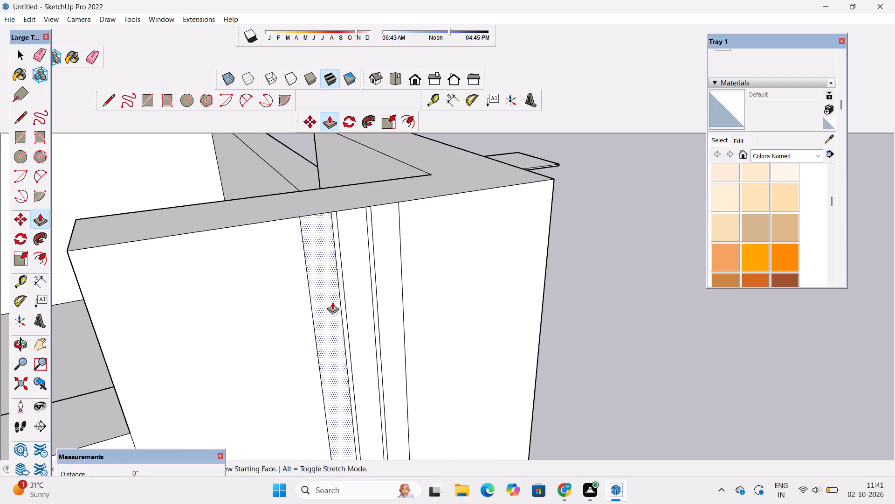
text(1")
key(Return)
click(352, 269)
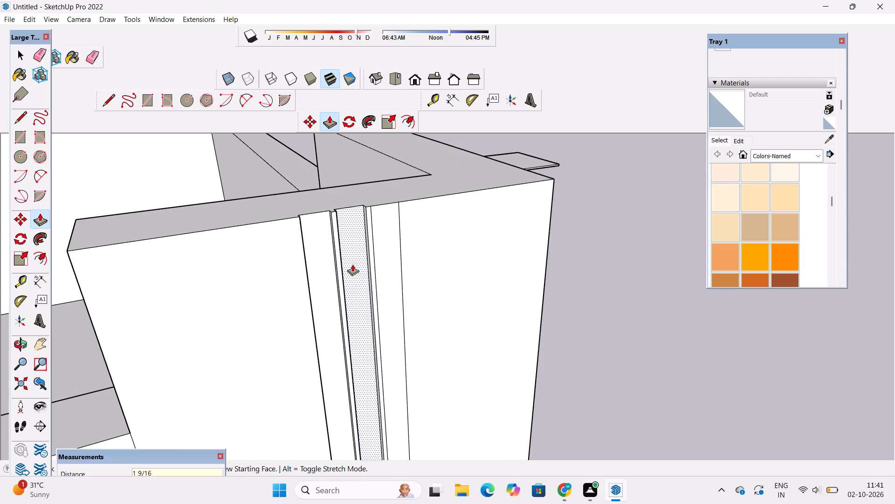
text(1")
key(Return)
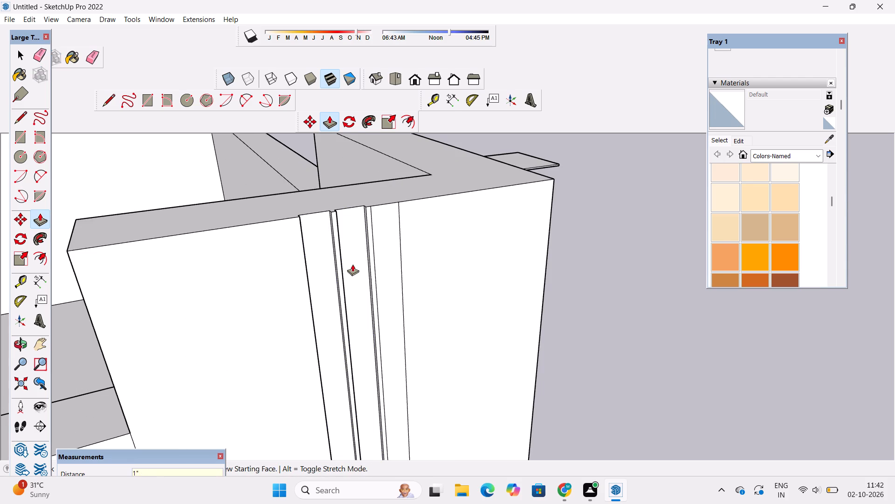
click(380, 250)
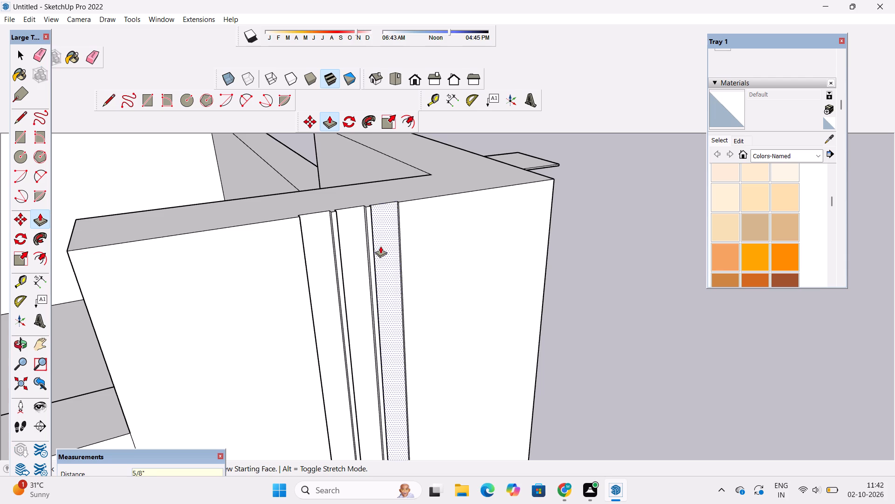
text(1")
key(Return)
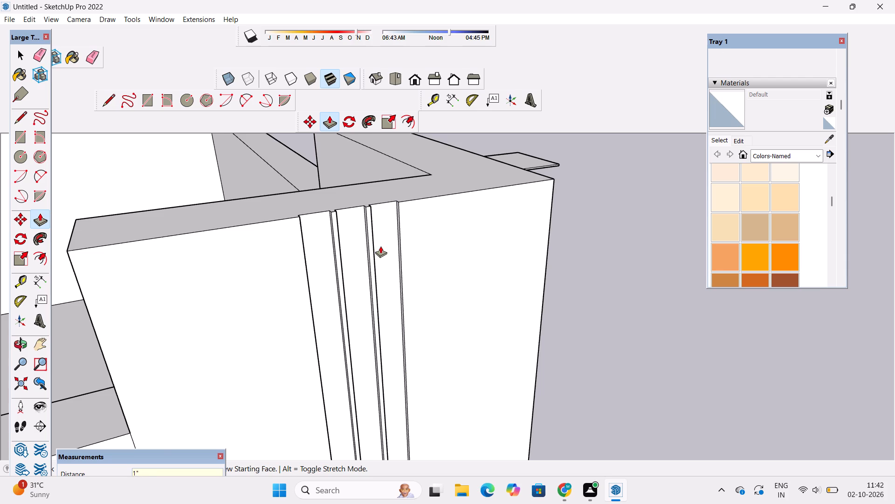
Erase the leftover long edge under the upper balcony's roof slab, behind the front beam in the bay below the horizontal parapet bars.
key(o)
scroll(367, 252, down, 17)
drag(430, 299, 384, 291)
shift+drag(378, 290, 395, 280)
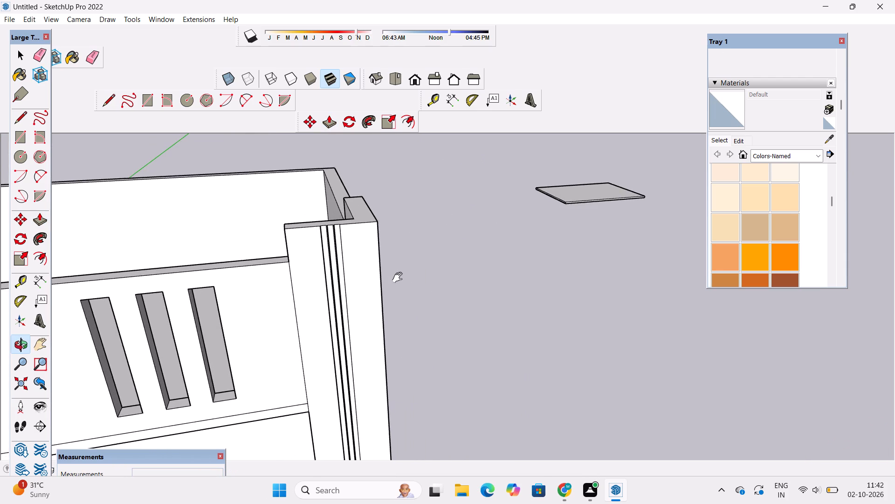
scroll(399, 278, down, 6)
shift+drag(334, 306, 392, 294)
scroll(379, 310, down, 3)
drag(355, 299, 354, 293)
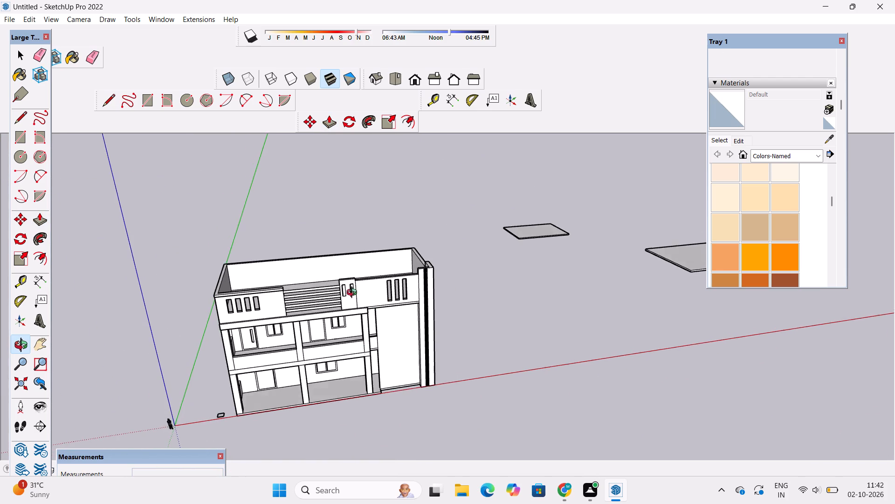
drag(352, 314, 347, 264)
scroll(278, 295, up, 4)
drag(347, 326, 304, 278)
scroll(294, 314, up, 4)
drag(370, 337, 332, 279)
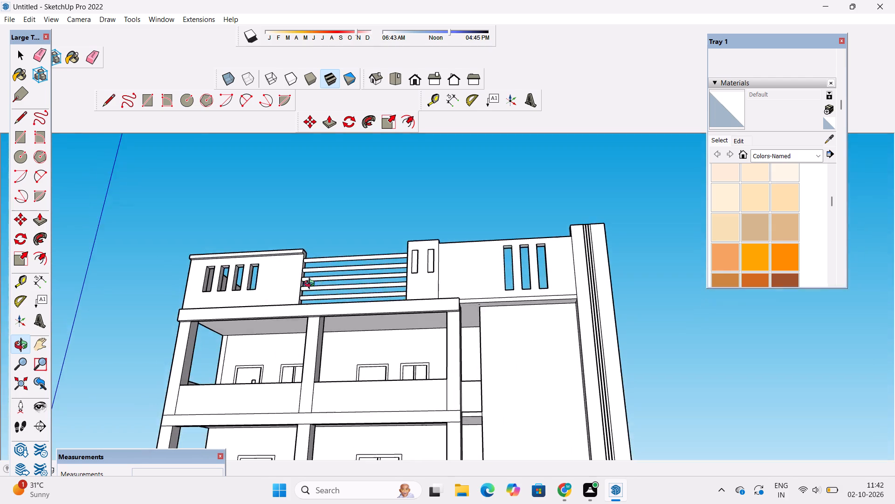
scroll(284, 339, up, 5)
drag(274, 354, 322, 374)
drag(324, 376, 379, 309)
drag(471, 335, 418, 295)
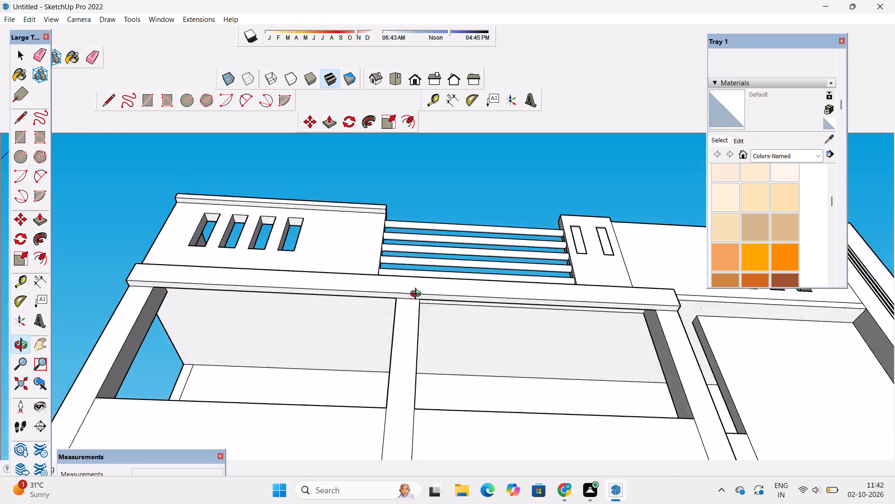
drag(418, 295, 416, 294)
scroll(326, 338, down, 4)
shift+drag(323, 351, 386, 377)
scroll(357, 372, up, 4)
scroll(402, 362, up, 2)
shift+drag(550, 346, 324, 370)
drag(476, 371, 463, 304)
scroll(463, 303, up, 3)
click(463, 303)
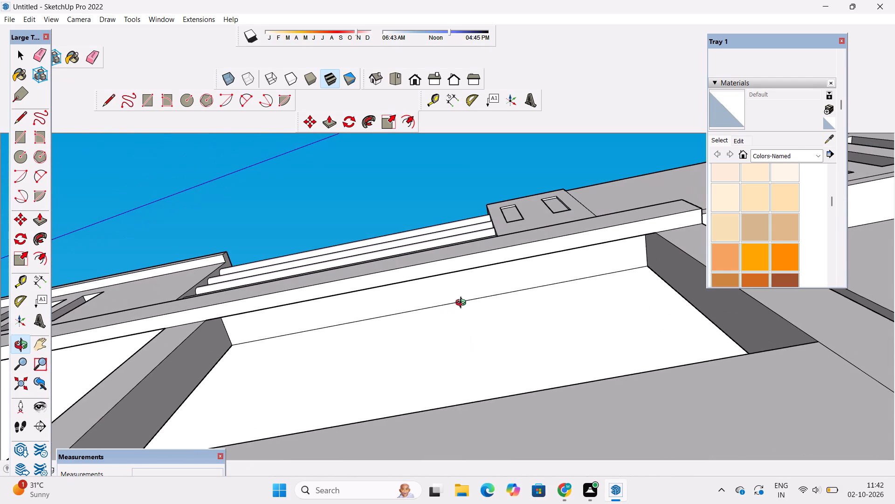
key(e)
click(468, 299)
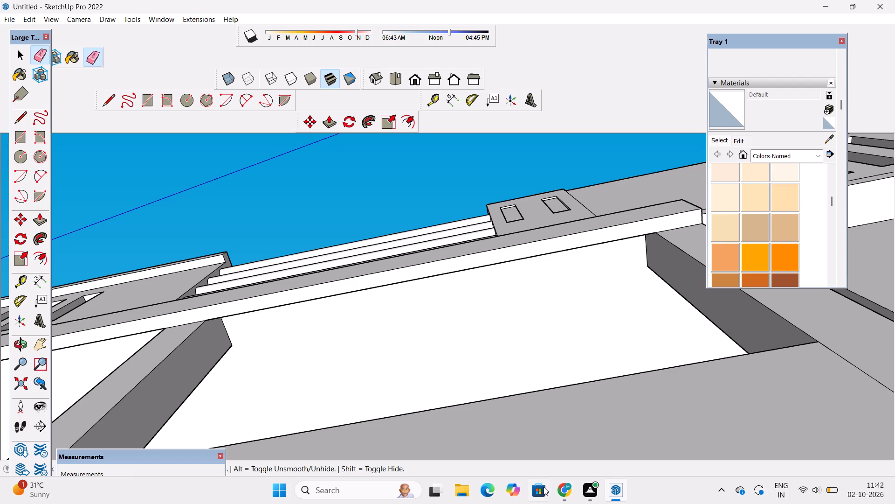
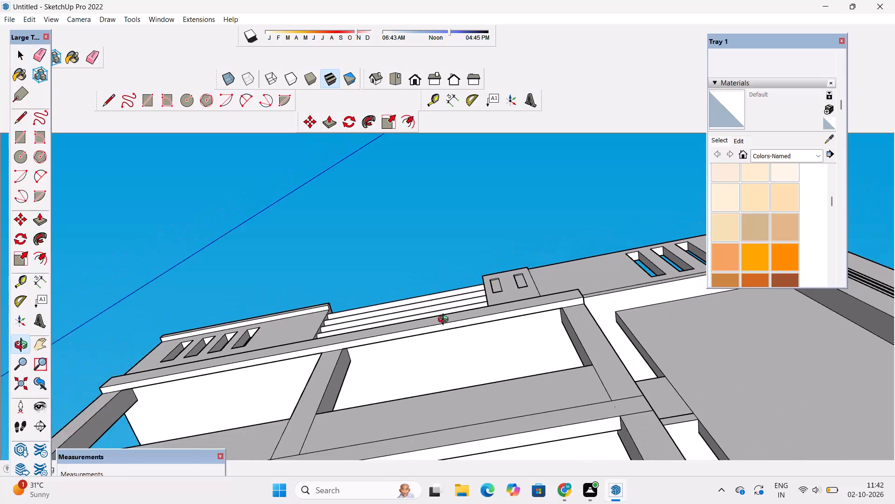
Draw a circle of 1' radius on the upper balcony's ceiling, near the outer end of the bay below the four-slot parapet.
drag(444, 317, 458, 391)
shift+drag(414, 374, 436, 335)
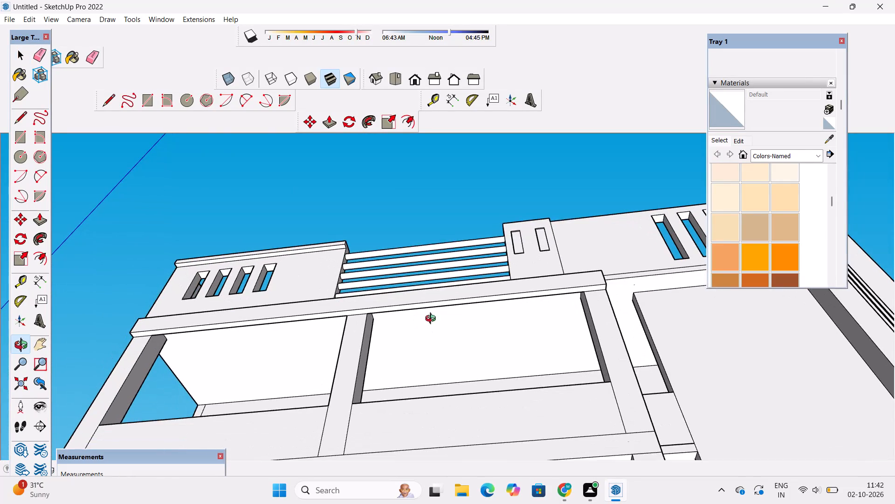
drag(420, 314, 434, 410)
scroll(405, 380, down, 5)
shift+drag(389, 395, 450, 387)
scroll(447, 383, up, 2)
drag(447, 390, 454, 402)
drag(454, 402, 454, 377)
drag(439, 391, 439, 343)
shift+drag(439, 337, 420, 423)
shift+scroll(409, 419, up, 3)
drag(409, 422, 409, 366)
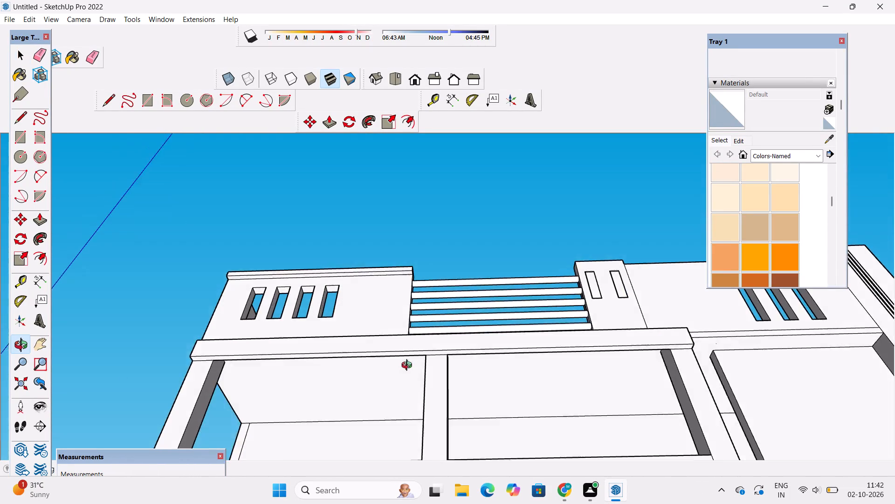
drag(409, 366, 409, 361)
scroll(375, 391, up, 3)
shift+drag(372, 395, 390, 358)
drag(395, 366, 399, 354)
shift+drag(399, 354, 405, 365)
key(c)
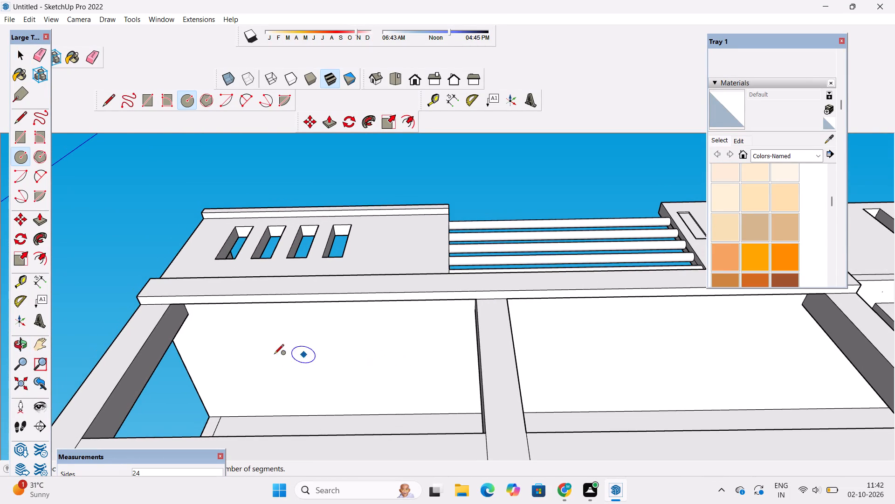
scroll(259, 351, up, 2)
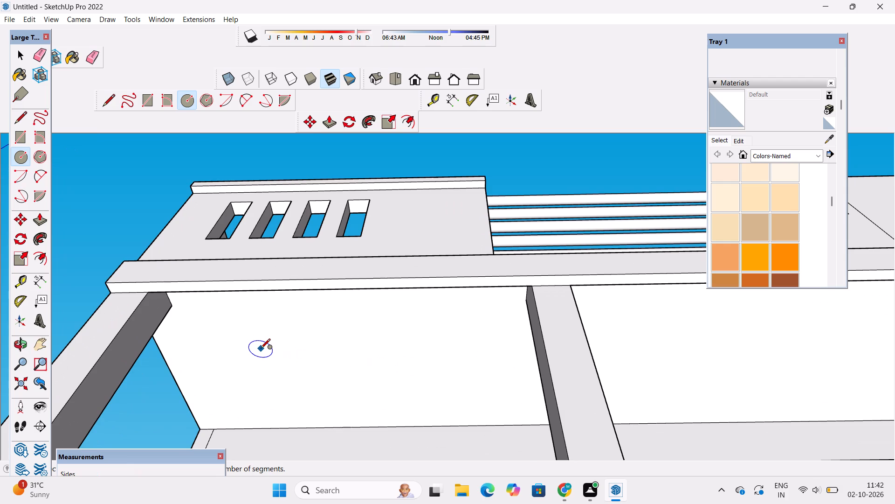
scroll(261, 349, down, 1)
scroll(241, 352, up, 2)
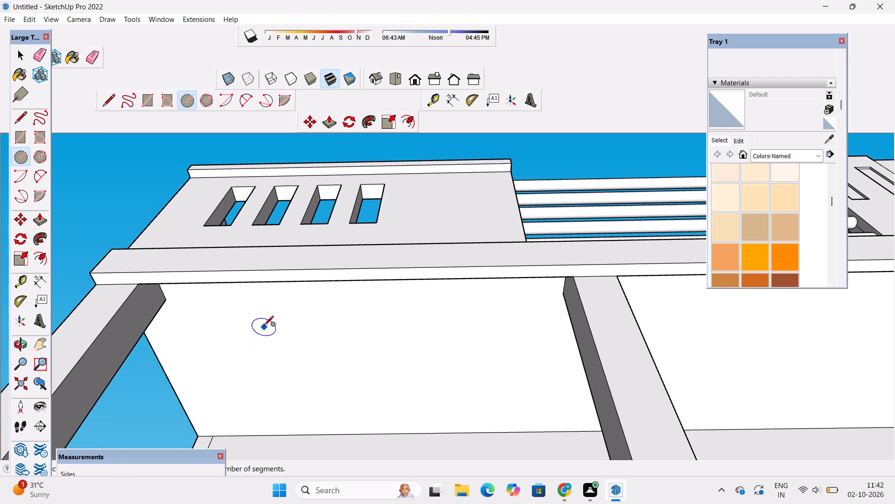
click(264, 326)
text(1')
key(Return)
key(space)
Copy the ceiling circle with its face along the balcony's length to the other end of the same bay, near the middle beam.
scroll(238, 318, down, 4)
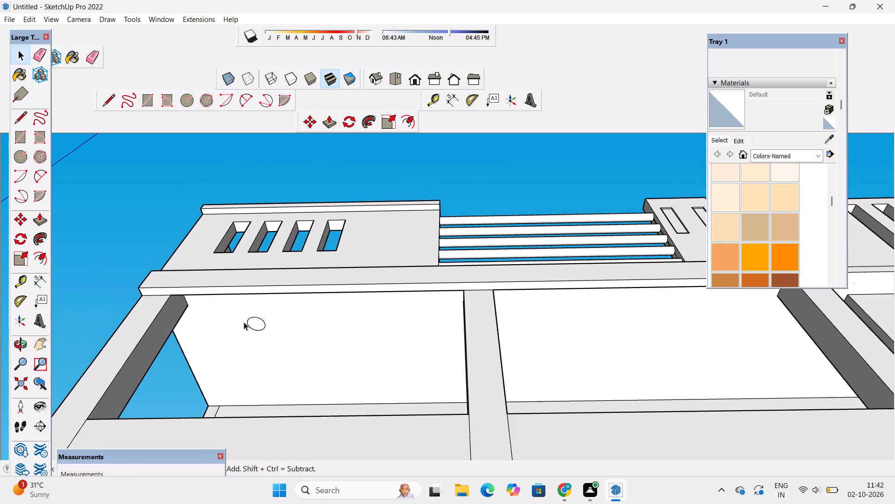
scroll(250, 325, up, 4)
double_click(255, 325)
key(m)
scroll(207, 316, down, 5)
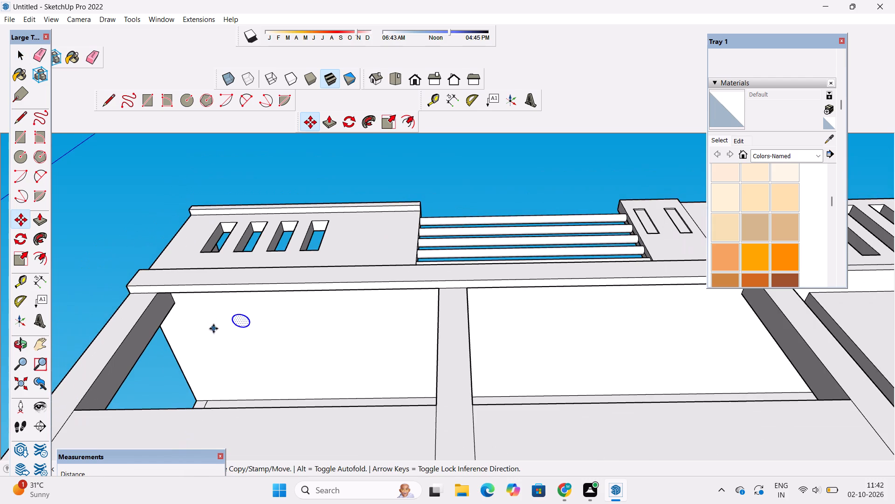
scroll(233, 329, up, 6)
click(262, 316)
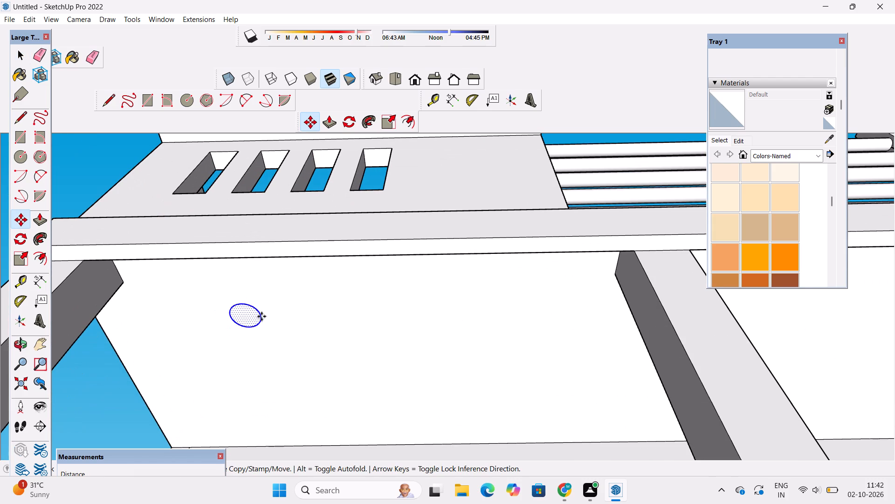
scroll(302, 314, down, 7)
scroll(342, 314, up, 3)
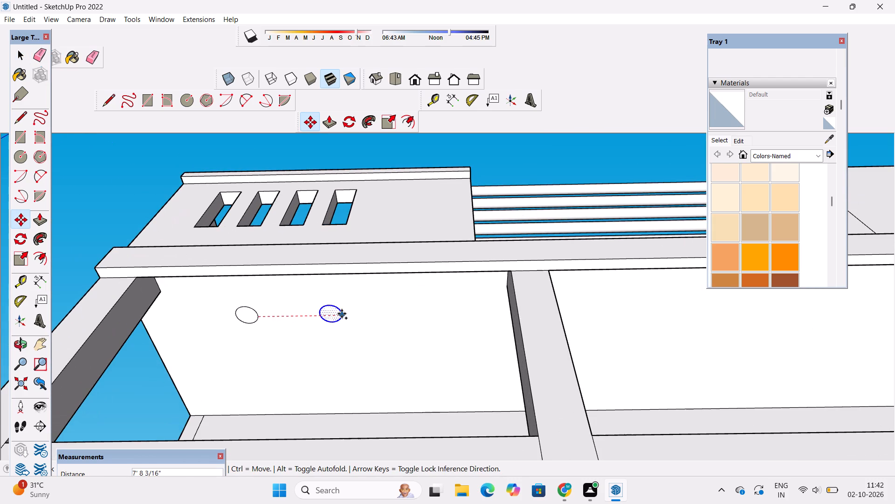
scroll(342, 314, up, 5)
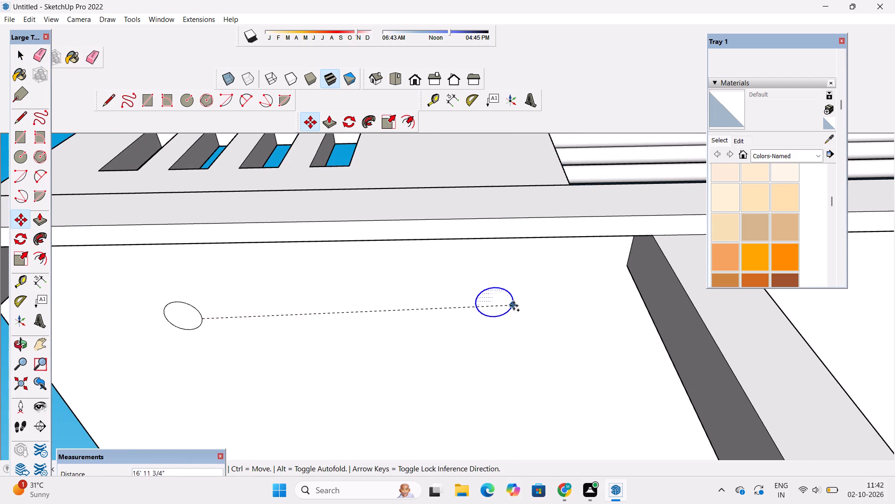
click(533, 311)
Copy the second circle about 16' 11" along the ceiling into the adjoining bay, past the middle beam.
scroll(344, 330, down, 8)
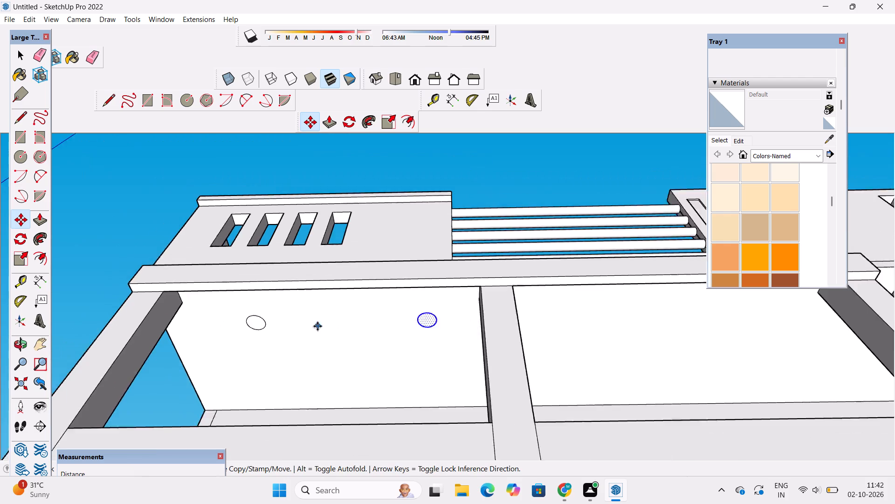
click(425, 321)
scroll(408, 321, down, 2)
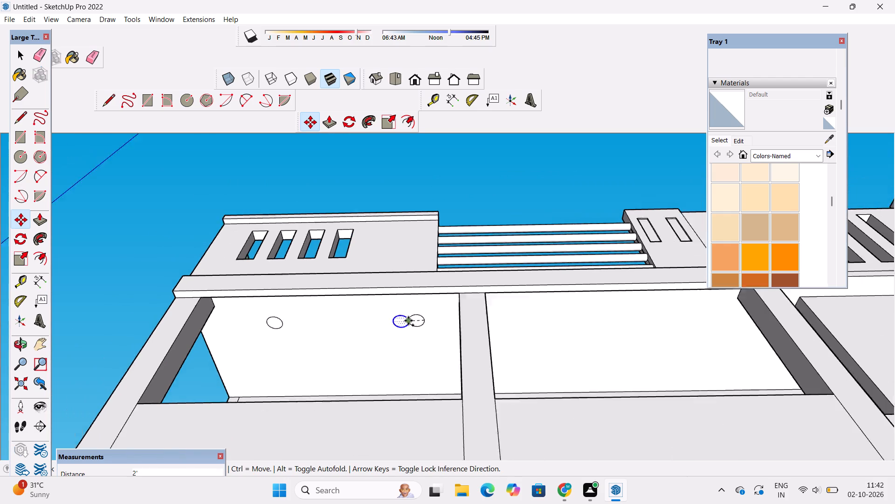
scroll(408, 321, down, 7)
scroll(488, 322, up, 9)
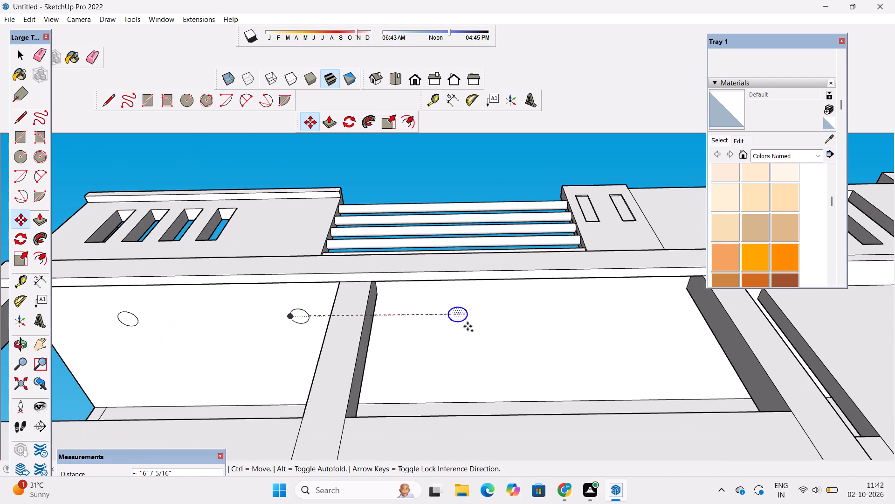
scroll(462, 327, up, 4)
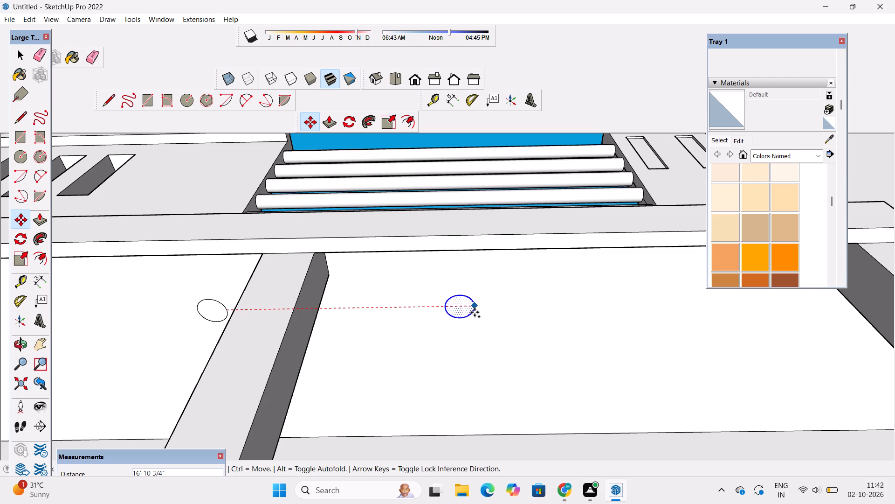
click(475, 312)
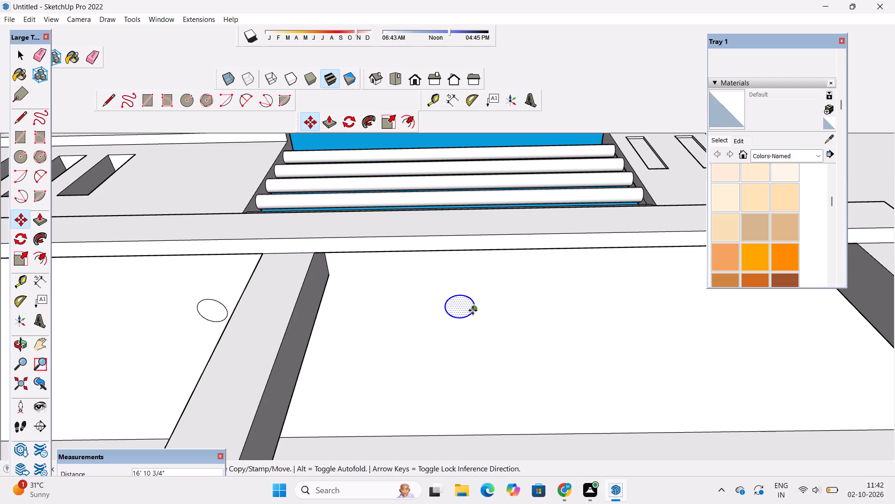
Copy the third circle along the ceiling to the far end of the second bay.
click(473, 309)
scroll(473, 309, down, 5)
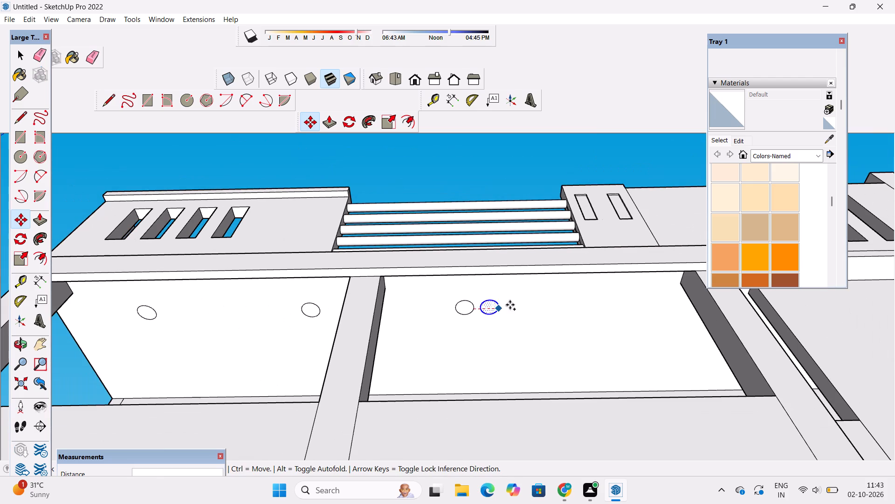
click(626, 298)
Examine the circles on the upper balcony's ceiling and the whole facade from several angles and distances.
scroll(521, 324, down, 2)
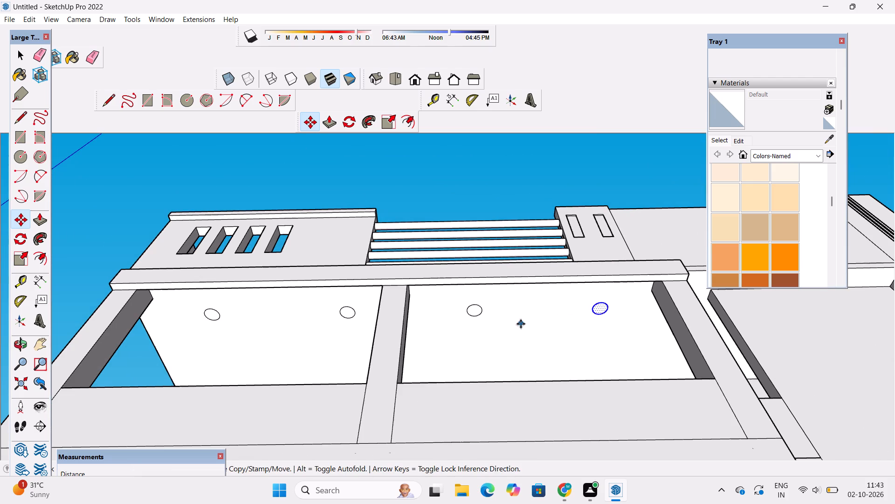
scroll(450, 319, down, 4)
scroll(493, 310, down, 3)
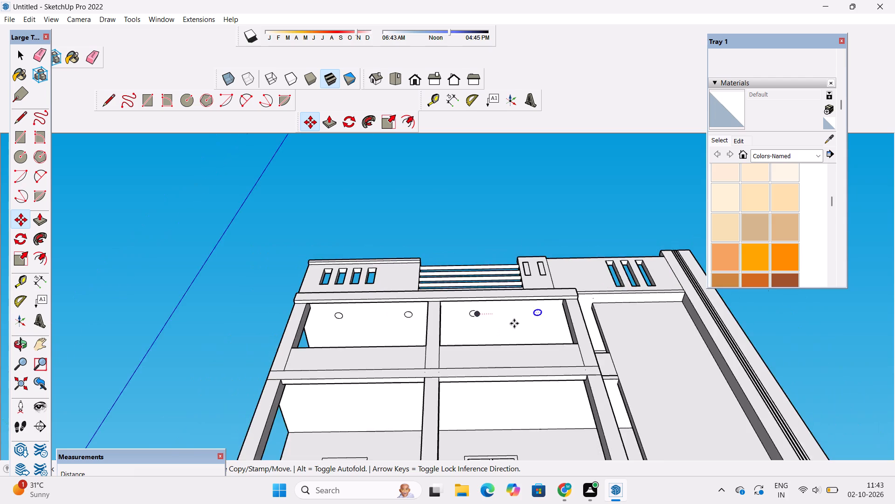
scroll(516, 323, up, 7)
scroll(567, 309, up, 11)
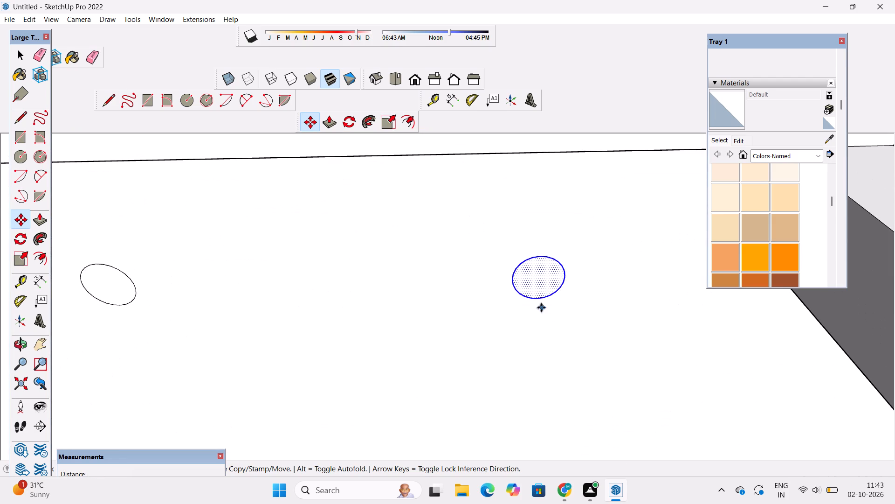
scroll(429, 349, down, 15)
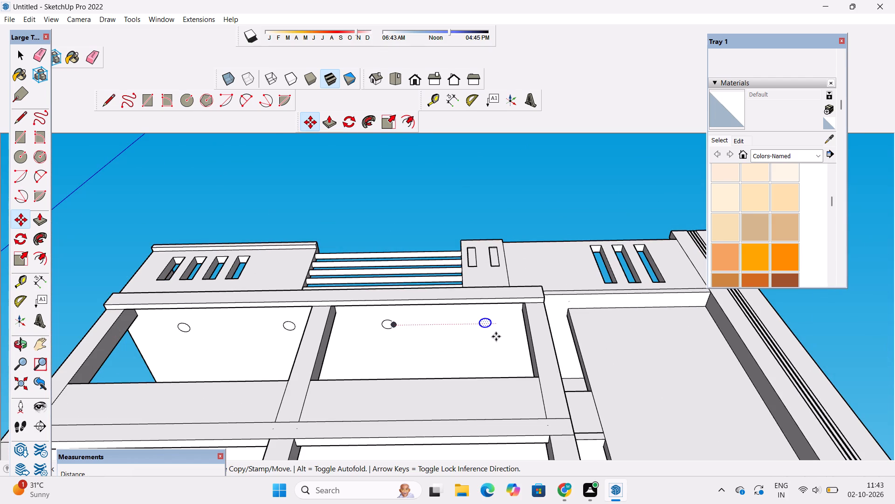
key(p)
scroll(495, 340, down, 2)
key(o)
scroll(494, 341, down, 4)
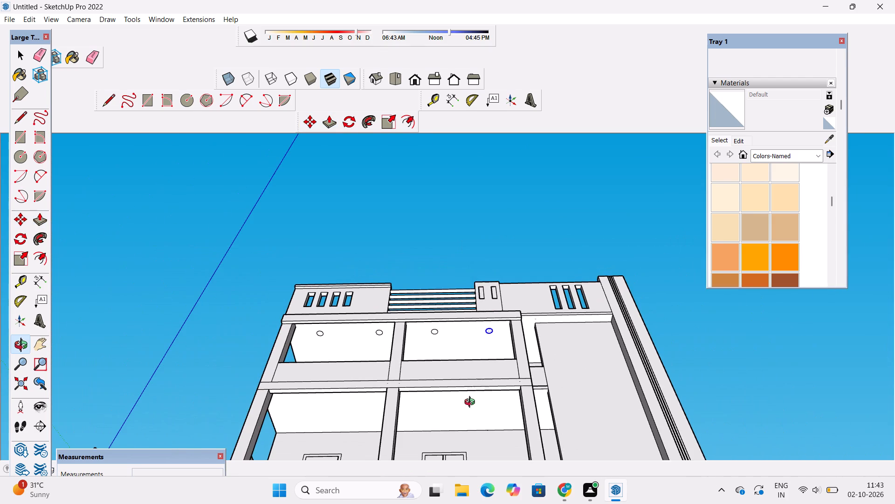
shift+drag(472, 413, 481, 352)
drag(408, 371, 404, 342)
scroll(284, 348, up, 7)
drag(287, 354, 294, 364)
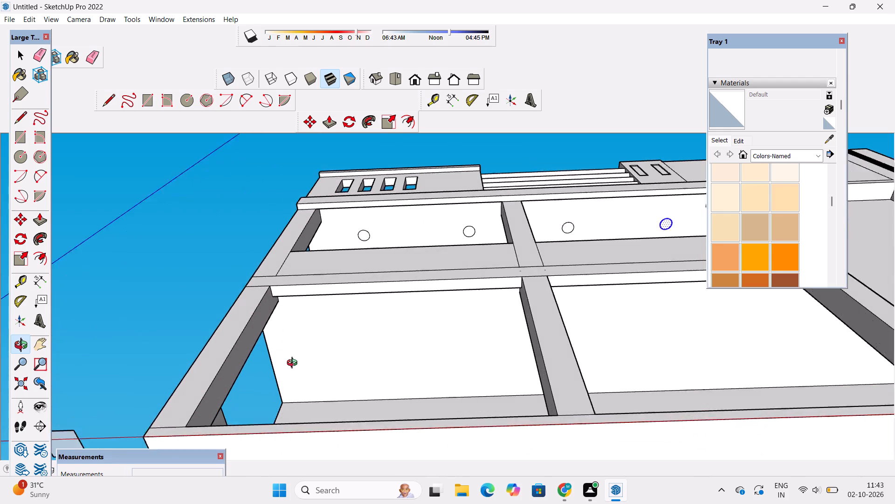
drag(294, 364, 309, 383)
shift+drag(356, 383, 352, 377)
scroll(345, 368, down, 4)
drag(287, 385, 316, 424)
scroll(354, 378, down, 4)
shift+drag(465, 343, 402, 339)
drag(458, 313, 413, 287)
scroll(258, 350, up, 7)
drag(249, 379, 289, 385)
scroll(310, 371, down, 4)
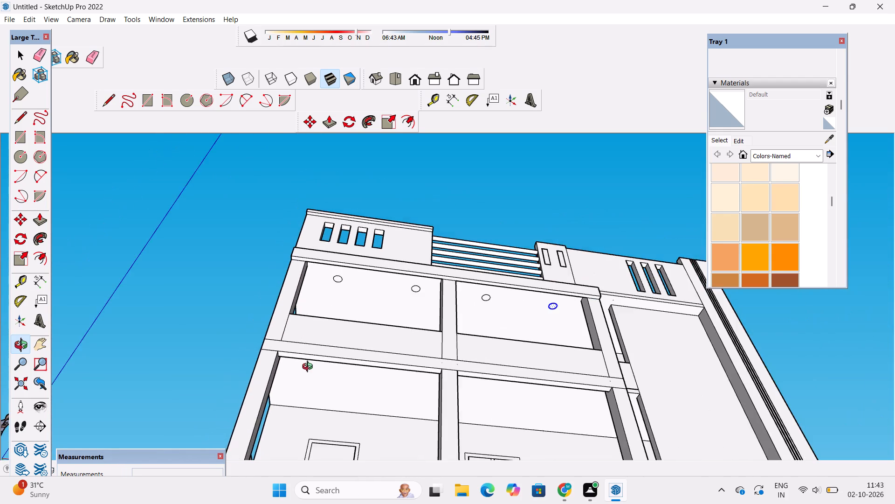
drag(317, 316, 321, 449)
scroll(319, 373, down, 6)
drag(304, 357, 375, 425)
drag(379, 415, 348, 365)
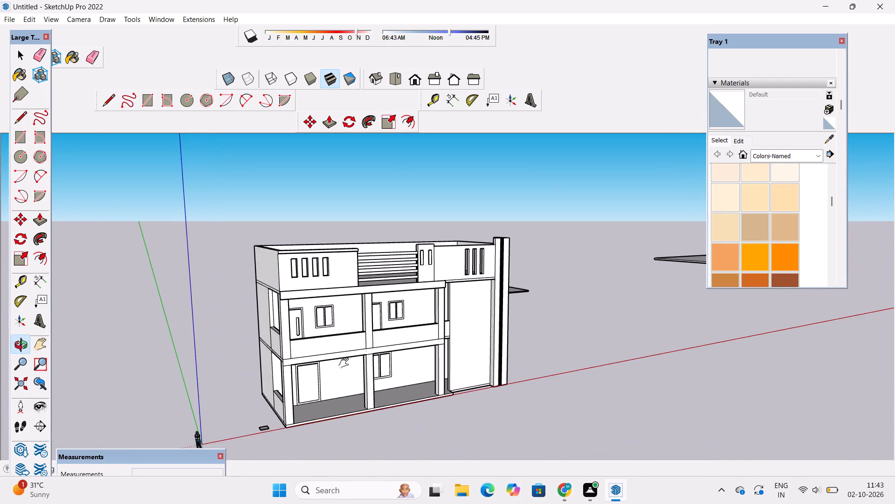
scroll(346, 347, up, 3)
drag(386, 302, 295, 315)
scroll(297, 347, up, 3)
shift+drag(305, 347, 334, 410)
drag(342, 414, 292, 323)
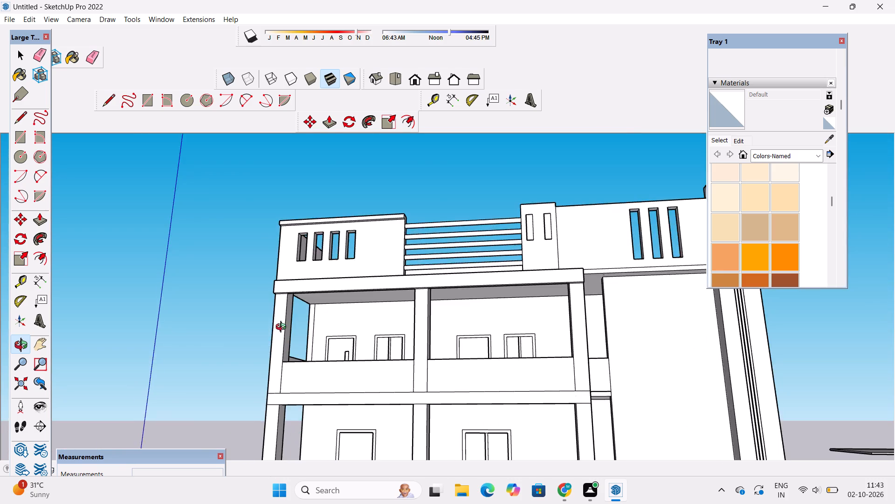
scroll(283, 328, down, 7)
drag(434, 402, 425, 335)
scroll(384, 348, up, 9)
shift+drag(382, 382, 417, 344)
scroll(410, 359, down, 4)
drag(392, 381, 413, 337)
scroll(313, 343, up, 2)
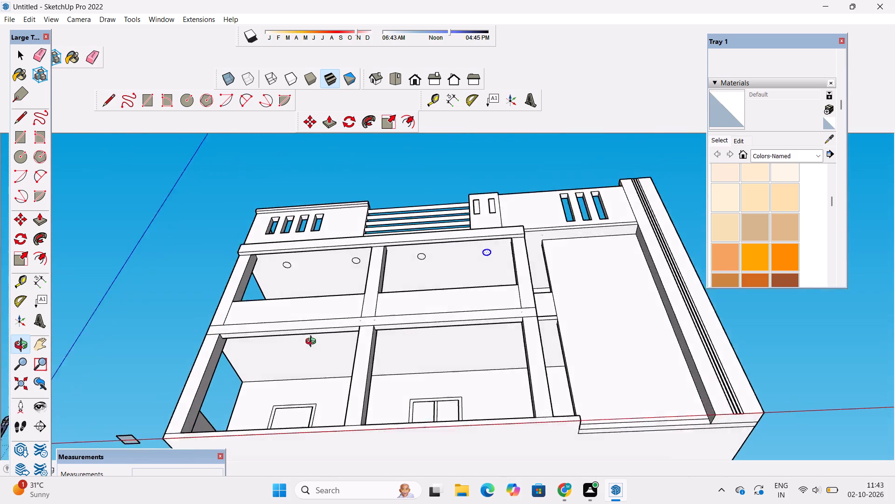
scroll(313, 343, up, 2)
drag(231, 389, 263, 433)
scroll(267, 407, down, 5)
shift+drag(380, 386, 346, 333)
drag(210, 400, 245, 435)
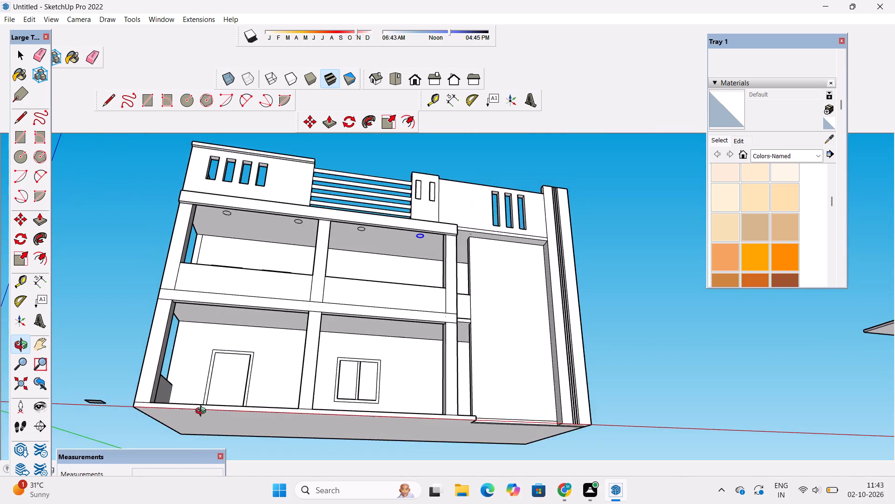
scroll(200, 407, down, 4)
drag(156, 384, 201, 416)
scroll(162, 395, down, 5)
shift+drag(151, 393, 204, 408)
drag(306, 361, 197, 341)
drag(464, 343, 420, 318)
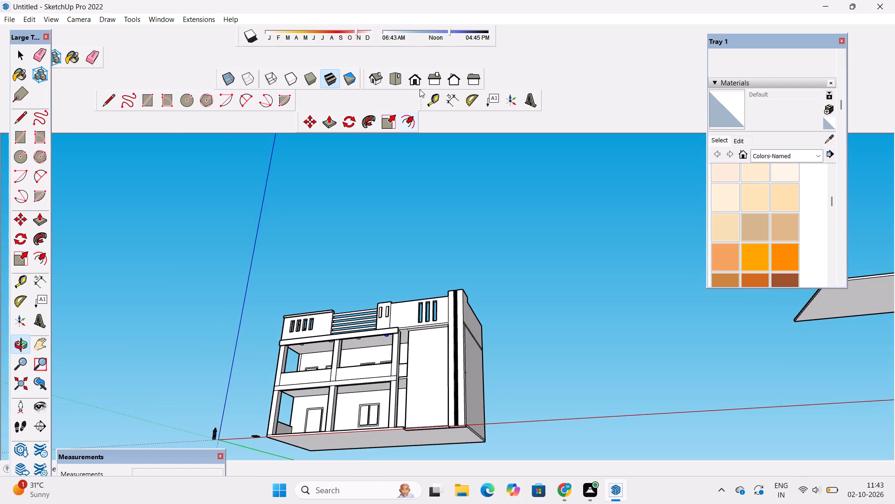
click(420, 87)
shift+drag(303, 336, 487, 396)
drag(487, 403, 485, 349)
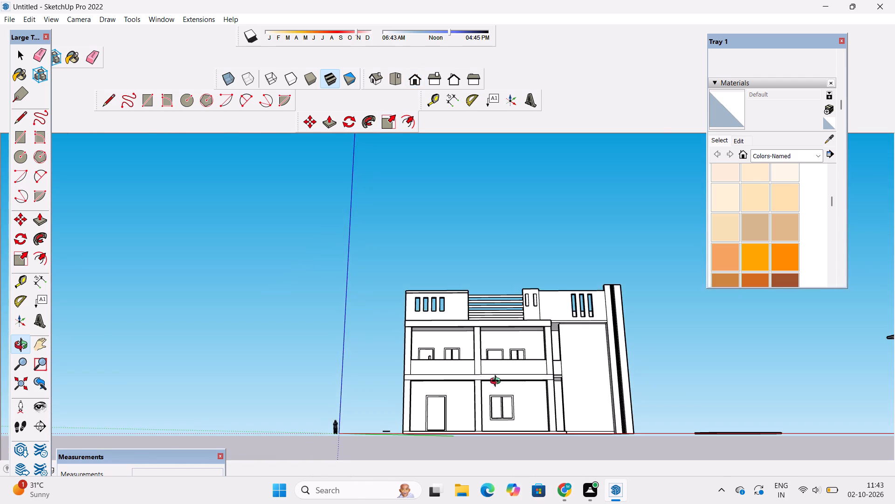
Draw a circle of 1' radius on the ground-floor porch ceiling, near the outer end of the bay with the door.
shift+drag(504, 380, 413, 347)
scroll(415, 366, up, 4)
drag(420, 379, 408, 339)
scroll(375, 352, up, 5)
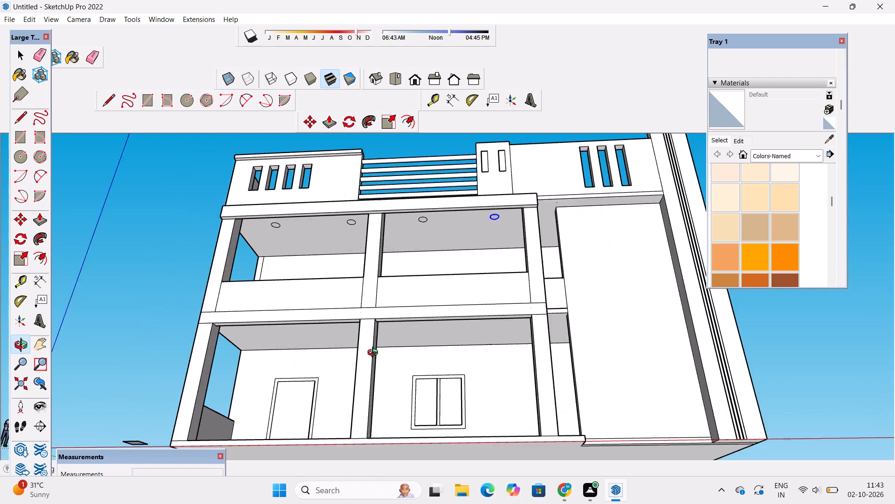
scroll(375, 354, up, 4)
drag(386, 372, 392, 334)
shift+drag(392, 330, 403, 364)
shift+drag(403, 365, 403, 340)
shift+drag(331, 349, 353, 407)
drag(353, 407, 353, 364)
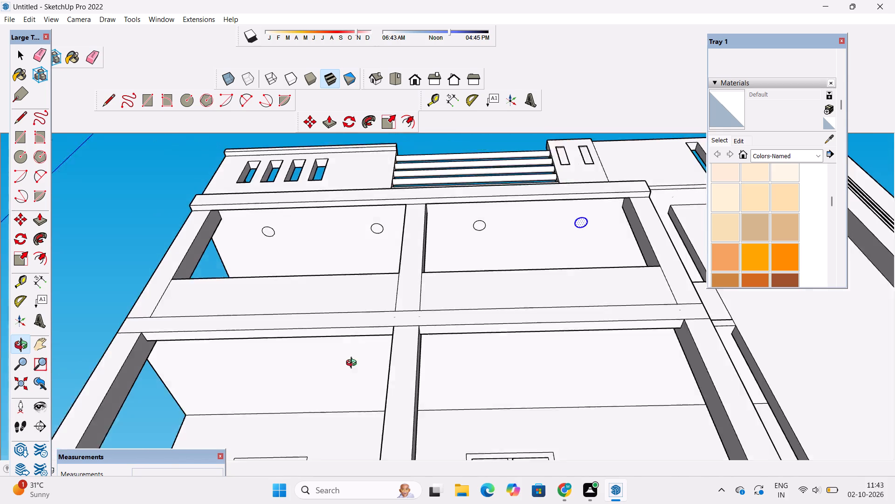
drag(353, 364, 353, 351)
scroll(351, 352, up, 1)
shift+drag(351, 352, 344, 355)
key(space)
key(space)
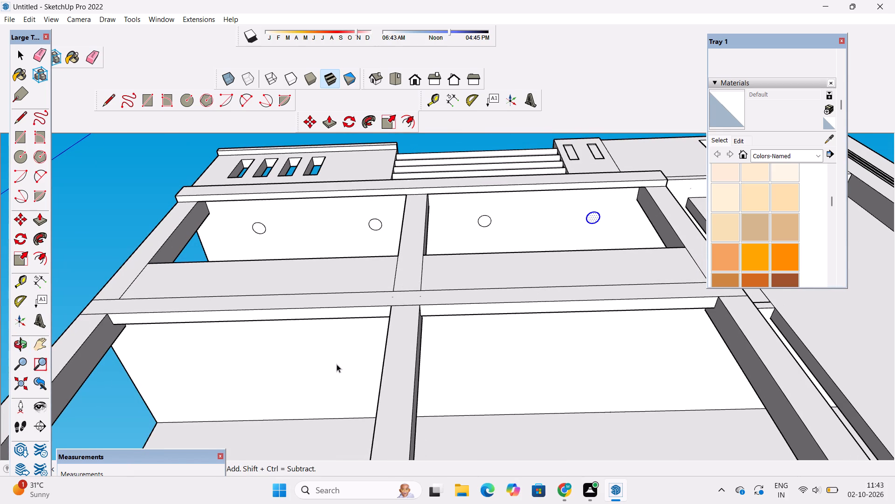
key(c)
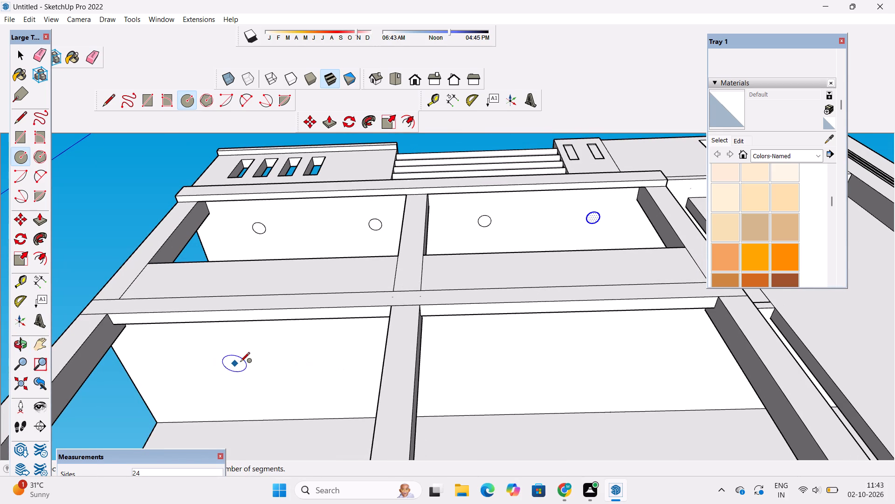
scroll(275, 357, down, 2)
scroll(231, 356, up, 7)
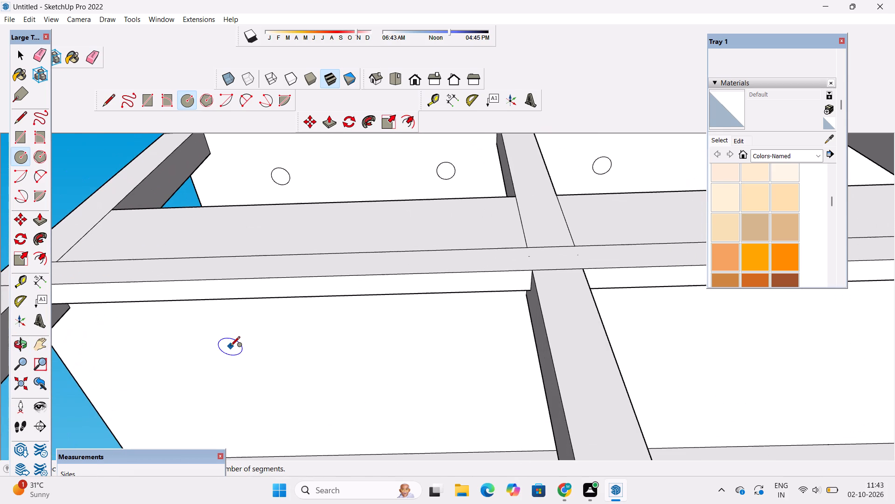
click(231, 343)
click(243, 335)
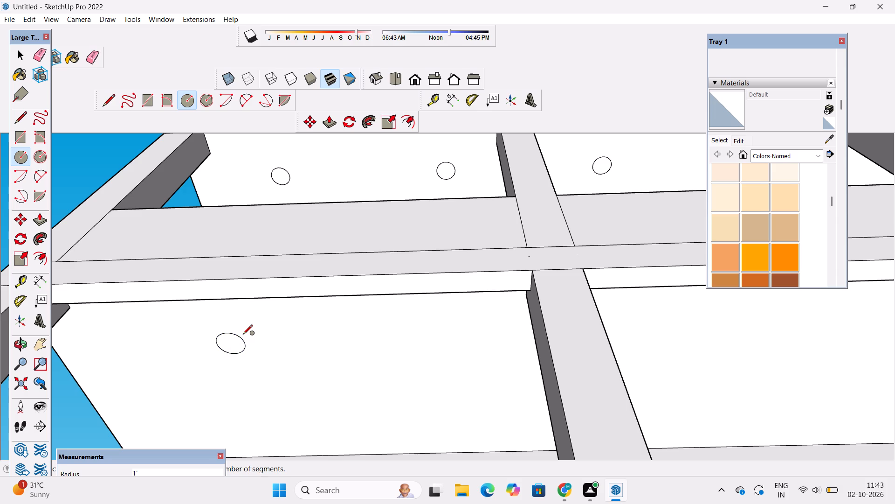
Copy the ground-floor porch ceiling circle about 16' 8" along the ceiling to the other end of the same bay.
key(space)
scroll(221, 334, down, 4)
double_click(227, 338)
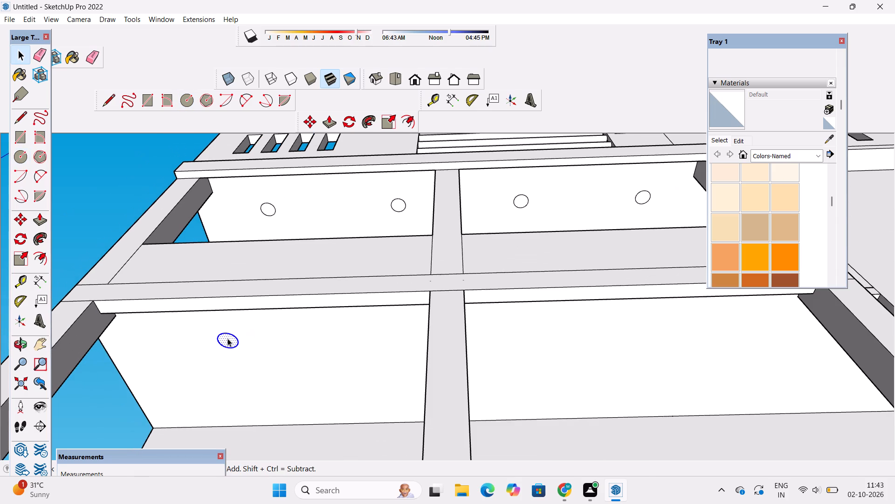
key(m)
click(239, 343)
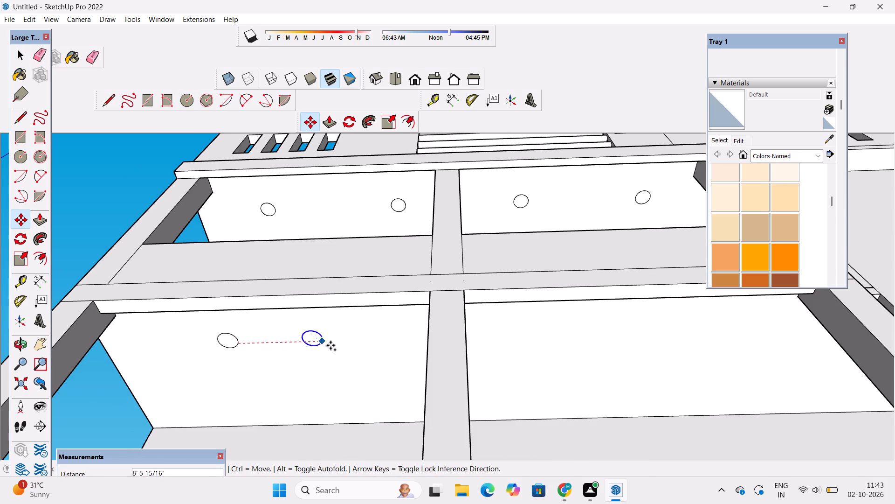
click(405, 340)
Copy the second porch ceiling circle along the ceiling into the adjoining bay, past the middle beam.
click(405, 336)
scroll(405, 336, down, 1)
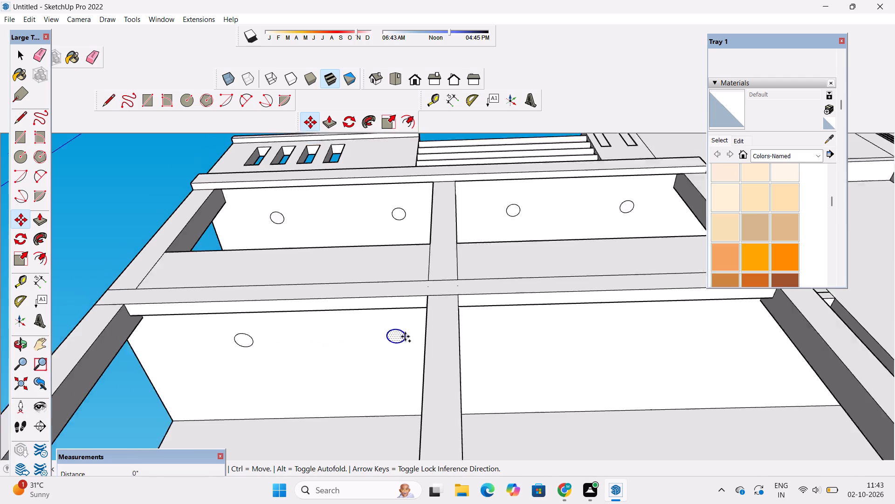
scroll(405, 336, down, 2)
scroll(476, 335, up, 1)
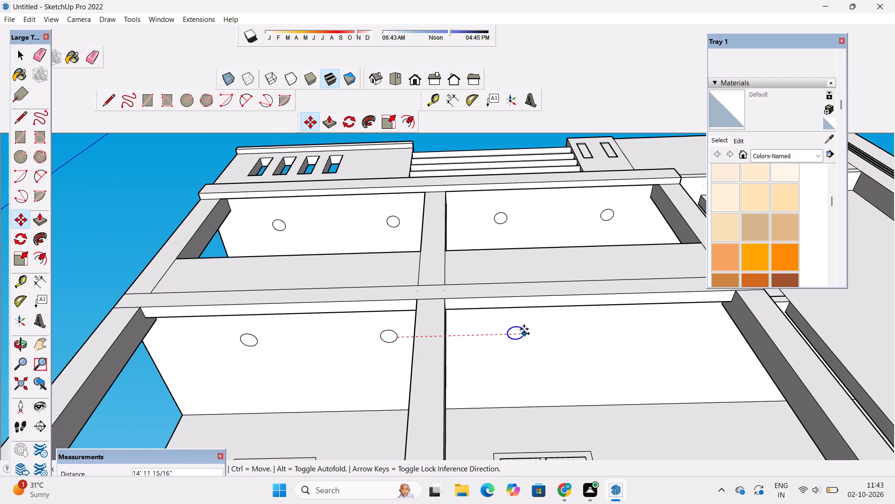
click(518, 329)
Copy the third porch ceiling circle along the ceiling to the far end of the second bay.
click(519, 334)
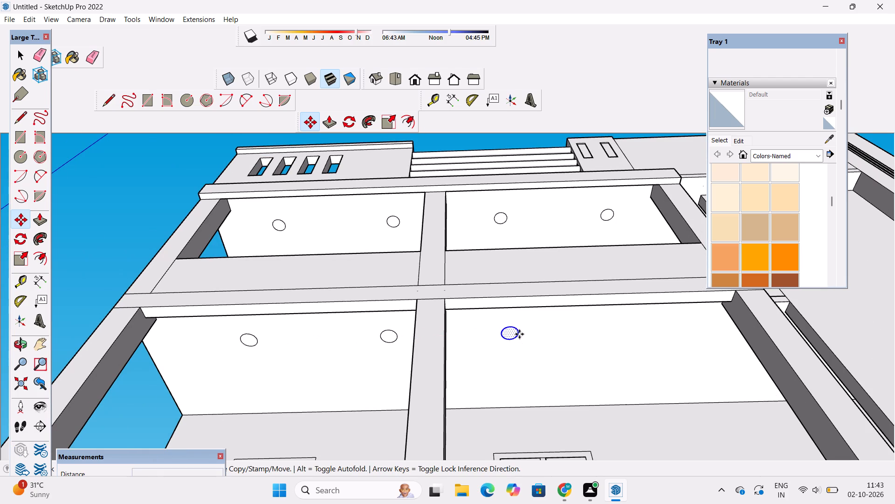
scroll(537, 331, down, 4)
scroll(583, 328, up, 3)
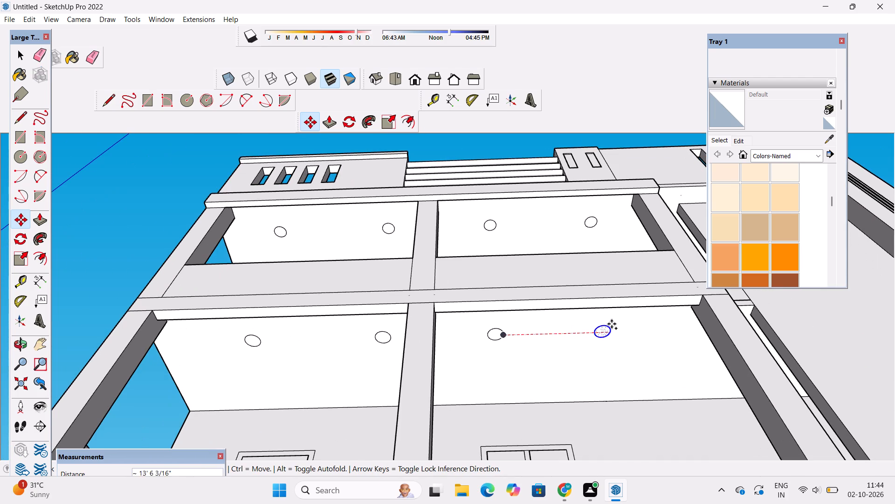
click(624, 322)
key(space)
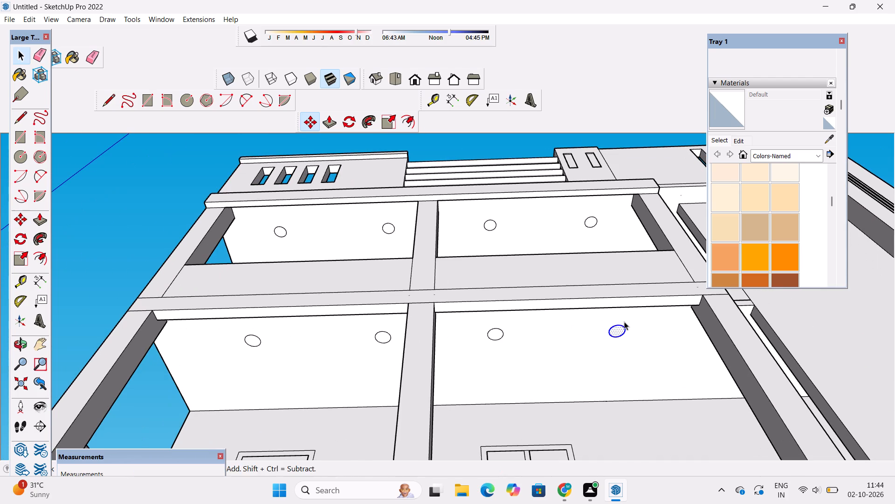
Examine the circles on both storeys' ceilings and the whole facade from below, the front and above.
text(o)
scroll(470, 301, down, 6)
drag(465, 296, 482, 358)
key(space)
click(245, 300)
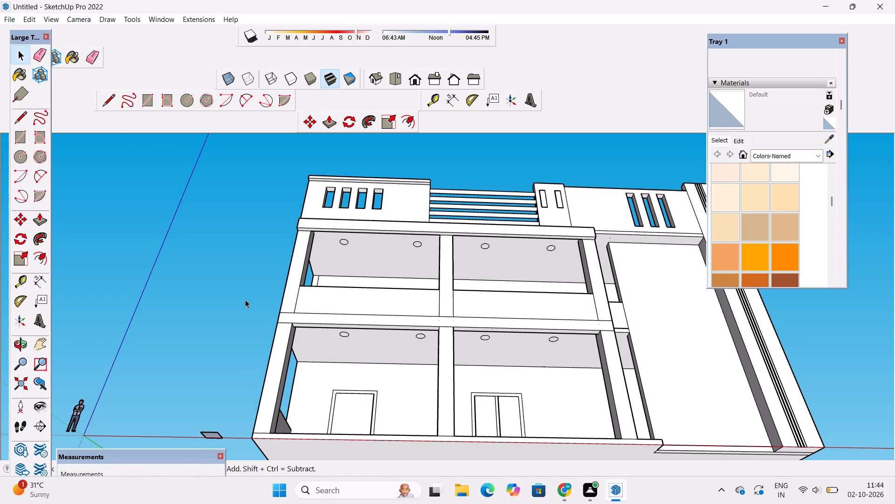
key(o)
scroll(245, 300, down, 3)
shift+drag(358, 308, 306, 315)
drag(286, 320, 292, 332)
shift+drag(335, 317, 319, 329)
scroll(310, 315, down, 4)
drag(309, 313, 332, 394)
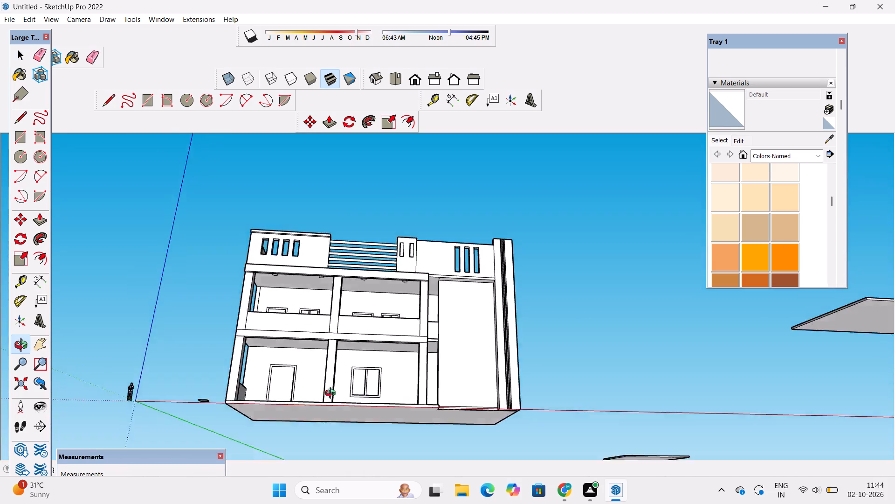
drag(332, 394, 339, 417)
scroll(358, 329, down, 5)
drag(337, 319, 356, 405)
scroll(372, 346, up, 2)
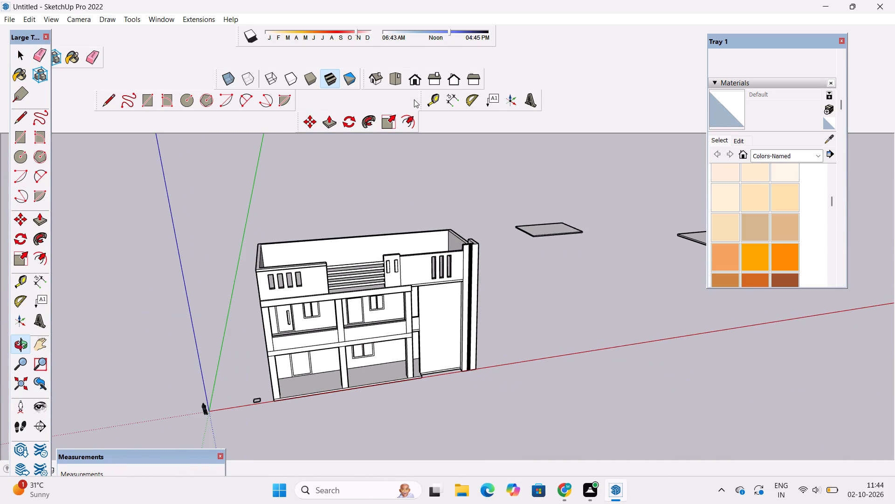
click(413, 82)
shift+drag(320, 281, 377, 282)
drag(378, 282, 393, 323)
drag(386, 294, 388, 317)
scroll(404, 271, up, 2)
shift+drag(391, 260, 343, 288)
Delete the two stray flat slabs floating beside the house.
key(space)
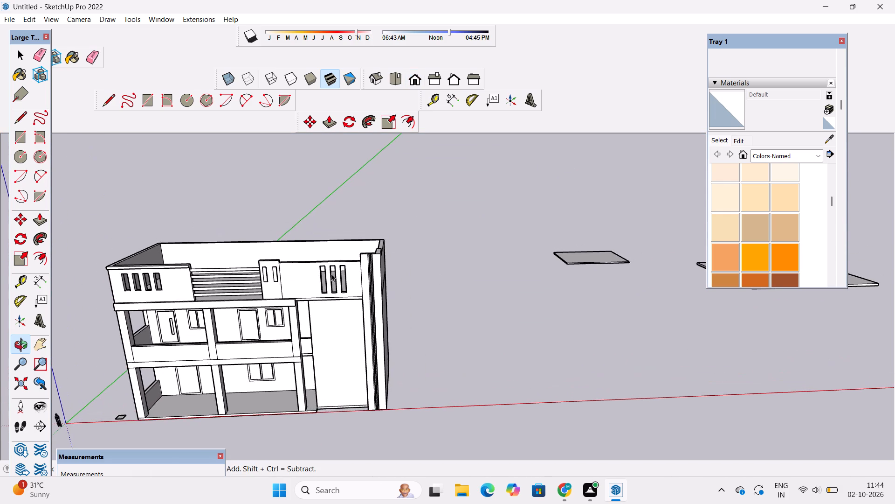
scroll(300, 273, down, 5)
click(617, 279)
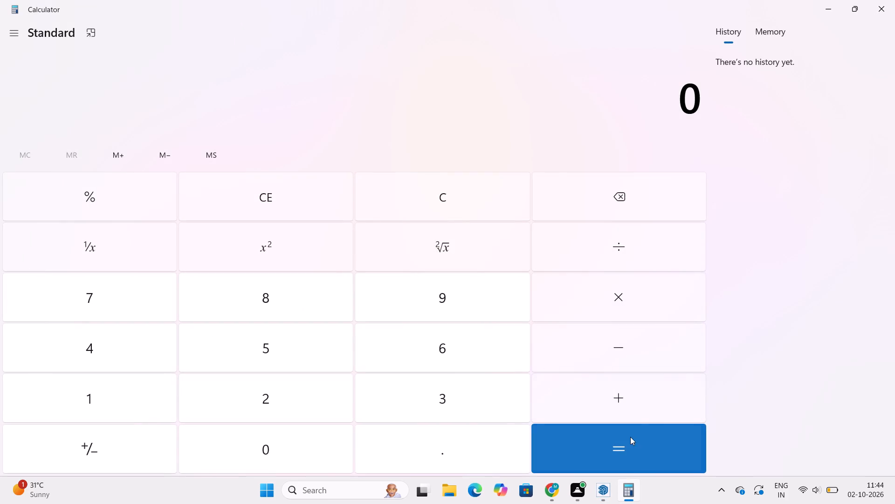
click(600, 495)
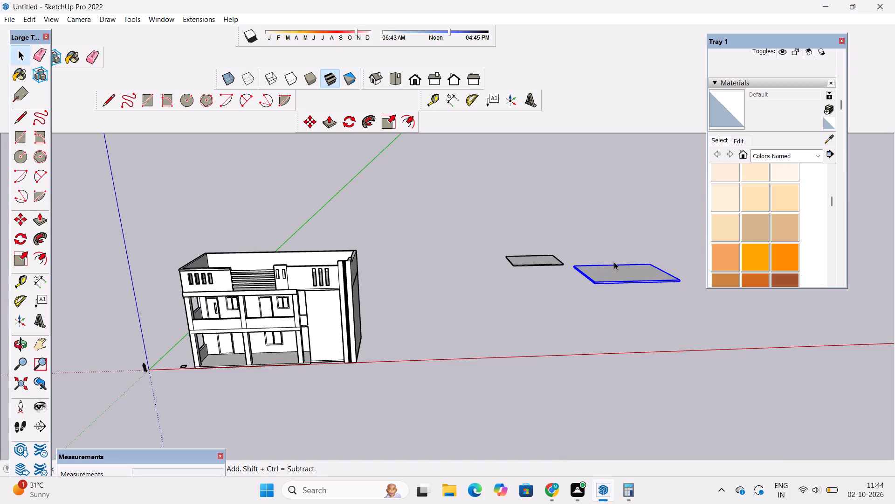
key(Delete)
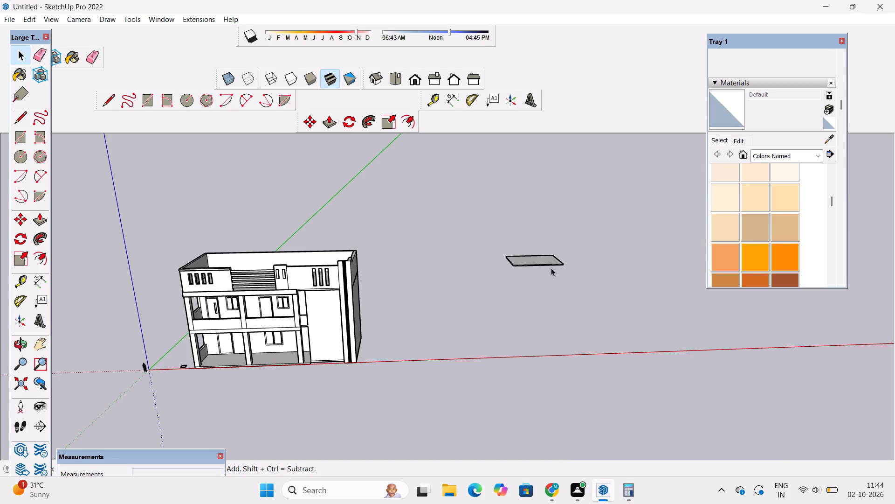
click(549, 265)
key(Delete)
Examine the house exterior from the front and both sides.
key(o)
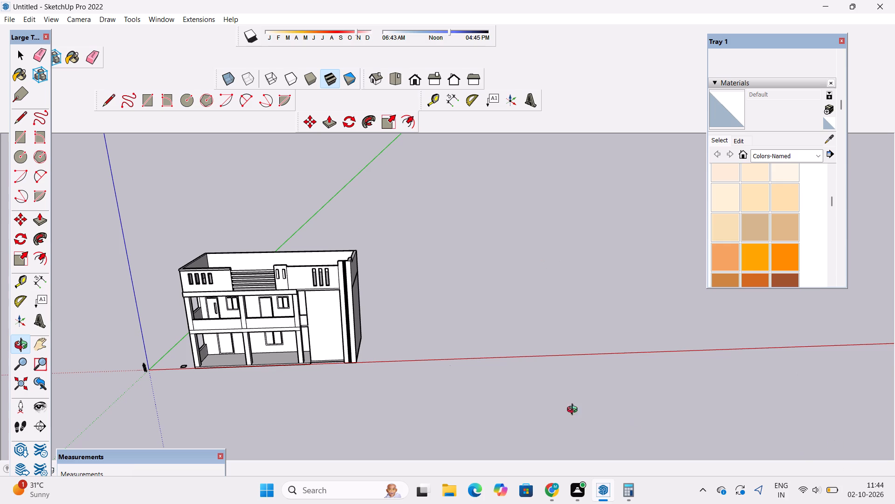
scroll(435, 330, down, 11)
scroll(404, 362, up, 10)
drag(239, 337, 404, 337)
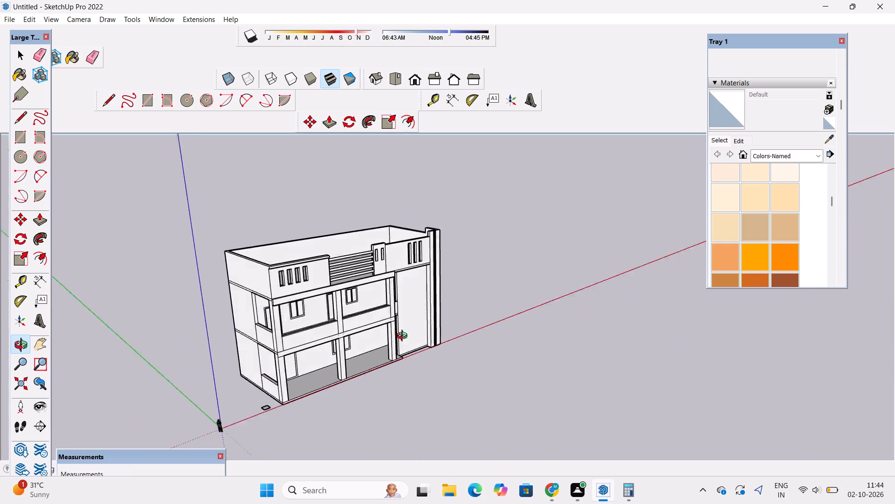
drag(404, 337, 538, 331)
scroll(540, 328, down, 6)
drag(613, 334, 321, 339)
scroll(659, 285, up, 2)
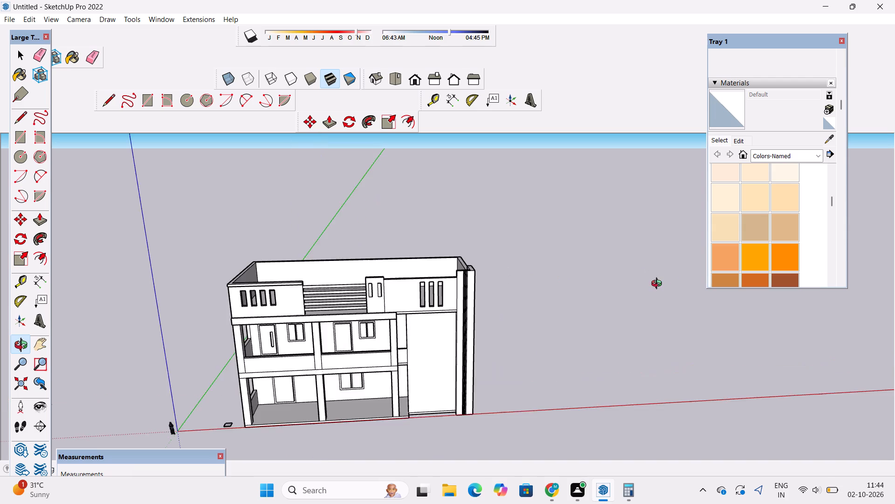
scroll(659, 285, up, 7)
scroll(649, 299, down, 5)
drag(728, 342, 258, 345)
drag(256, 345, 668, 368)
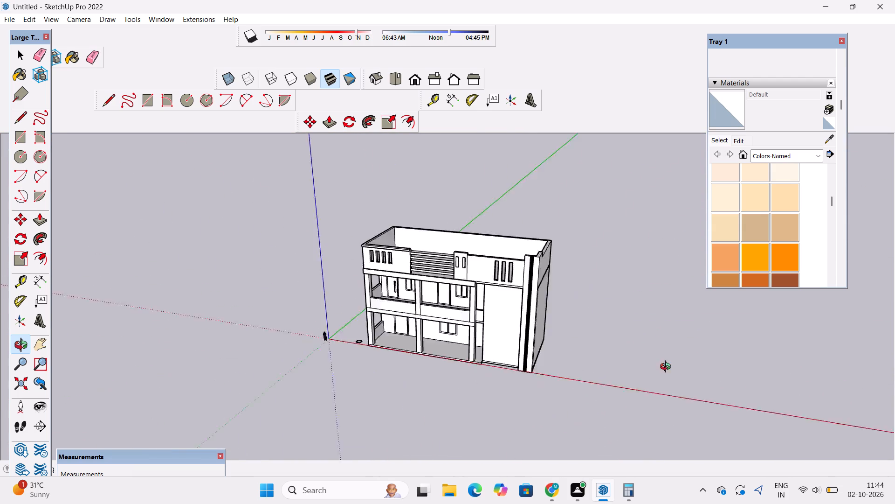
drag(668, 368, 697, 363)
scroll(641, 331, up, 4)
drag(643, 330, 163, 381)
scroll(363, 291, down, 5)
scroll(409, 316, up, 5)
Erase the vertical line running beside the front edge of the windowless side wall.
drag(415, 346, 423, 301)
scroll(423, 301, up, 2)
shift+drag(423, 301, 337, 319)
scroll(329, 322, up, 4)
drag(329, 322, 345, 315)
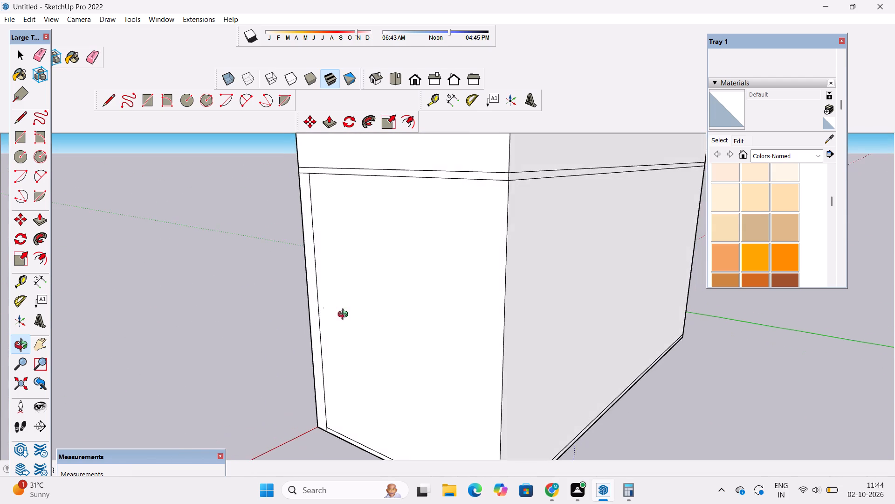
shift+drag(346, 316, 288, 316)
drag(286, 316, 351, 314)
scroll(351, 314, down, 5)
shift+drag(351, 314, 334, 291)
scroll(332, 290, up, 4)
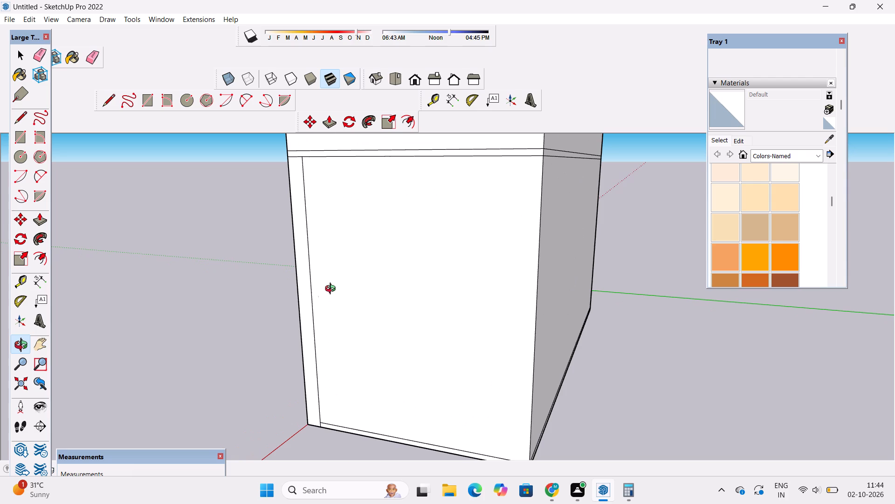
key(e)
drag(311, 267, 311, 301)
Draw a 3' line extending the side wall's base strip line to the wall's front edge.
key(o)
scroll(311, 301, down, 14)
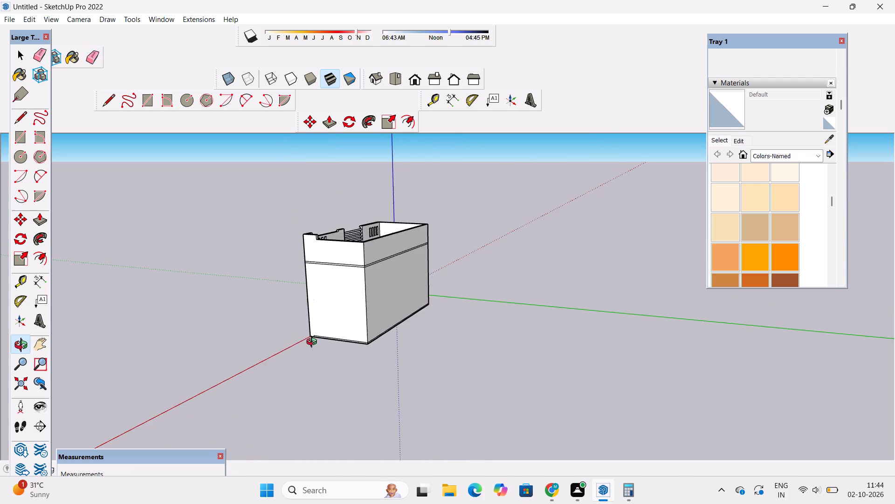
scroll(314, 344, up, 20)
key(l)
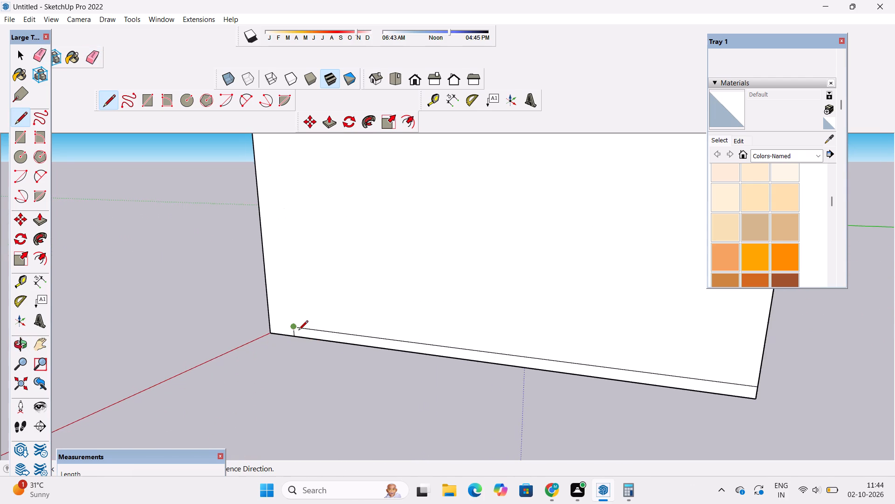
scroll(298, 331, up, 3)
click(291, 328)
click(259, 321)
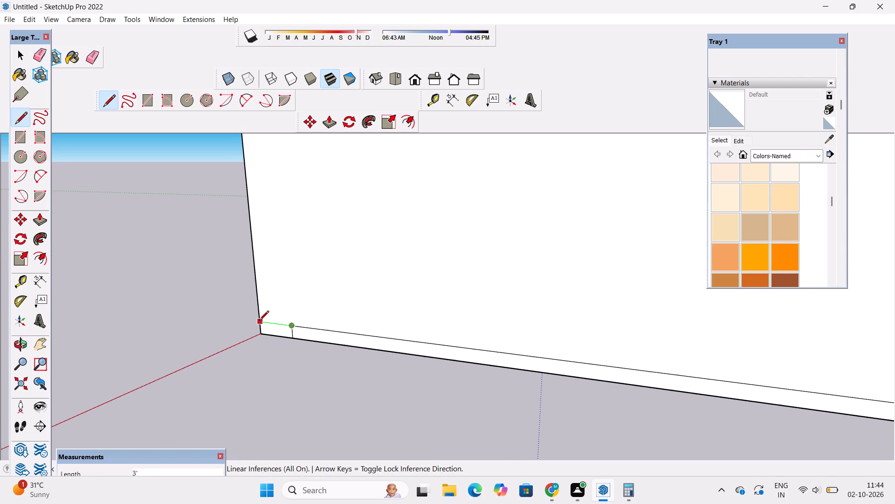
key(space)
Erase the short vertical line left across the base strip near the side wall's front corner.
key(e)
scroll(288, 338, up, 7)
drag(296, 327, 296, 333)
key(o)
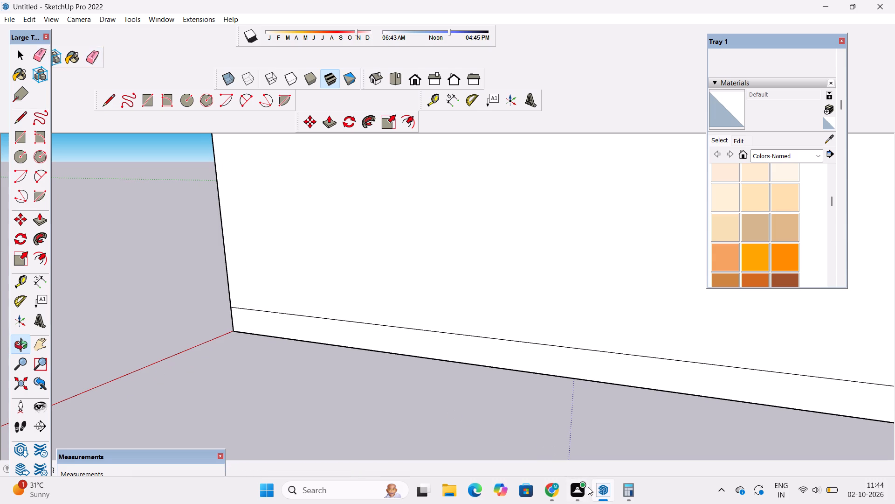
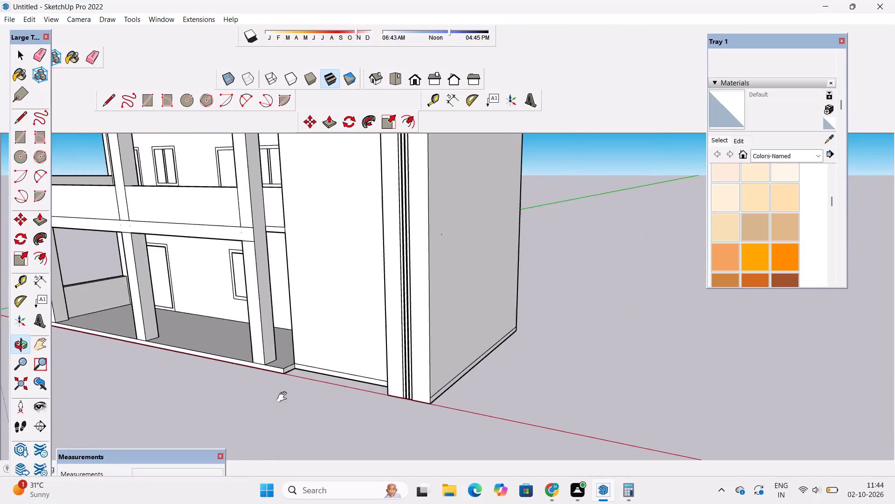
Examine the front elevation around the tall blank wall bay beside the corner pillar.
scroll(284, 397, down, 5)
drag(254, 388, 345, 372)
scroll(373, 362, down, 6)
shift+drag(355, 365, 396, 387)
scroll(396, 386, up, 8)
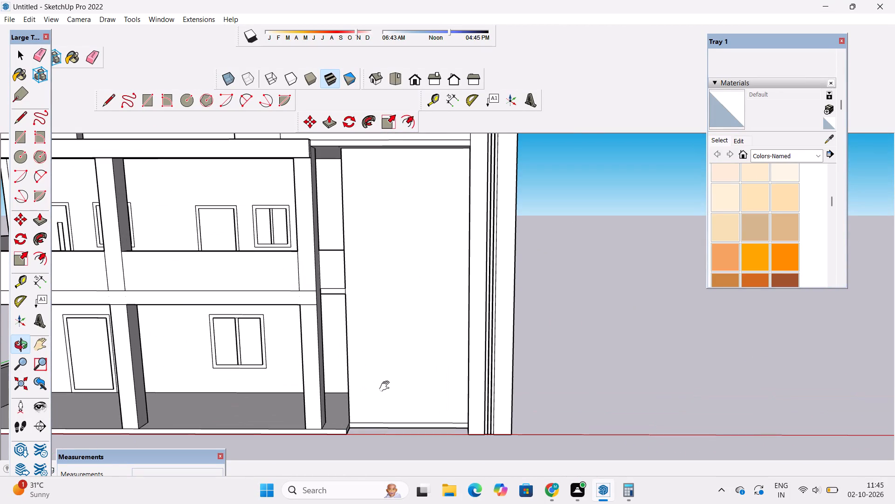
shift+click(386, 386)
scroll(392, 382, down, 4)
shift+drag(387, 382, 414, 378)
scroll(436, 378, up, 2)
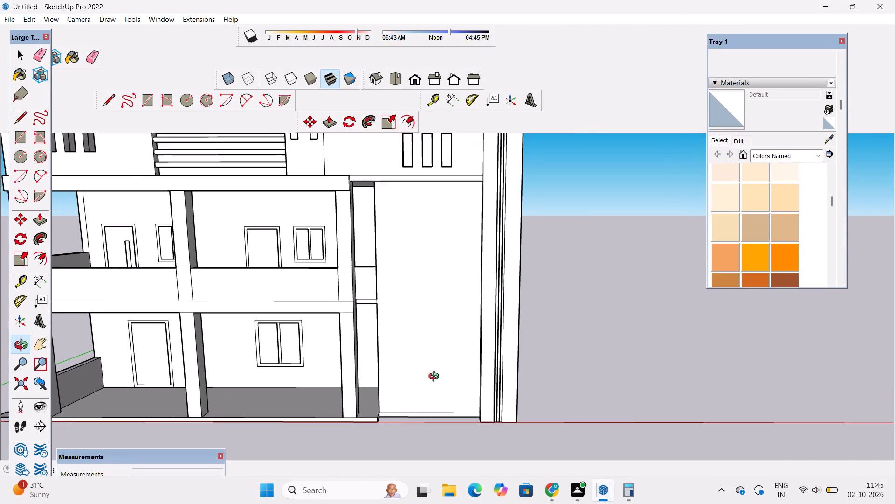
scroll(436, 378, up, 1)
scroll(436, 378, down, 4)
shift+drag(427, 365, 434, 388)
scroll(434, 385, down, 2)
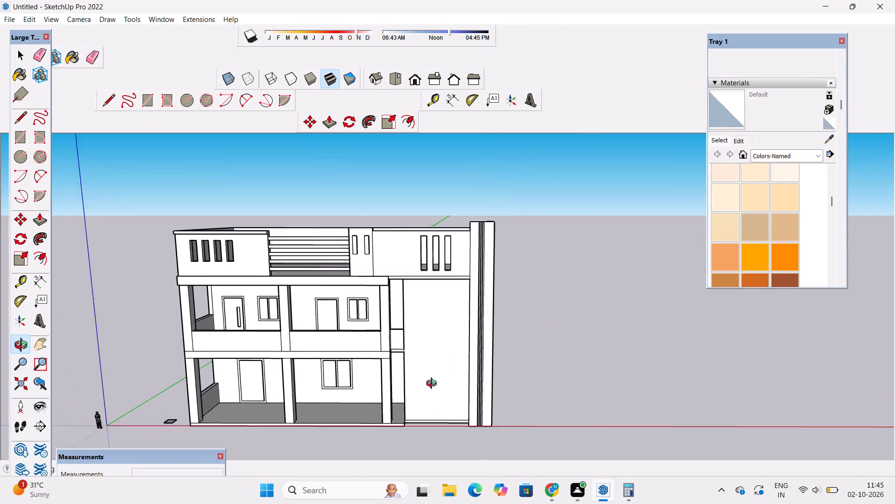
scroll(434, 385, down, 2)
shift+drag(433, 386, 428, 369)
Place a vertical guide 8' in from the tall blank wall panel's edge nearest the balconies.
scroll(413, 364, up, 5)
shift+drag(413, 364, 404, 368)
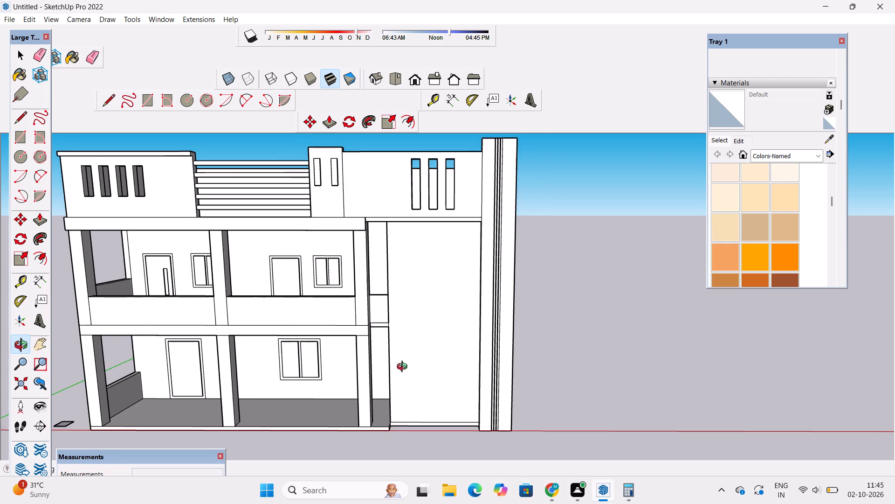
scroll(404, 368, up, 2)
click(404, 368)
scroll(408, 367, up, 2)
shift+click(408, 367)
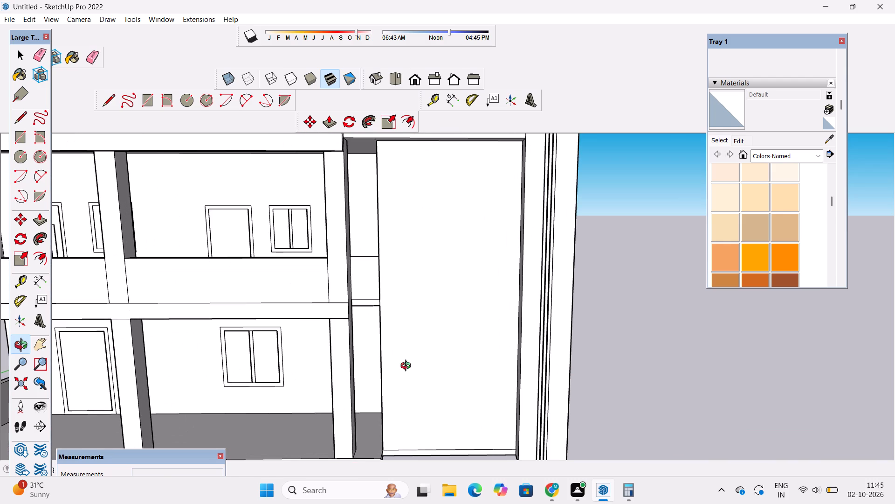
key(t)
click(379, 276)
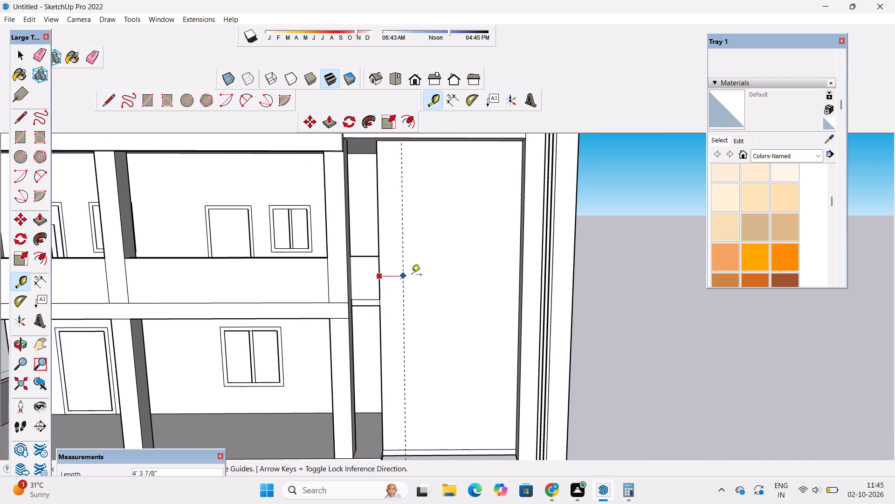
text(8')
key(Return)
Draw a 52' vertical line along the guide from the tall wall panel's bottom edge to its top edge.
key(l)
scroll(409, 271, down, 6)
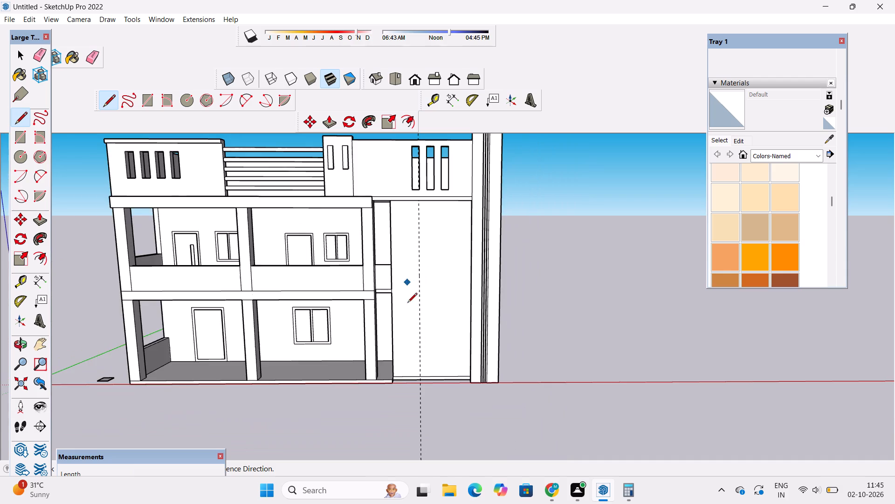
scroll(434, 367, up, 5)
scroll(406, 393, up, 9)
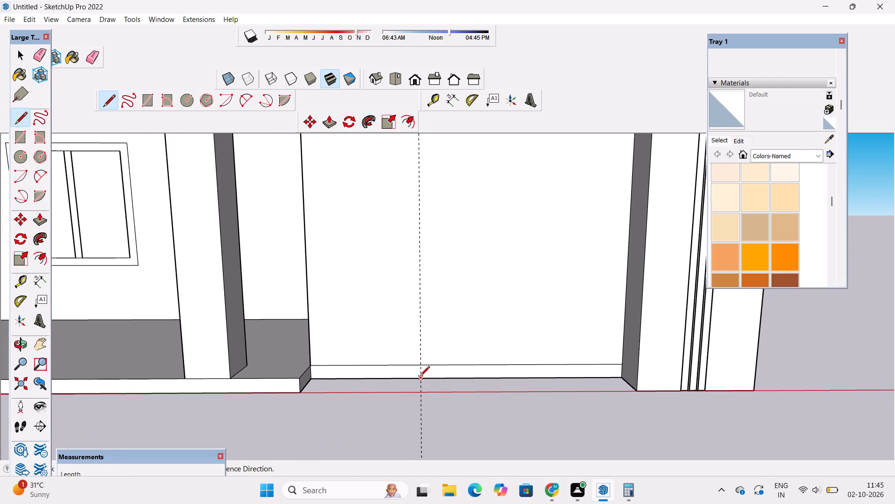
click(420, 378)
scroll(420, 378, down, 15)
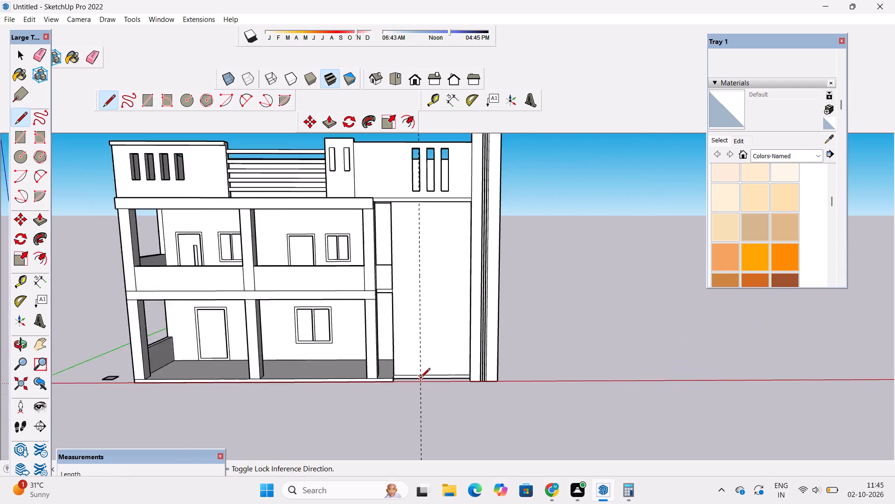
scroll(420, 378, down, 5)
scroll(421, 294, up, 18)
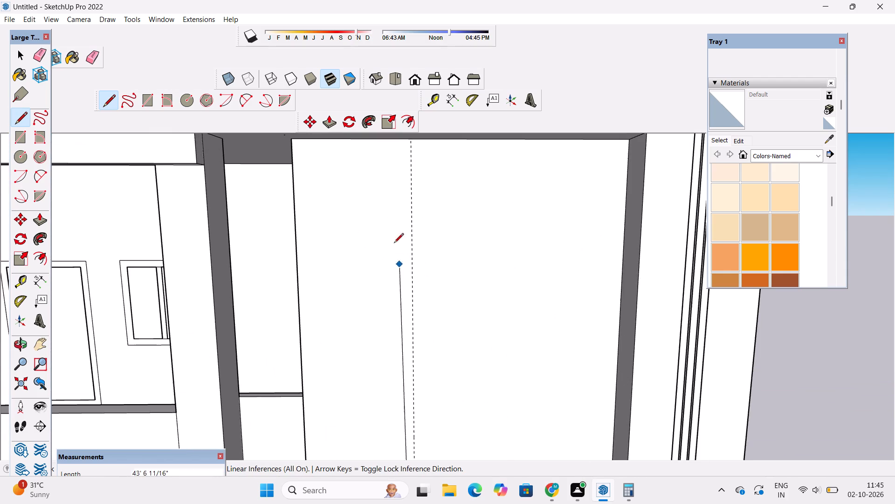
click(412, 140)
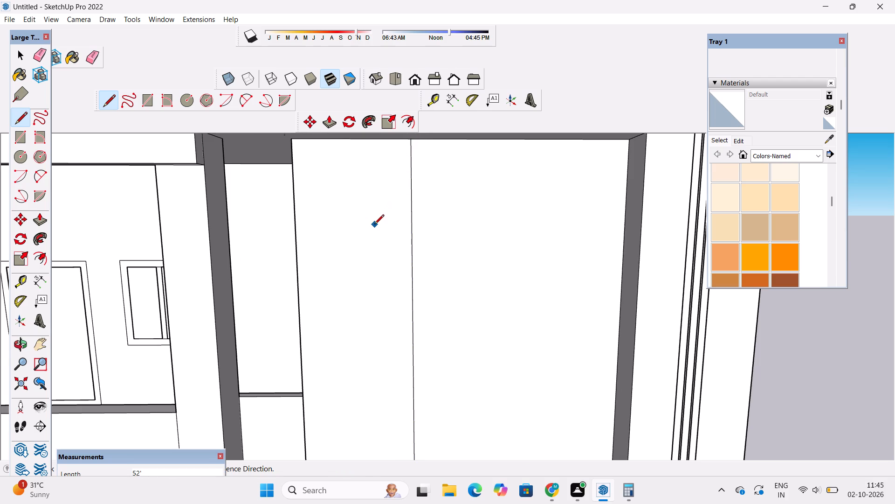
Erase the vertical guide running through the tall wall panel.
key(space)
text(e)
scroll(384, 256, down, 18)
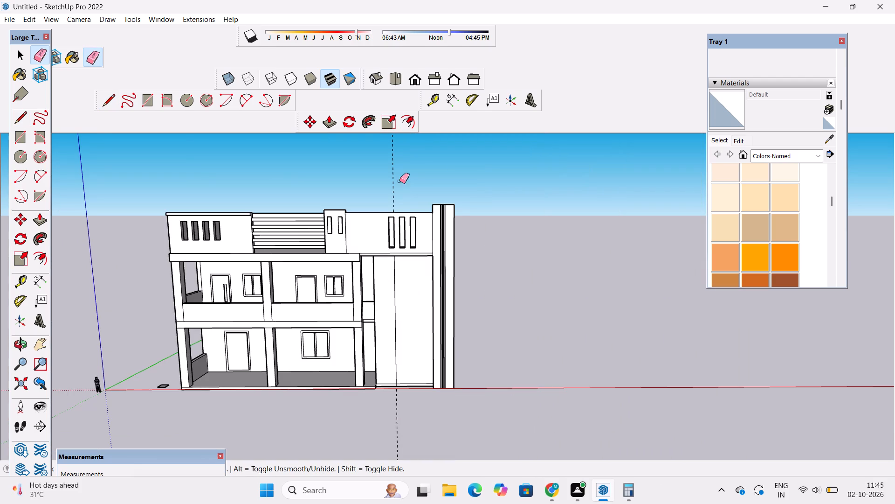
drag(399, 181, 385, 198)
Examine the house from above and from the front, including the ground-floor porch and balcony.
key(o)
scroll(401, 236, down, 1)
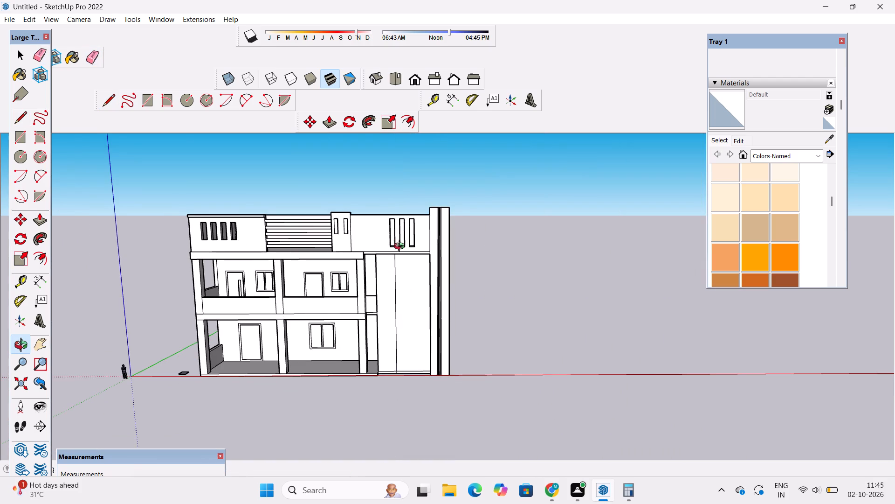
shift+drag(401, 247, 325, 300)
drag(330, 336, 357, 334)
scroll(351, 344, up, 4)
shift+drag(309, 375, 337, 328)
scroll(337, 323, down, 6)
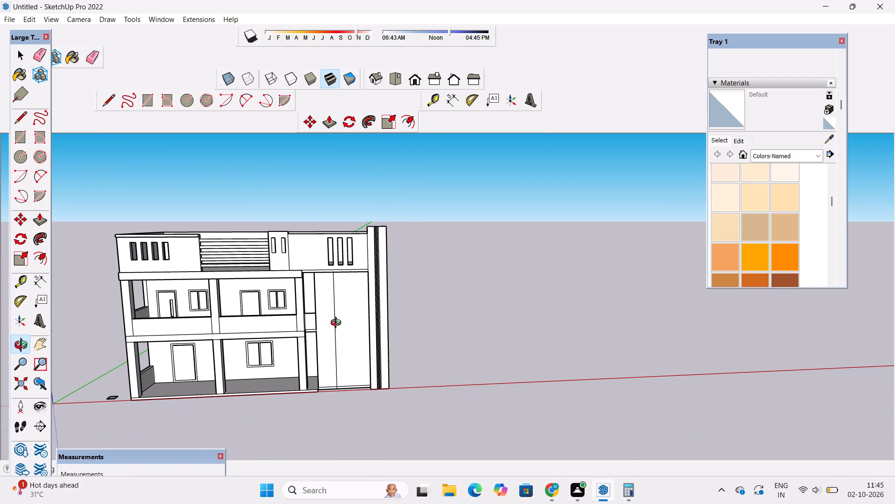
click(374, 309)
scroll(372, 313, down, 4)
shift+drag(291, 353, 341, 368)
drag(339, 354, 350, 374)
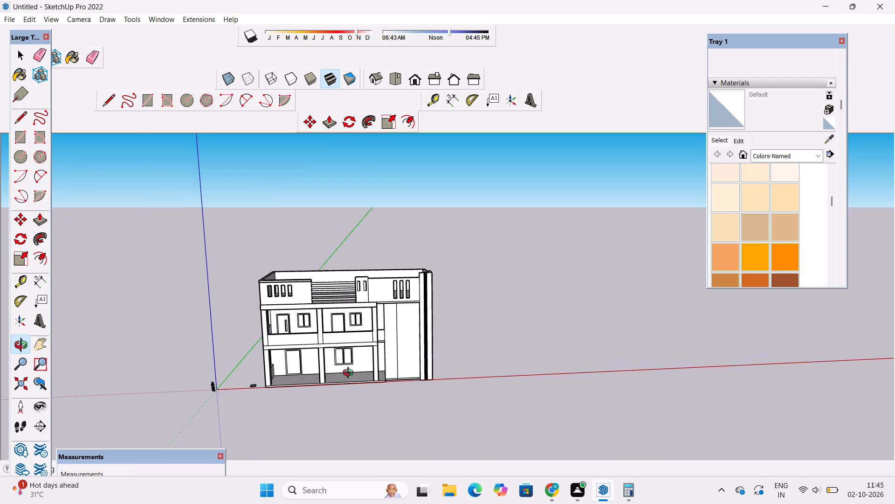
drag(350, 374, 364, 405)
scroll(355, 396, up, 7)
shift+drag(331, 348, 336, 329)
drag(337, 357, 347, 394)
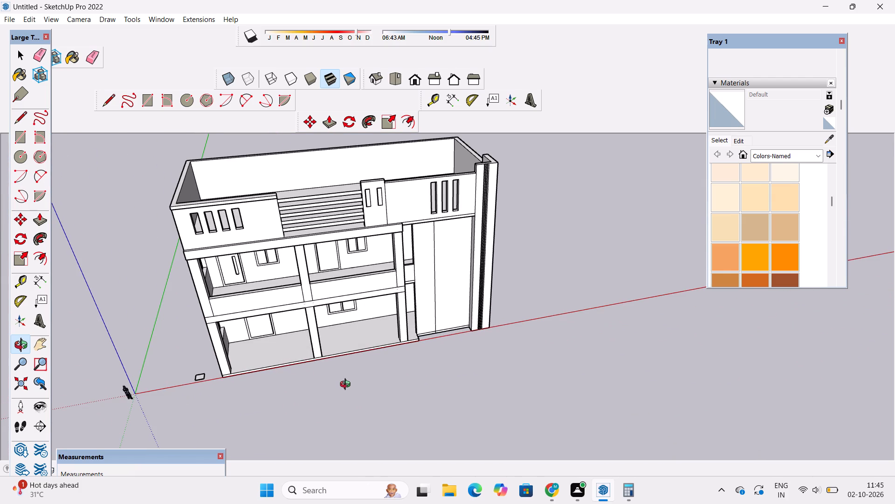
drag(375, 355, 372, 397)
scroll(309, 379, up, 4)
drag(374, 353, 374, 353)
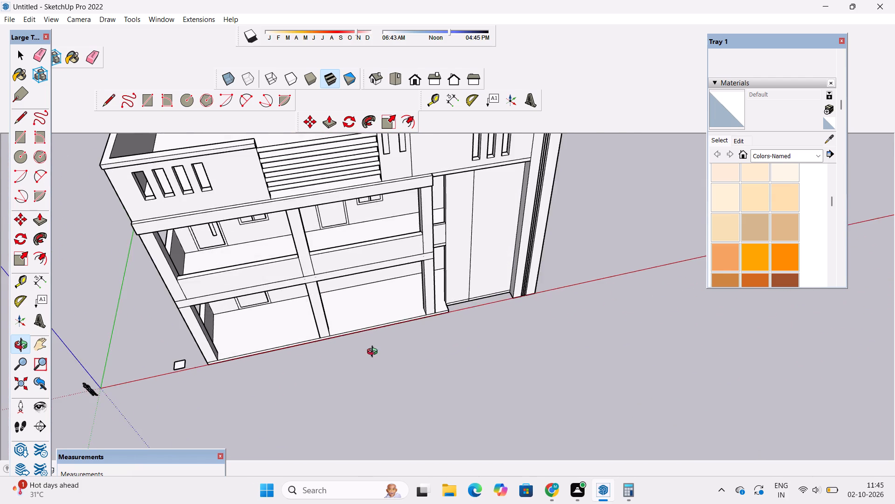
drag(374, 353, 322, 363)
shift+drag(316, 356, 342, 377)
scroll(301, 349, up, 2)
drag(300, 349, 307, 354)
scroll(307, 354, up, 3)
drag(307, 354, 334, 359)
drag(334, 359, 381, 359)
scroll(371, 341, up, 3)
drag(393, 341, 389, 342)
drag(385, 342, 411, 350)
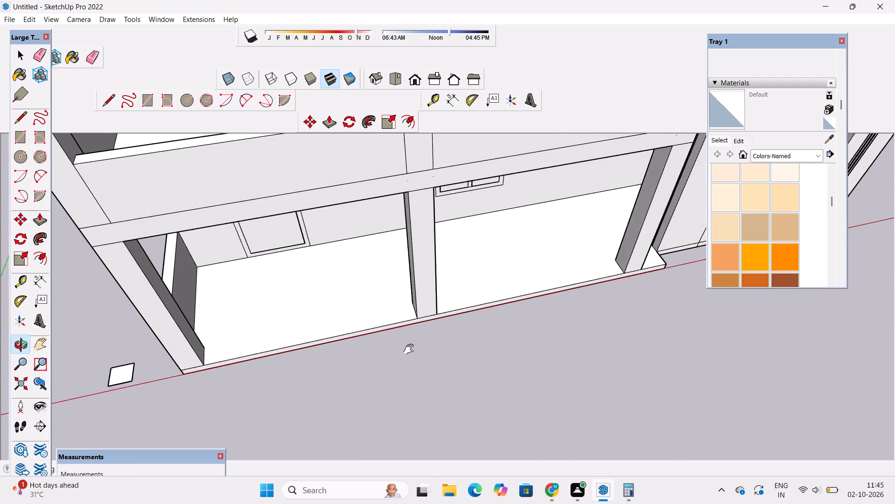
drag(411, 350, 412, 350)
scroll(412, 350, up, 2)
drag(413, 350, 388, 351)
shift+drag(385, 351, 391, 374)
scroll(369, 367, down, 3)
shift+drag(367, 365, 372, 377)
scroll(366, 367, down, 1)
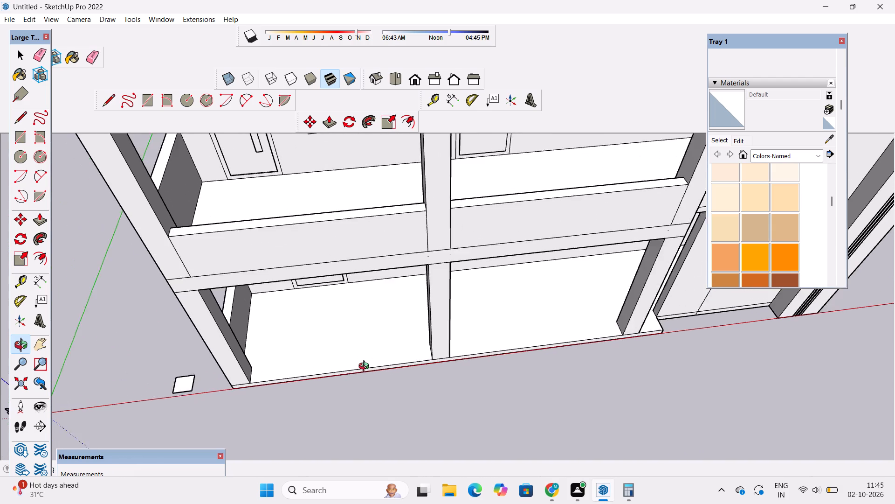
scroll(366, 367, down, 3)
scroll(366, 367, up, 1)
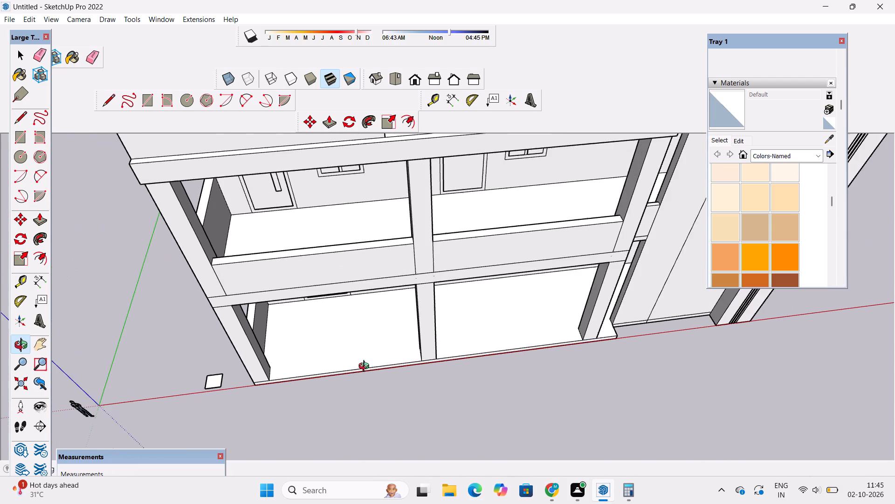
drag(423, 399, 408, 281)
scroll(402, 276, down, 6)
shift+drag(434, 304, 290, 329)
drag(291, 340, 293, 317)
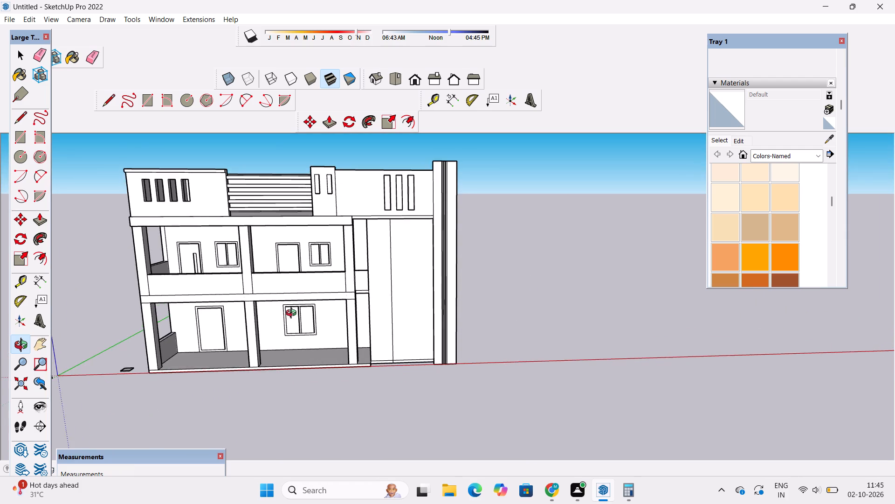
scroll(293, 314, down, 3)
shift+drag(291, 314, 368, 354)
drag(341, 384, 359, 387)
scroll(273, 380, up, 8)
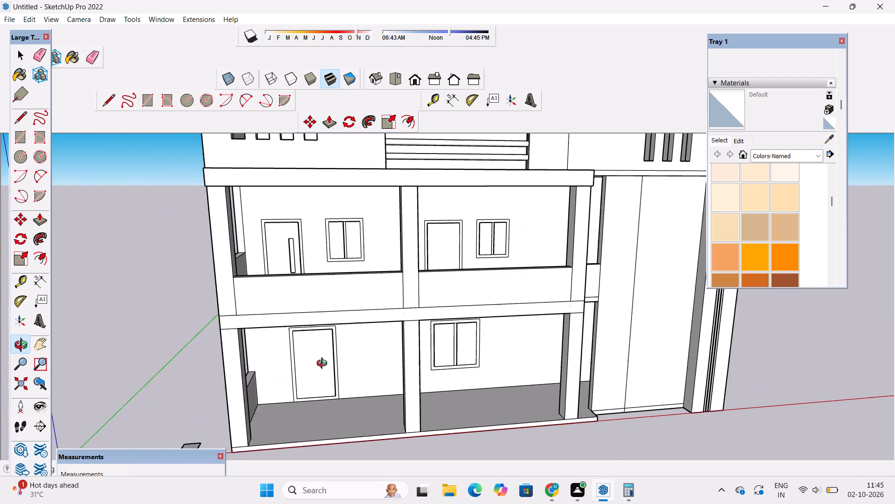
Draw a narrow upright rectangle as a handle on the ground-floor door leaf, near its edge farthest from the window.
shift+drag(324, 364, 246, 360)
scroll(248, 359, up, 9)
shift+drag(248, 359, 262, 362)
drag(262, 362, 262, 346)
scroll(253, 346, down, 4)
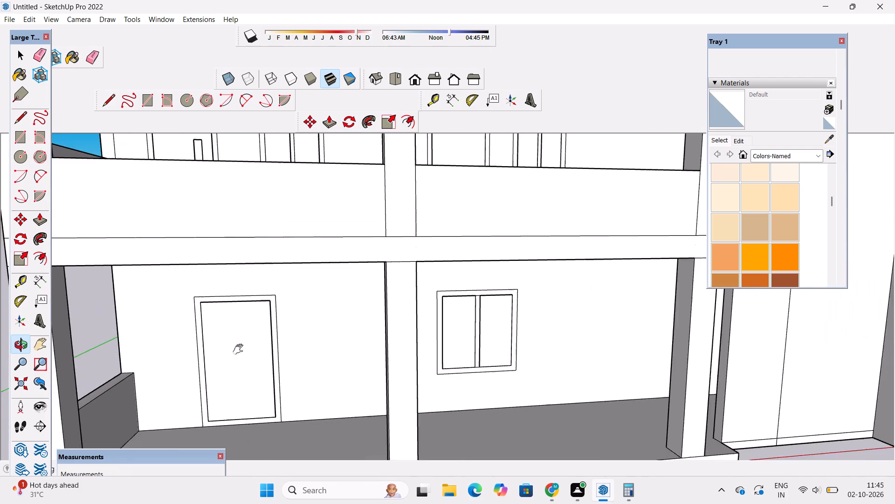
shift+drag(217, 357, 258, 371)
scroll(258, 371, up, 1)
shift+drag(259, 371, 259, 349)
drag(259, 350, 258, 361)
scroll(258, 361, up, 2)
shift+drag(288, 339, 276, 344)
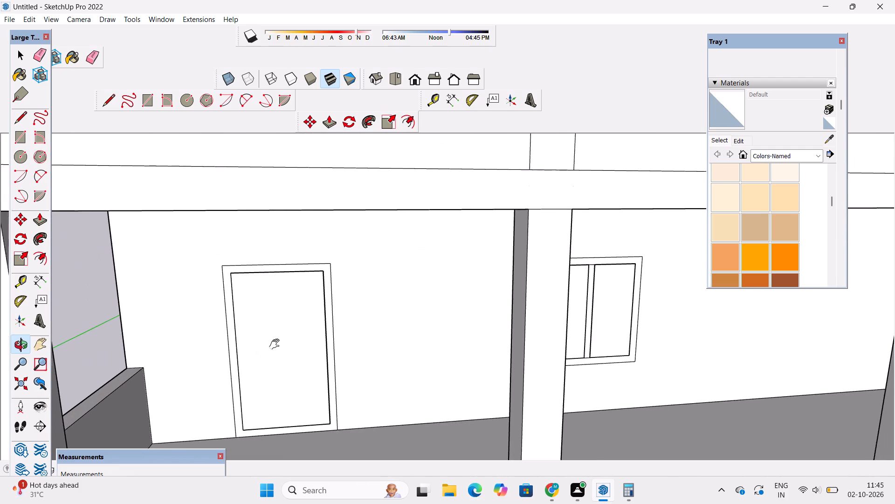
shift+drag(276, 344, 275, 345)
scroll(275, 345, up, 2)
key(r)
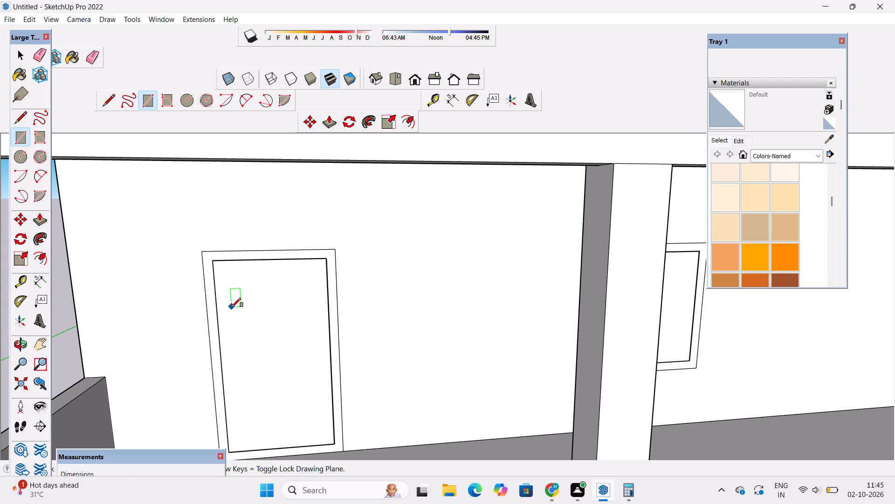
click(232, 307)
scroll(232, 318, down, 5)
scroll(236, 360, up, 2)
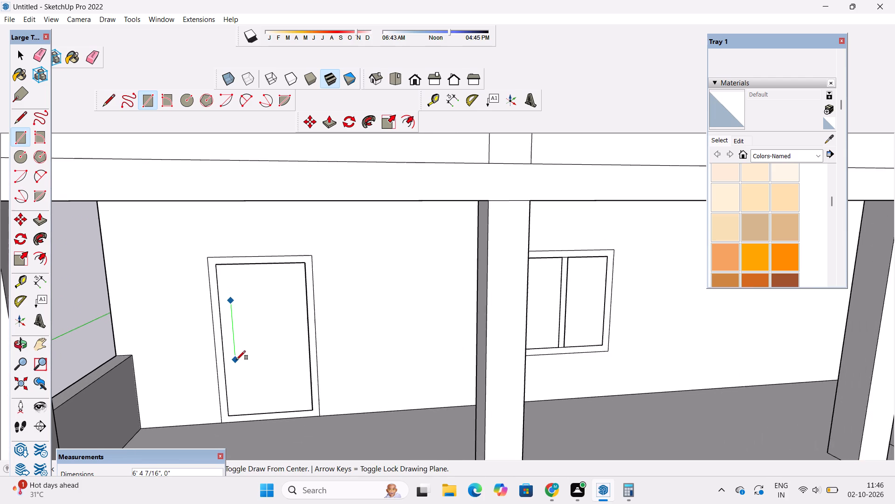
scroll(237, 362, up, 6)
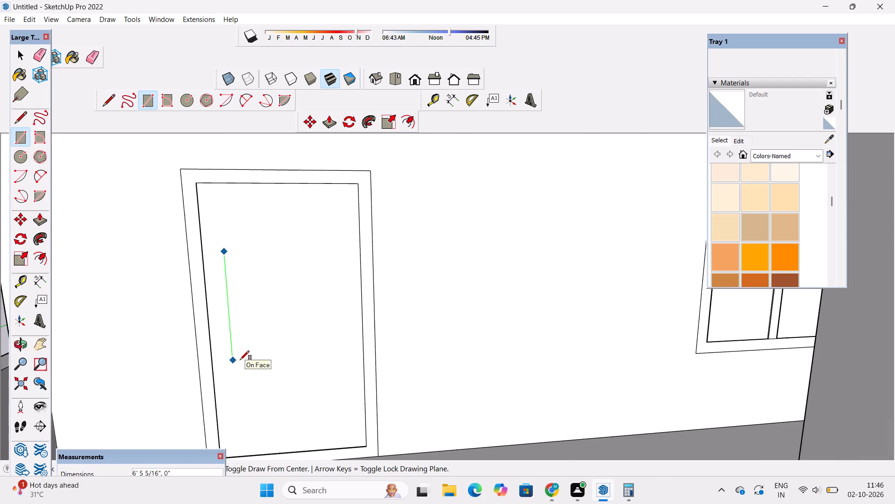
click(243, 368)
key(space)
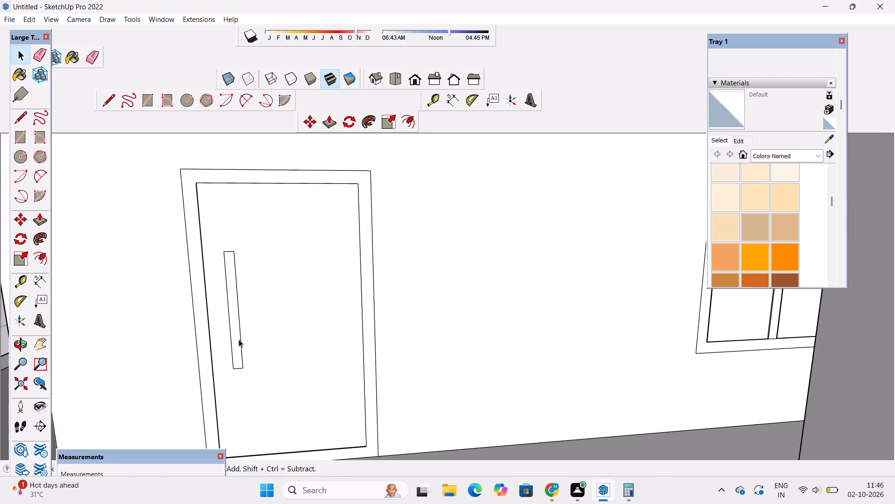
Copy the handle rectangle 1' sideways towards the middle of the ground-floor door.
double_click(234, 327)
key(m)
scroll(224, 325, down, 4)
scroll(235, 361, up, 3)
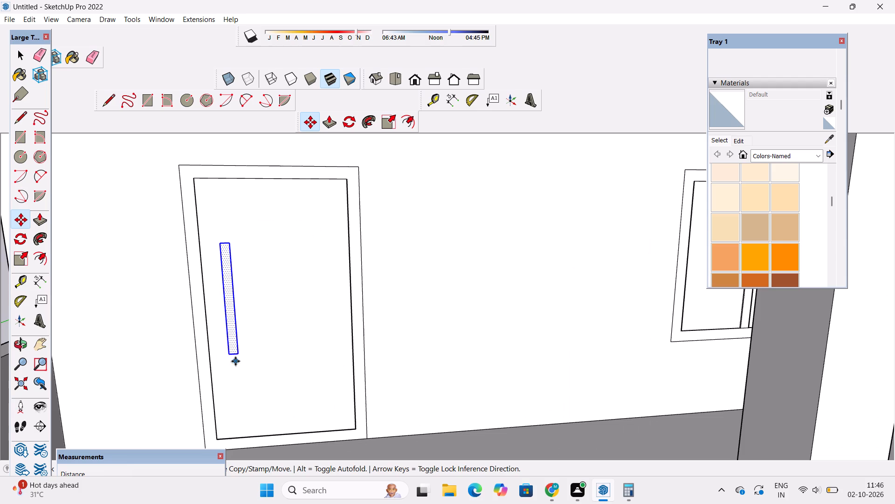
click(230, 355)
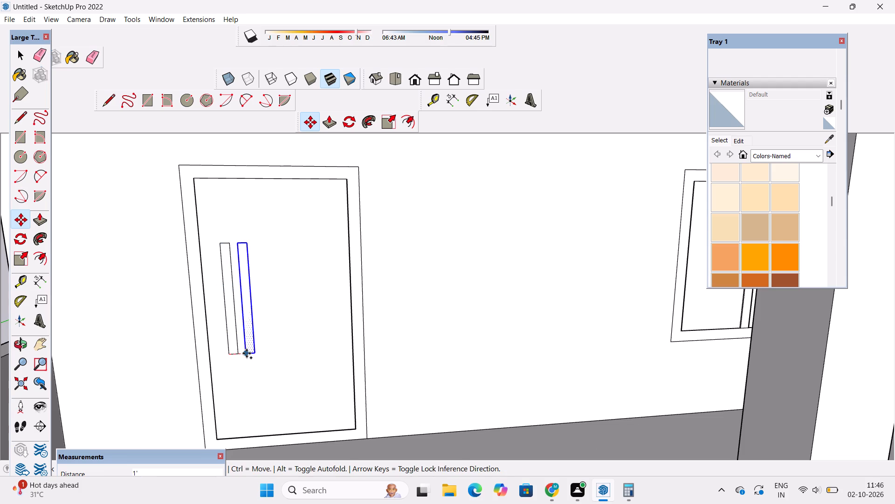
click(247, 353)
key(space)
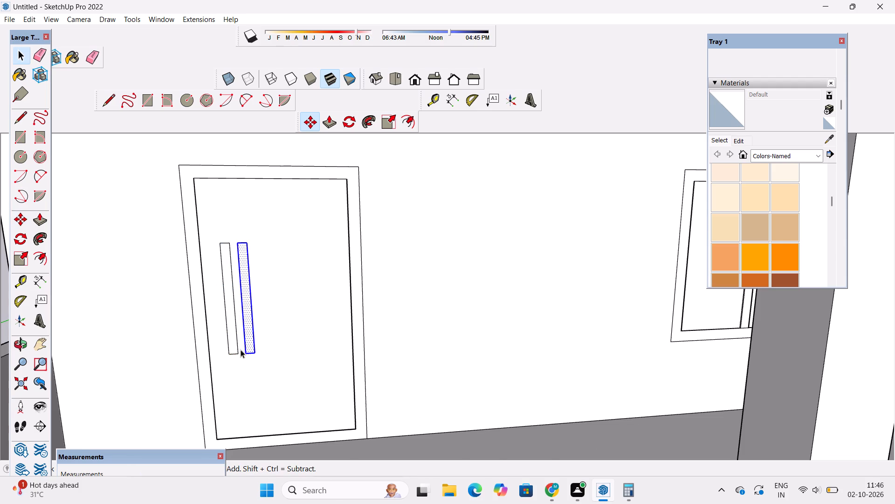
scroll(241, 348, down, 6)
click(57, 294)
Examine the ground-floor door handles and the whole front facade.
scroll(155, 334, down, 9)
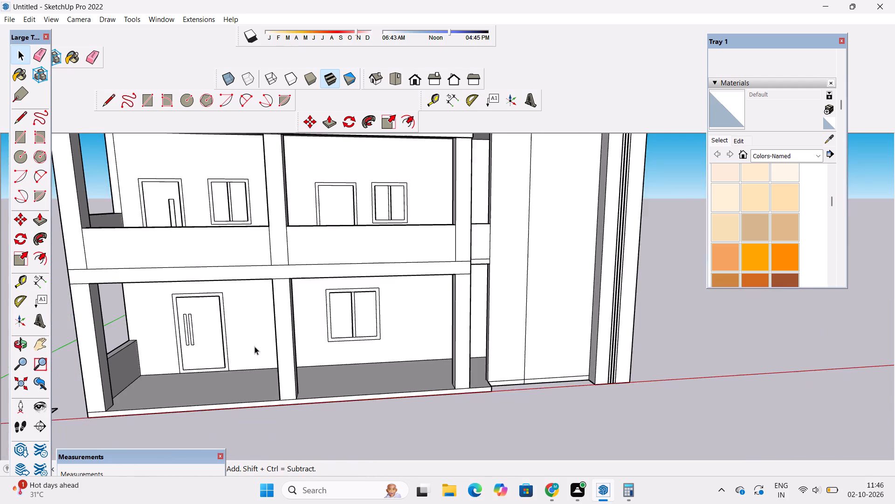
scroll(255, 346, up, 4)
scroll(255, 346, down, 2)
scroll(255, 346, up, 3)
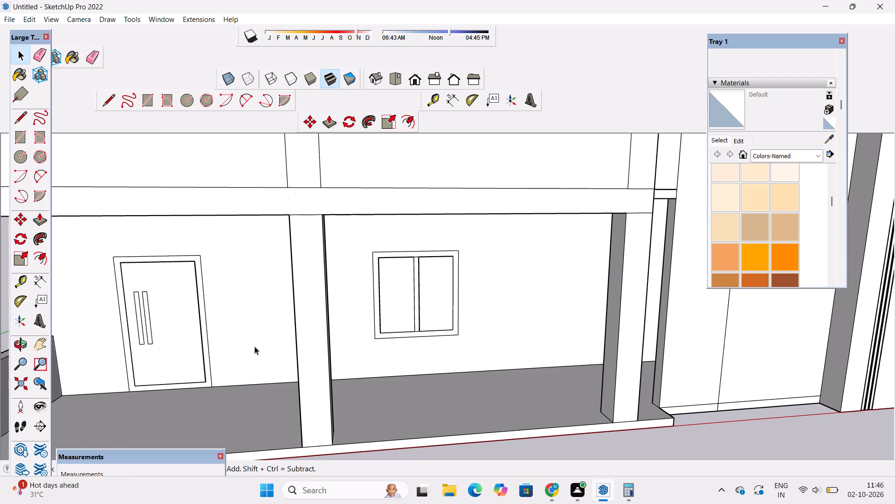
key(o)
scroll(255, 346, down, 5)
shift+drag(232, 369, 265, 378)
scroll(251, 369, up, 1)
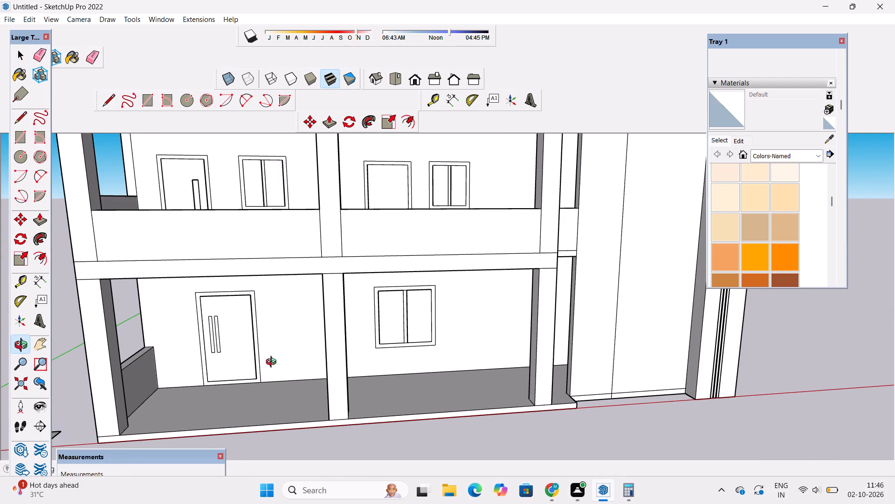
shift+drag(280, 358, 203, 356)
scroll(202, 355, down, 6)
drag(199, 361, 254, 375)
shift+drag(254, 375, 290, 373)
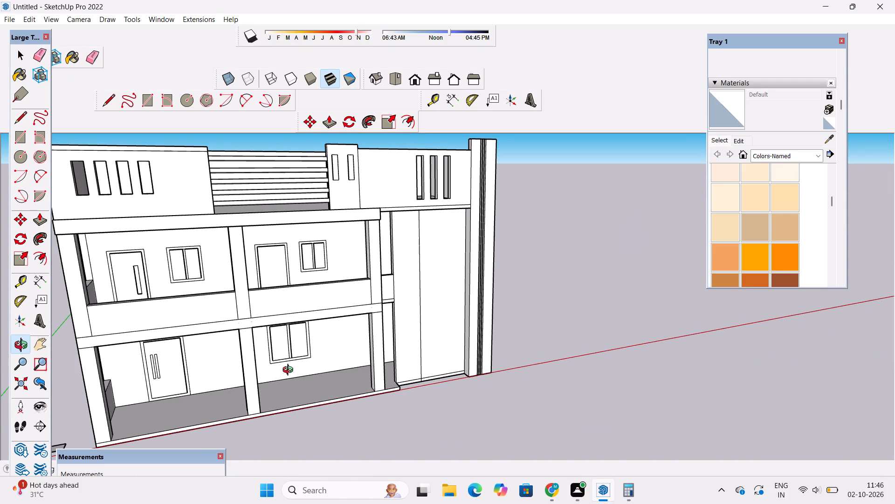
Paint the outer faces of both front upper-balcony railing panels with Translucent Glass Gray from the Glass and Mirrors collection.
shift+drag(289, 367, 276, 372)
key(space)
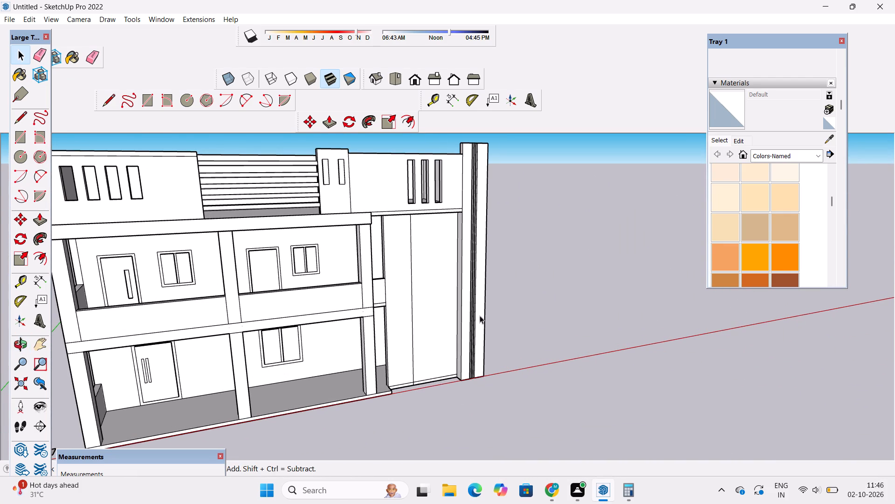
click(520, 298)
click(776, 158)
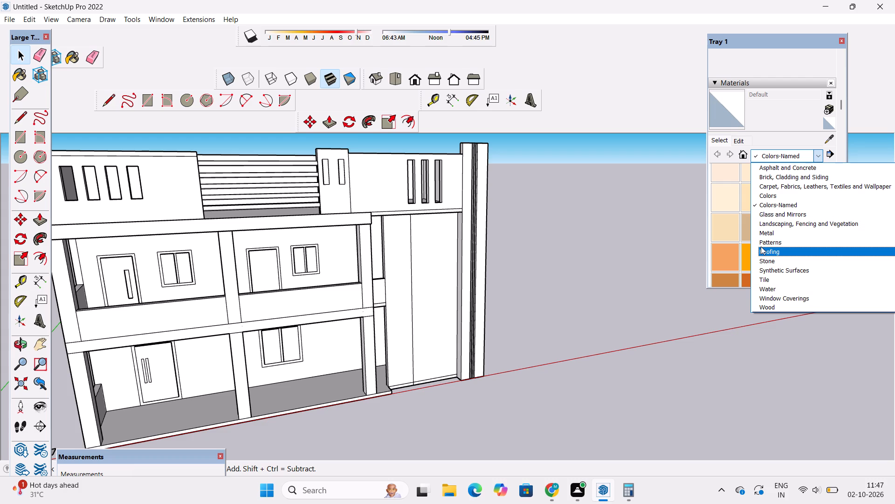
scroll(761, 246, down, 2)
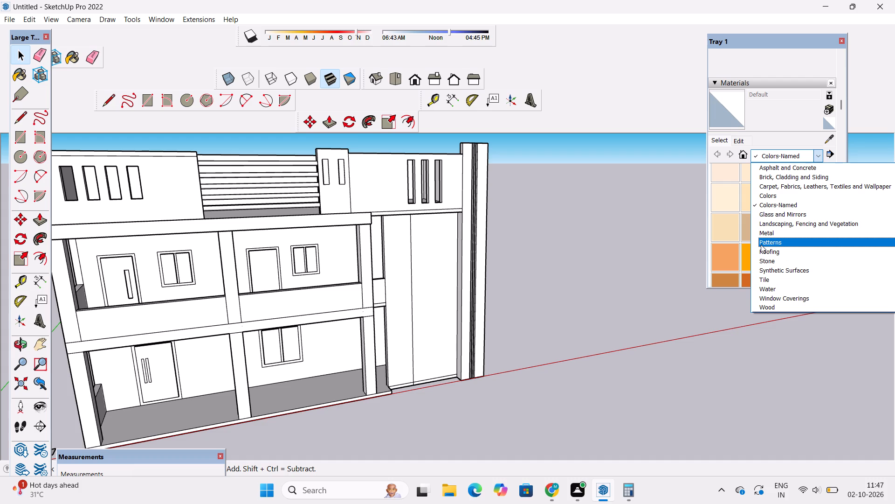
scroll(756, 242, down, 1)
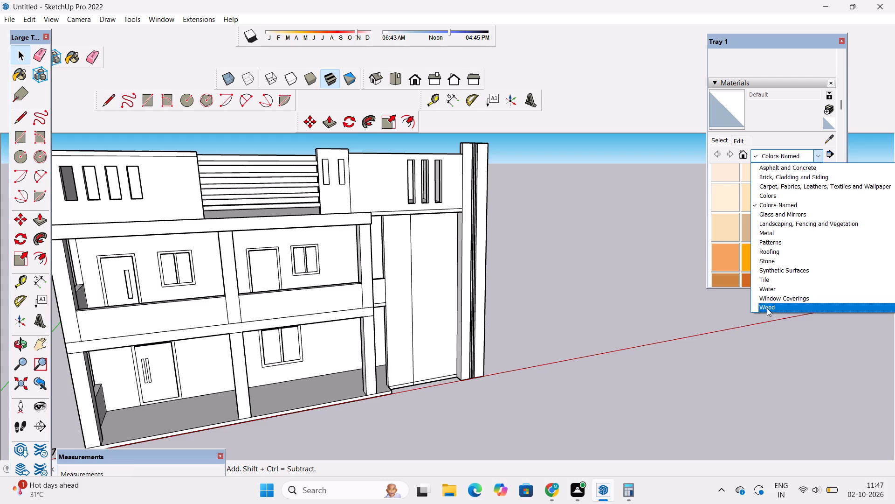
scroll(767, 308, up, 1)
scroll(767, 308, down, 2)
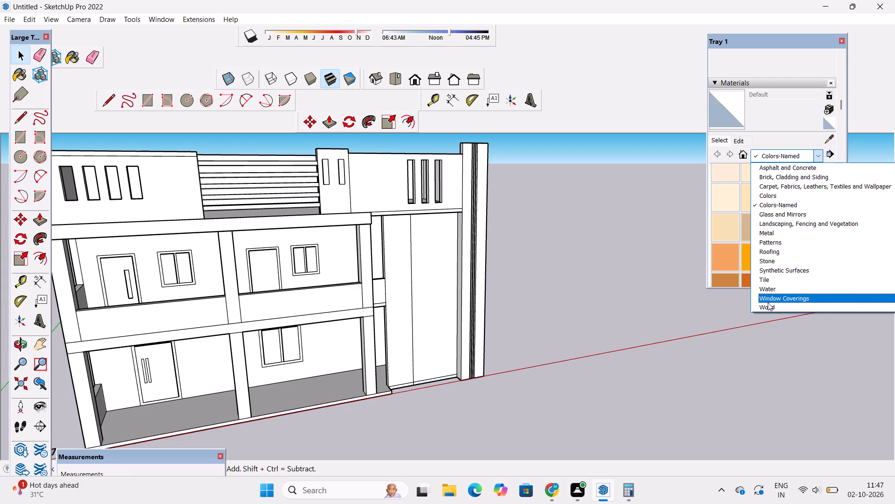
scroll(774, 306, down, 1)
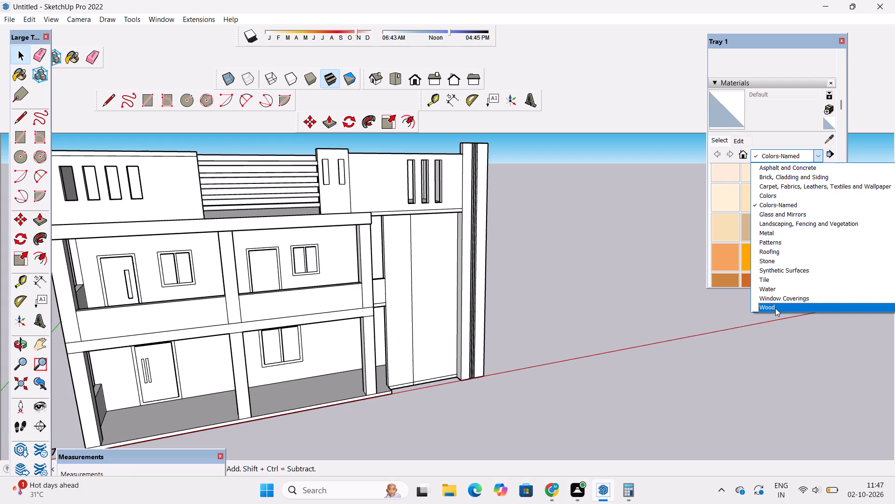
scroll(757, 287, down, 1)
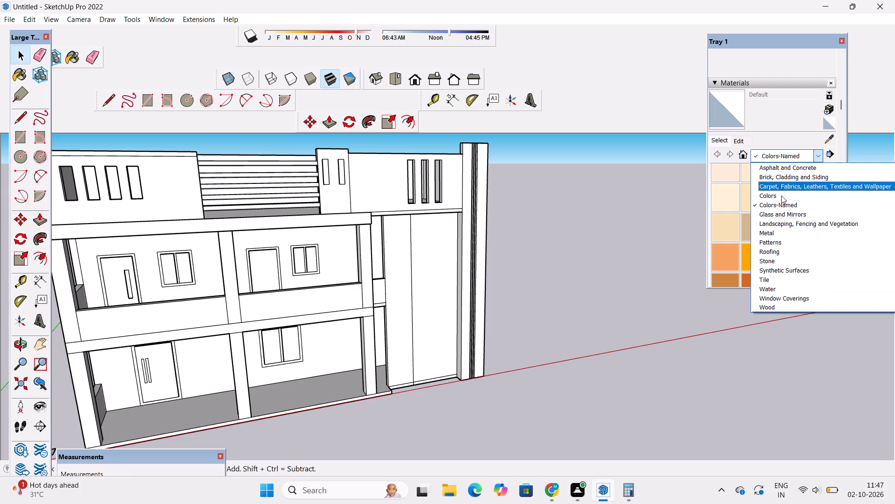
click(783, 214)
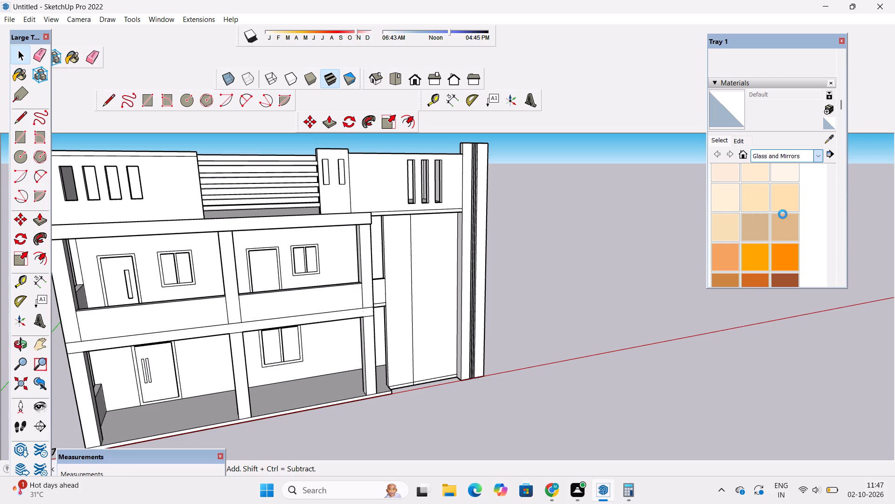
click(812, 206)
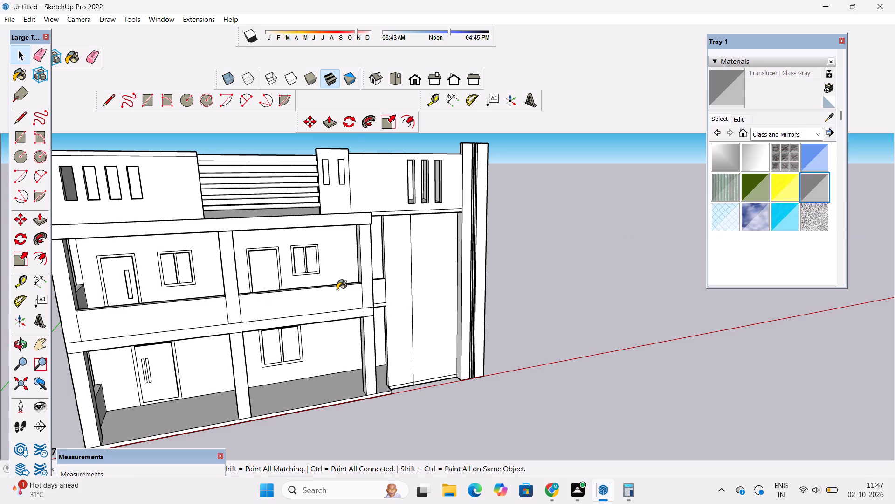
click(337, 290)
scroll(454, 293, down, 4)
scroll(279, 297, up, 8)
click(296, 312)
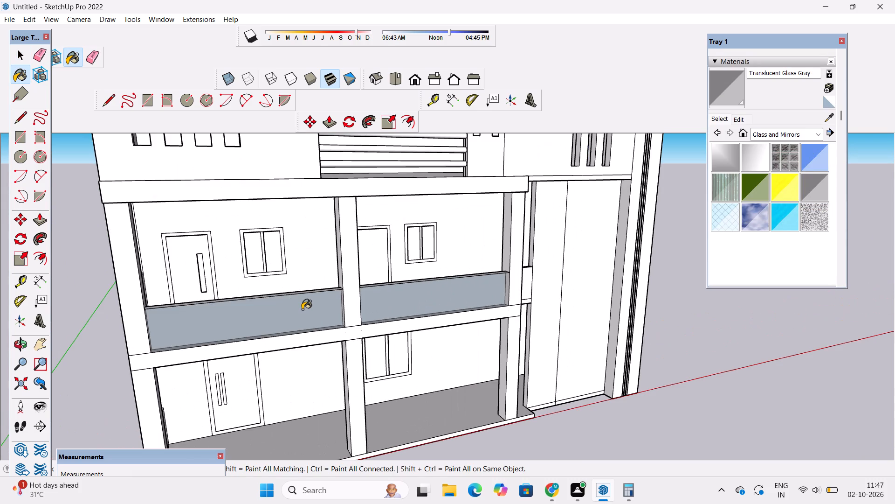
Paint the inner faces of both front upper-balcony railing panels with Translucent Glass Gray.
scroll(302, 309, down, 3)
key(o)
drag(207, 350, 421, 352)
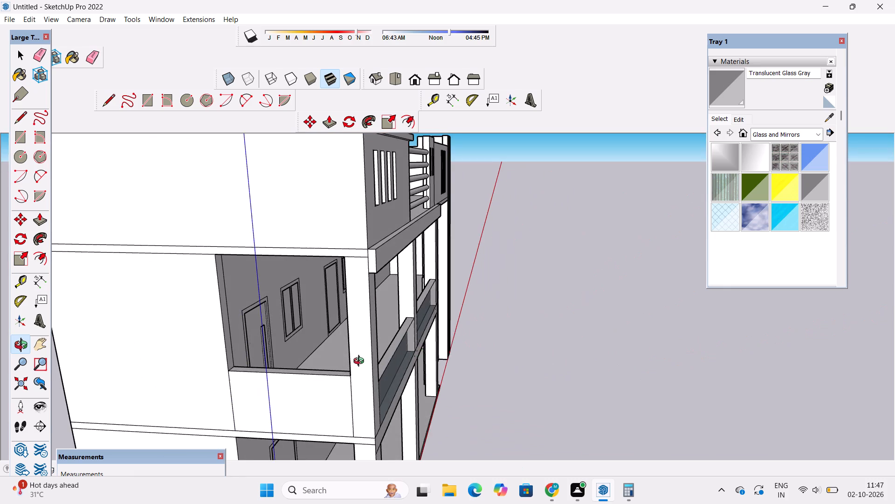
drag(358, 364, 318, 332)
drag(279, 360, 352, 364)
shift+drag(352, 364, 339, 349)
scroll(341, 346, up, 2)
drag(344, 346, 376, 351)
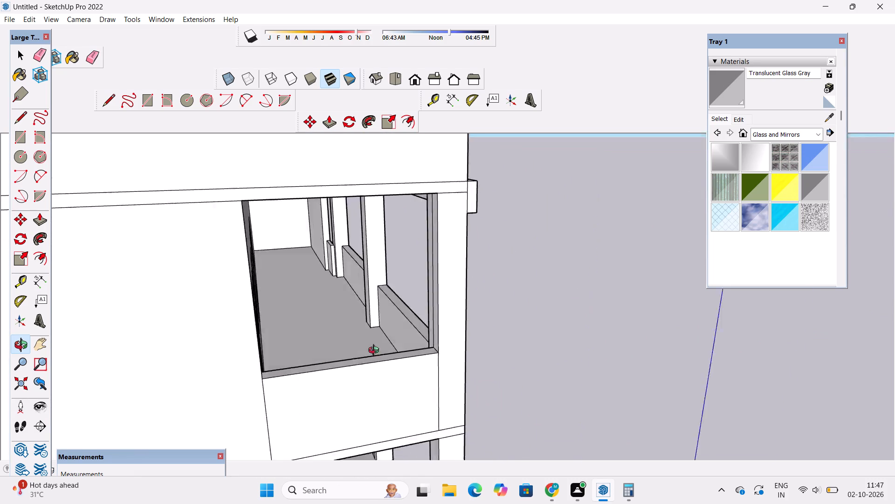
drag(376, 351, 398, 354)
shift+drag(405, 345, 322, 356)
scroll(317, 356, up, 3)
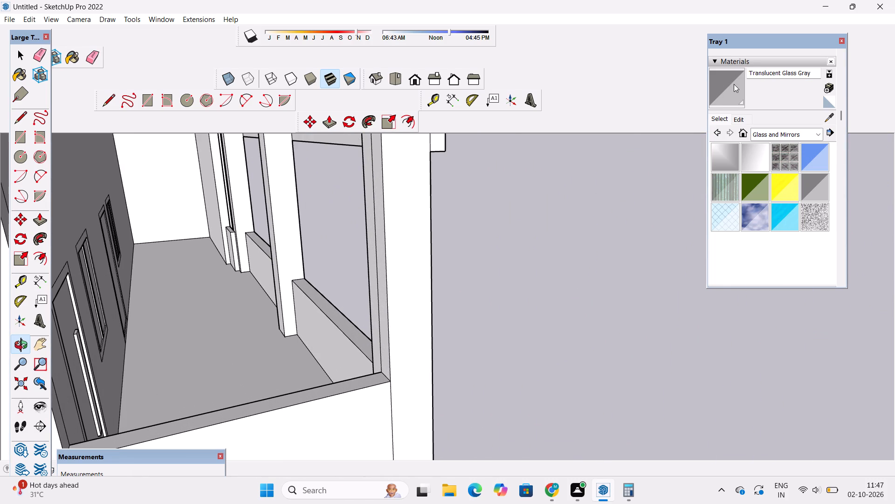
click(734, 84)
click(328, 328)
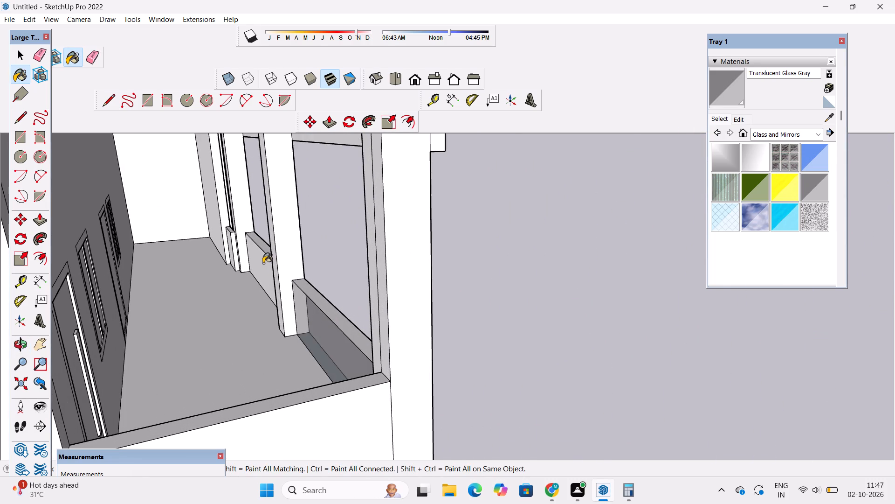
click(262, 261)
Paint the outer face of the upper balcony's side railing with Translucent Glass Gray.
scroll(268, 284, down, 6)
scroll(283, 348, up, 2)
click(283, 348)
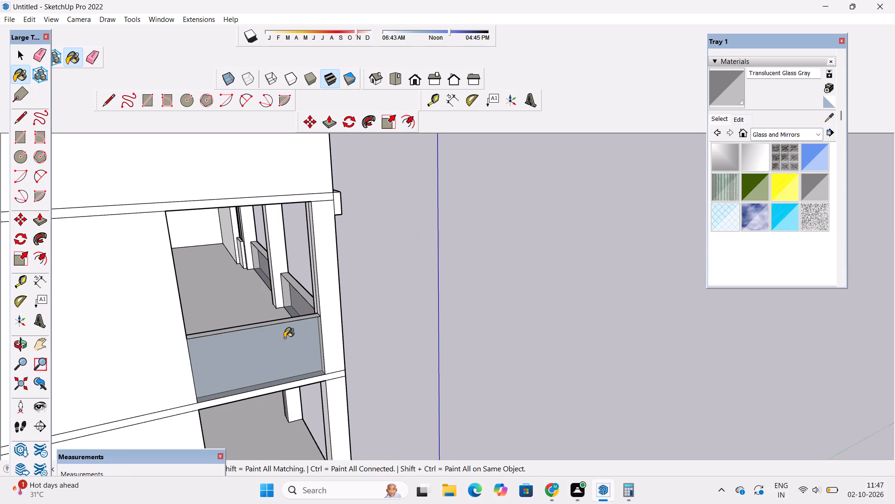
Paint the inner face of the upper balcony's side railing with Translucent Glass Gray.
key(o)
drag(460, 342, 141, 368)
drag(425, 292, 362, 301)
drag(375, 287, 382, 363)
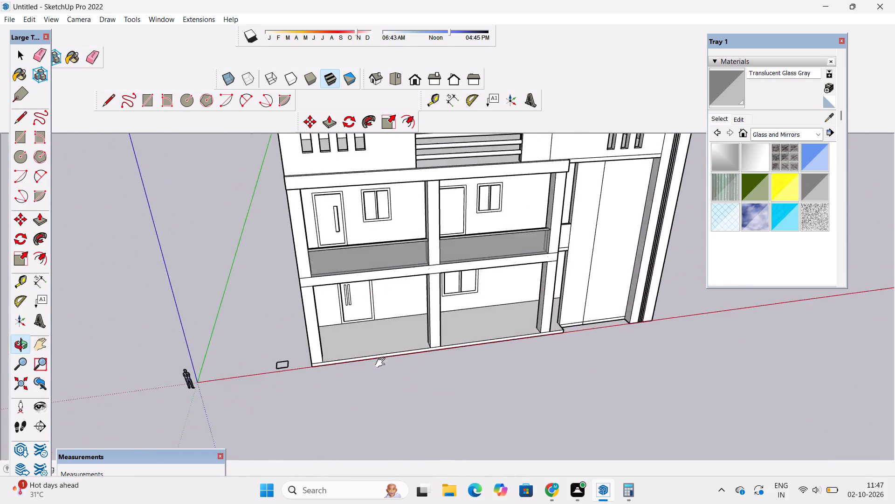
drag(382, 363, 382, 379)
drag(385, 368, 320, 351)
scroll(336, 315, up, 7)
drag(343, 315, 270, 332)
drag(296, 317, 303, 374)
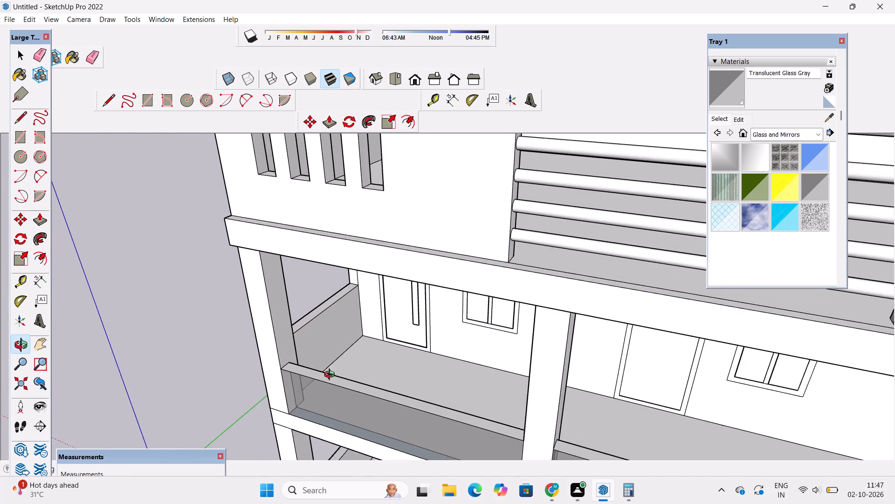
drag(331, 376, 327, 335)
click(732, 76)
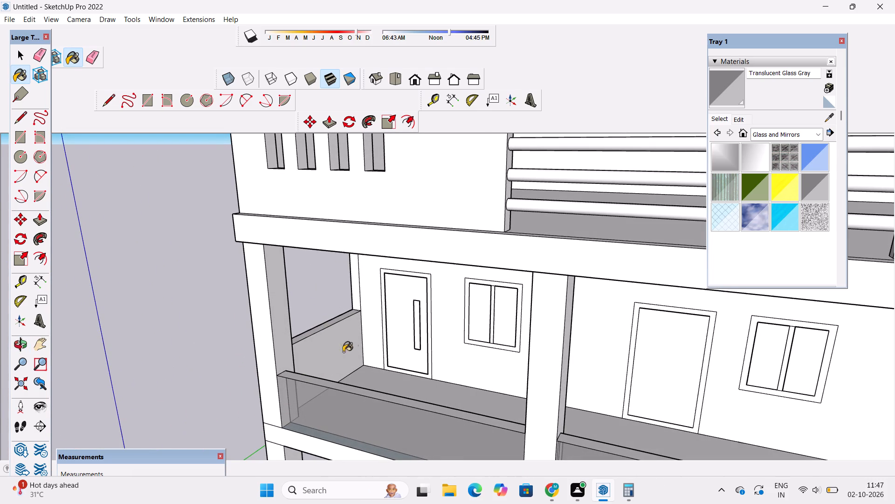
click(330, 353)
Examine the glass balcony railings and the whole front facade from above and from the front.
key(o)
scroll(330, 353, down, 11)
drag(308, 394, 396, 406)
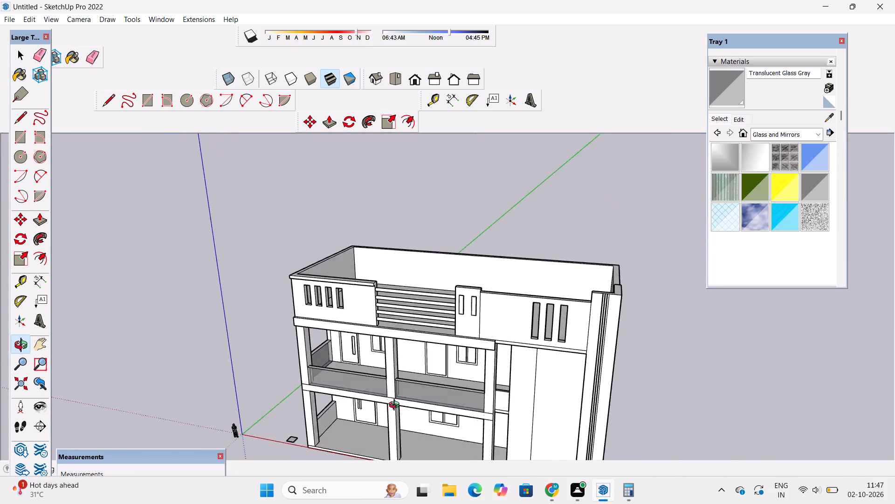
drag(396, 406, 426, 397)
drag(436, 385, 373, 374)
drag(372, 402, 386, 356)
drag(392, 375, 403, 336)
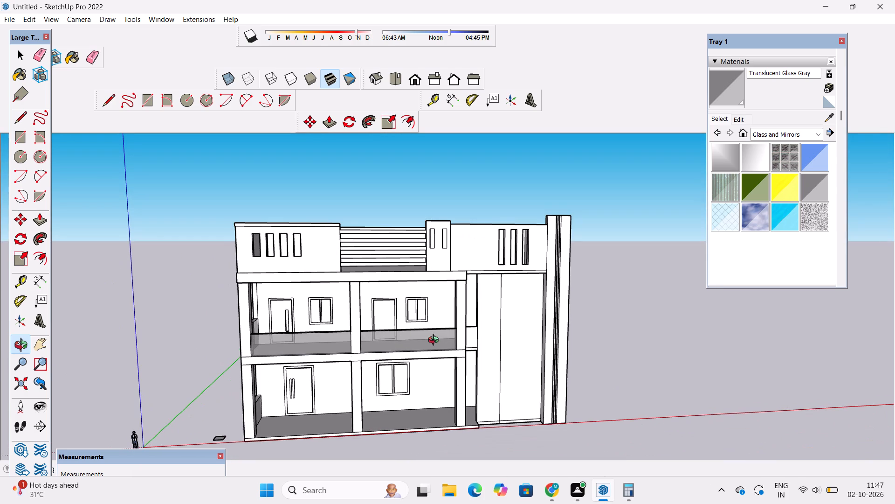
shift+drag(463, 341, 449, 354)
scroll(440, 354, down, 3)
shift+drag(396, 361, 407, 334)
scroll(407, 334, down, 2)
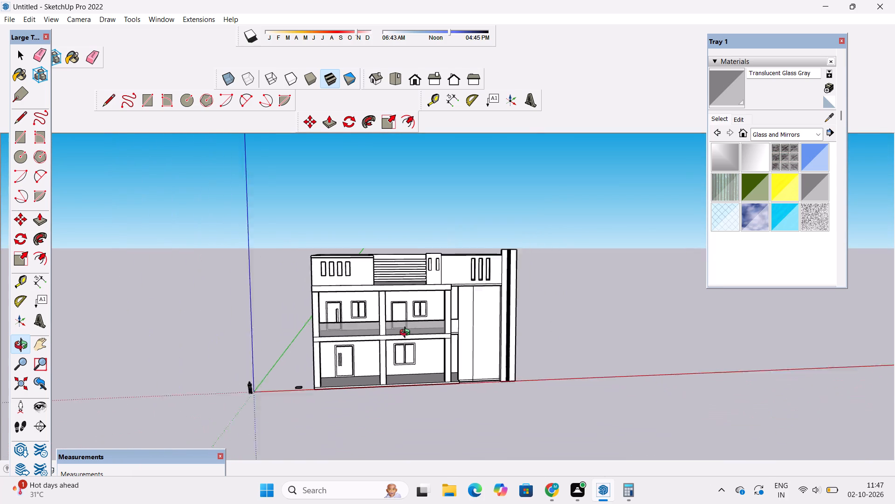
scroll(407, 334, down, 1)
shift+drag(415, 348, 427, 366)
Paint the front and inner side faces of the upper-balcony column nearest the tall wall panel with 0111_SlateGray from Colors-Named.
click(758, 136)
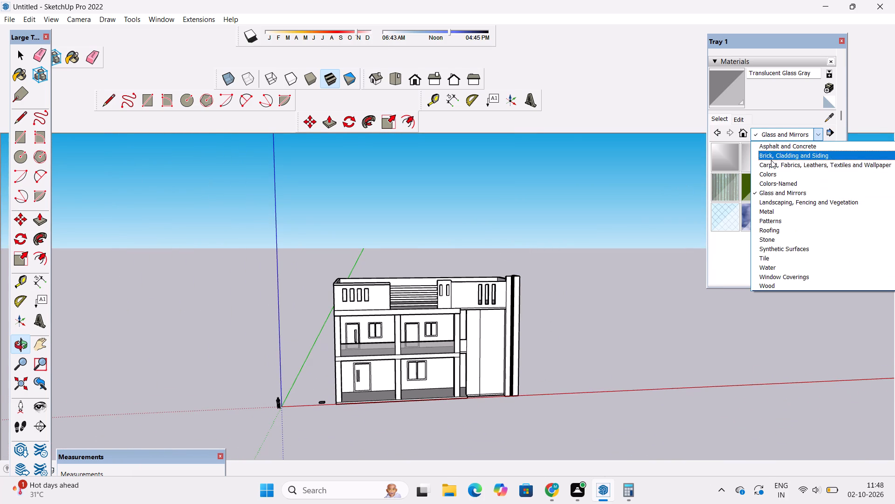
click(782, 183)
scroll(782, 183, down, 3)
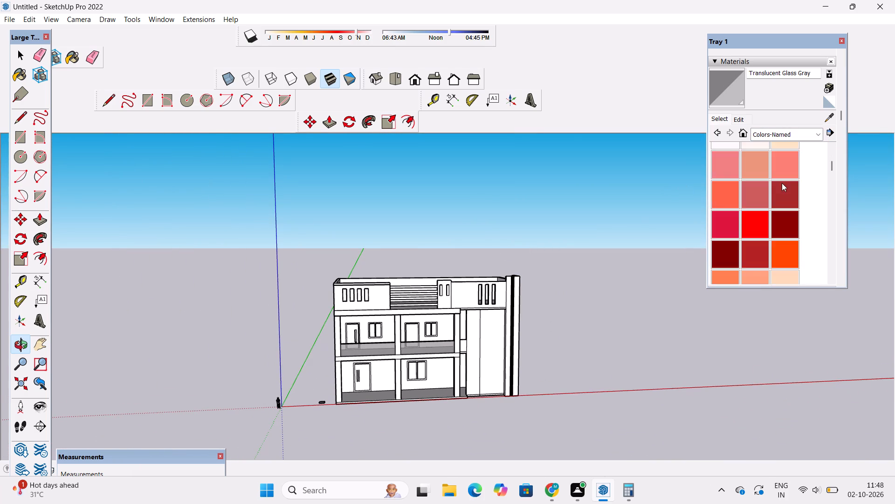
scroll(782, 183, down, 12)
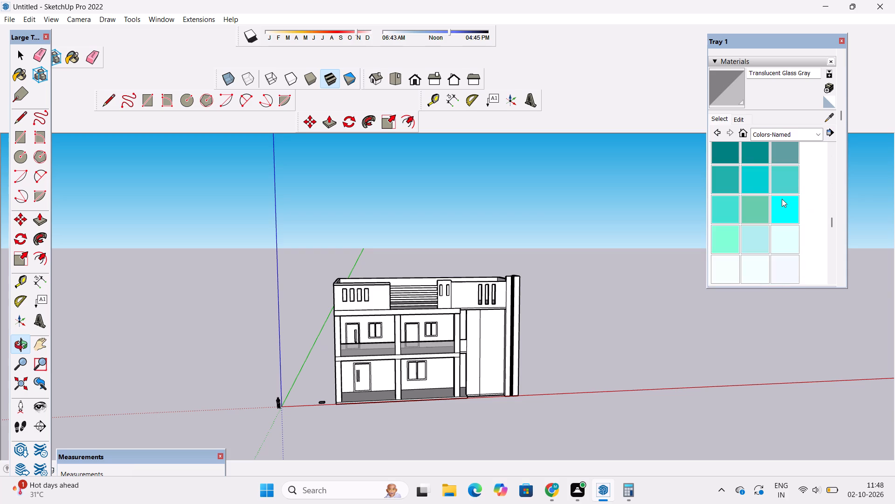
scroll(782, 199, down, 3)
click(789, 230)
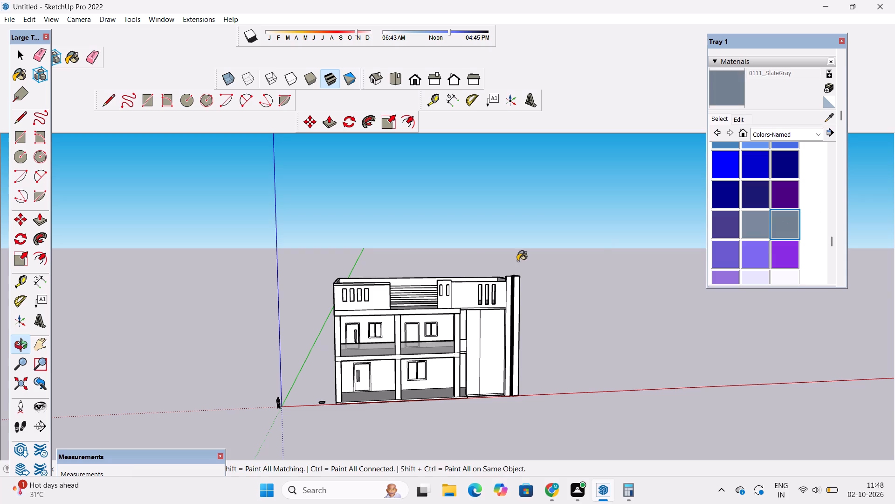
scroll(470, 273, down, 4)
scroll(461, 338, up, 3)
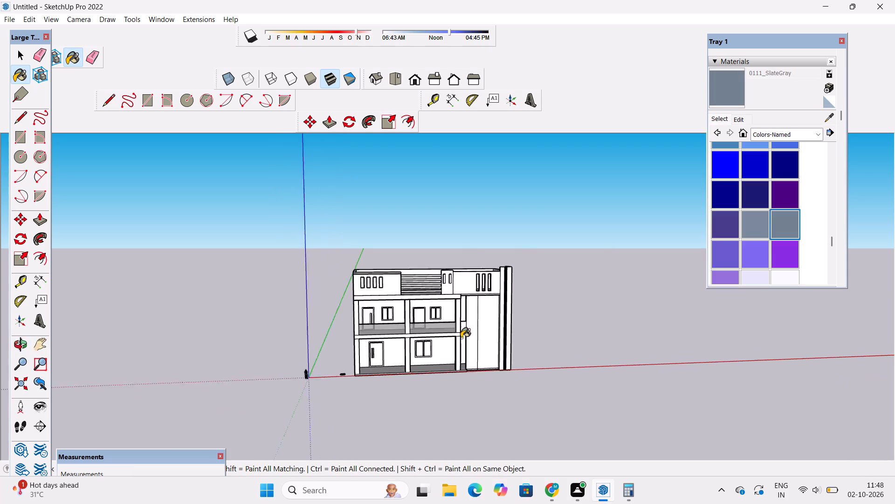
scroll(461, 338, up, 2)
scroll(434, 305, up, 14)
click(505, 269)
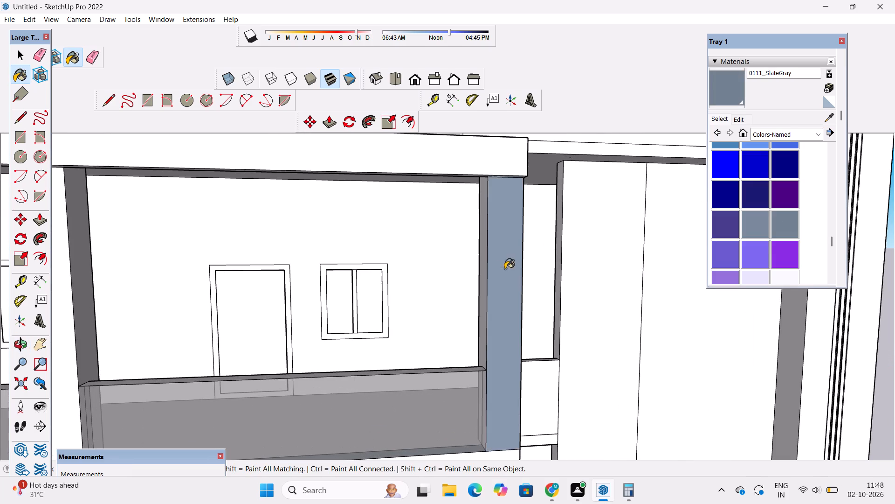
click(483, 279)
Paint the front and inner side faces of the upper-balcony end column farthest from the tall wall panel with 0111_SlateGray.
scroll(544, 258, down, 7)
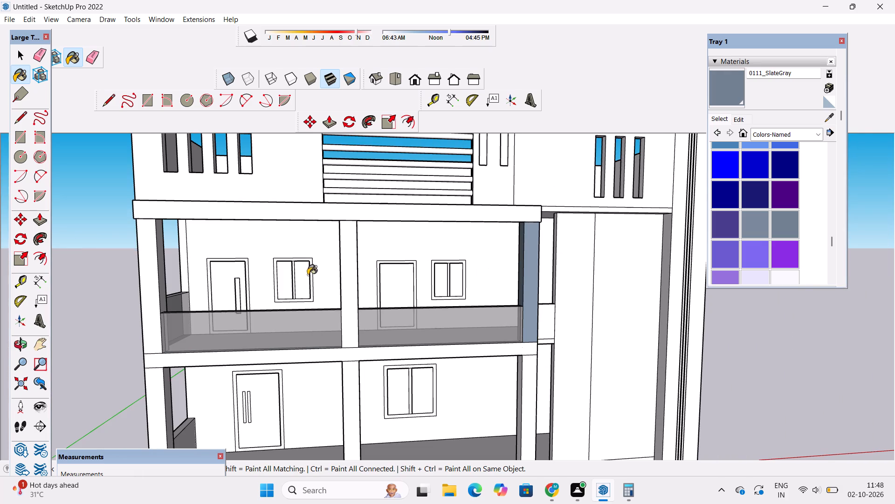
scroll(325, 263, up, 3)
scroll(221, 300, down, 3)
click(110, 310)
scroll(130, 280, up, 2)
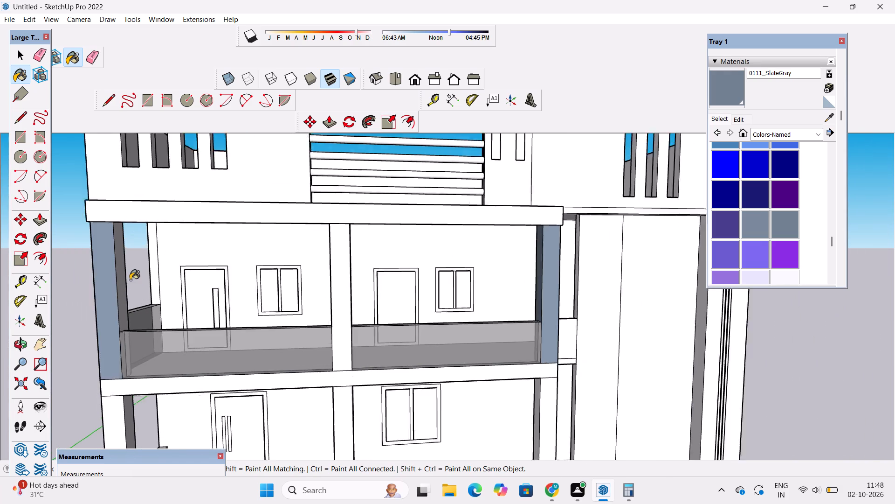
scroll(130, 280, up, 6)
click(114, 288)
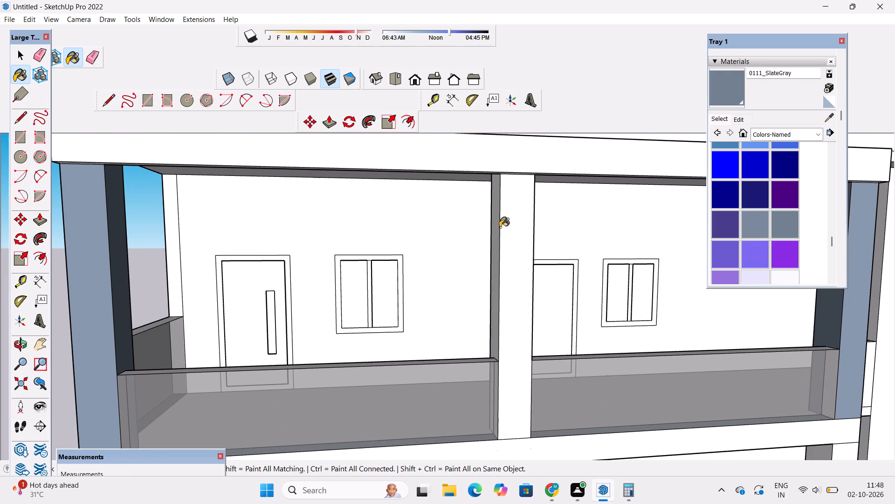
Paint the front face and both side faces of the middle upper-balcony column with 0111_SlateGray.
click(496, 231)
click(513, 231)
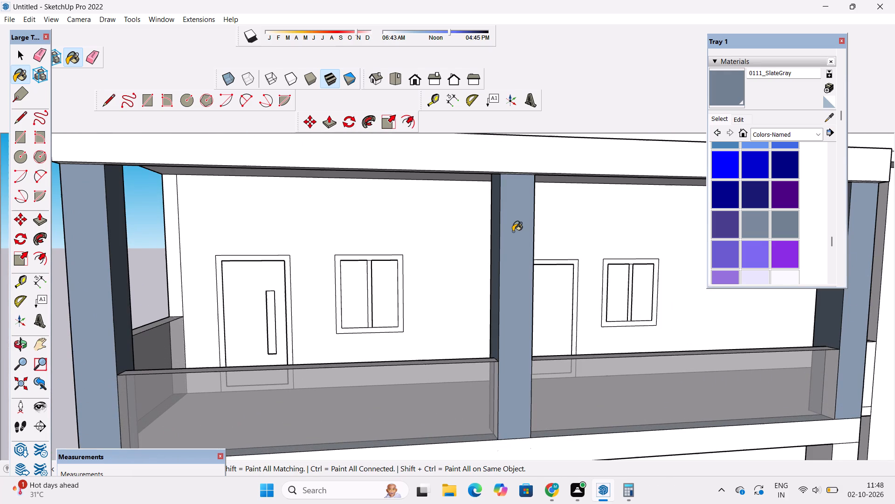
key(o)
drag(585, 267, 441, 295)
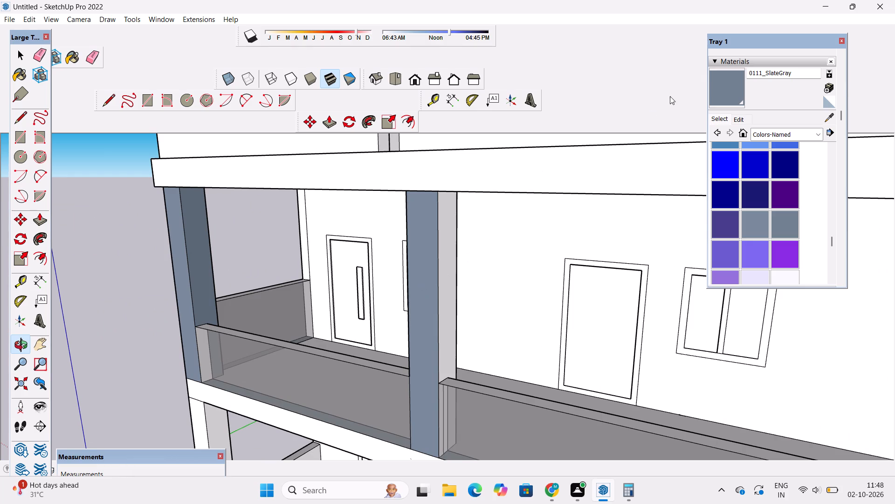
click(740, 90)
click(442, 279)
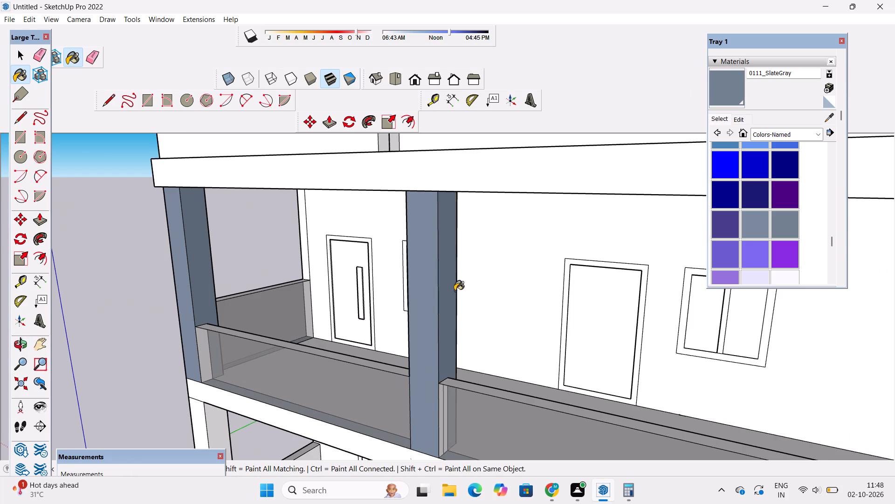
Paint the outer side face of the end column nearest the tall wall panel with 0111_SlateGray.
scroll(456, 292, down, 5)
key(o)
scroll(472, 285, down, 4)
drag(287, 337, 443, 326)
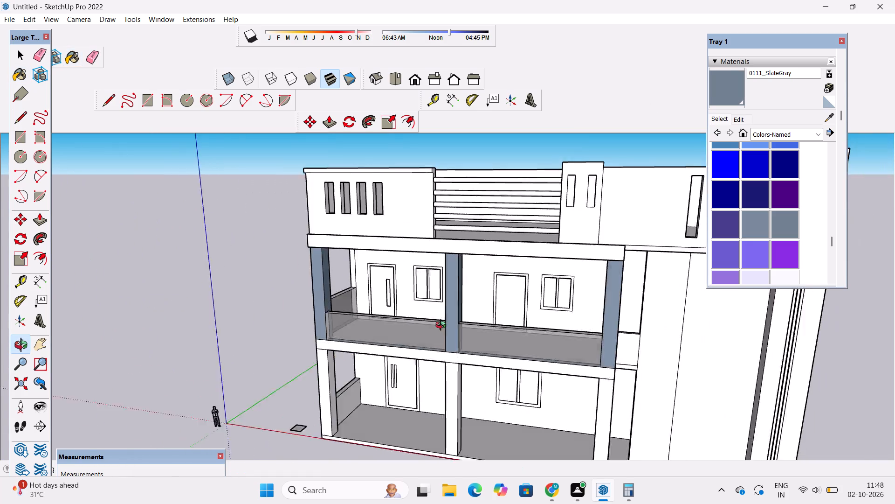
drag(443, 326, 445, 326)
drag(451, 325, 289, 338)
click(724, 81)
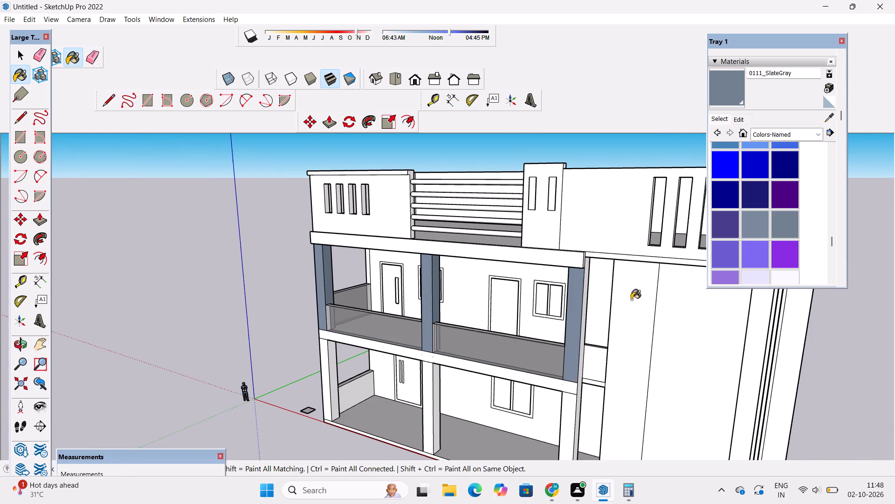
click(585, 293)
scroll(646, 179, down, 6)
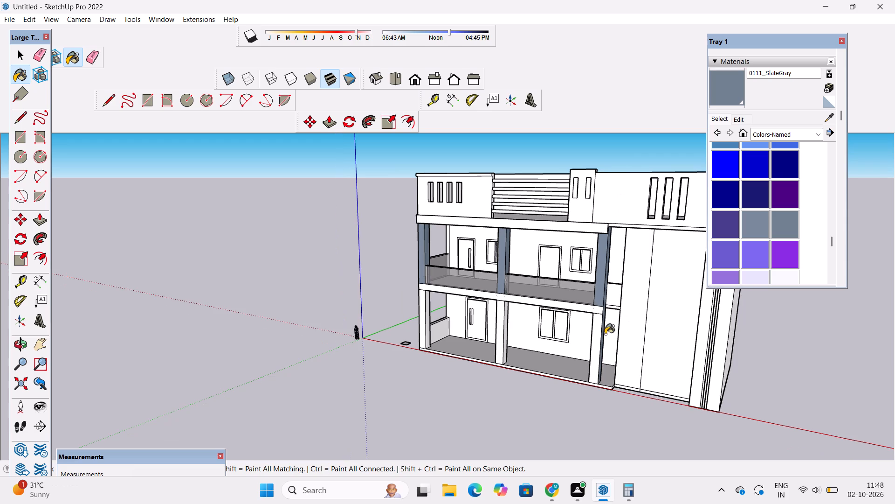
Paint the front faces of all three ground-floor columns, plus the middle and far end columns' visible side faces, with 0111_SlateGray.
scroll(613, 333, down, 3)
scroll(612, 342, up, 9)
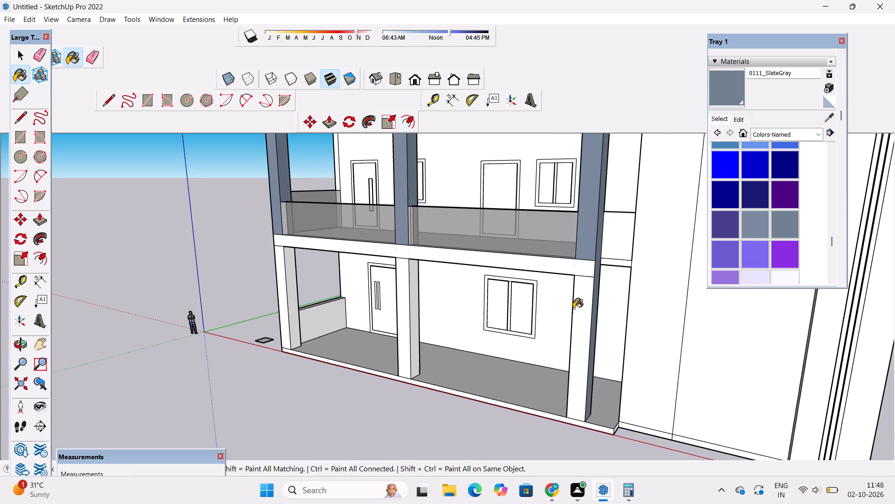
click(581, 301)
click(400, 296)
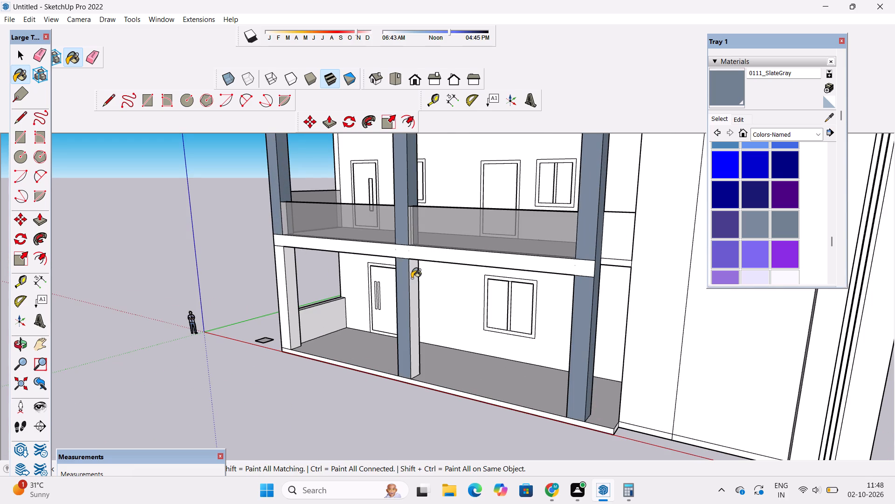
click(412, 278)
scroll(529, 315, down, 6)
scroll(399, 305, up, 13)
click(379, 288)
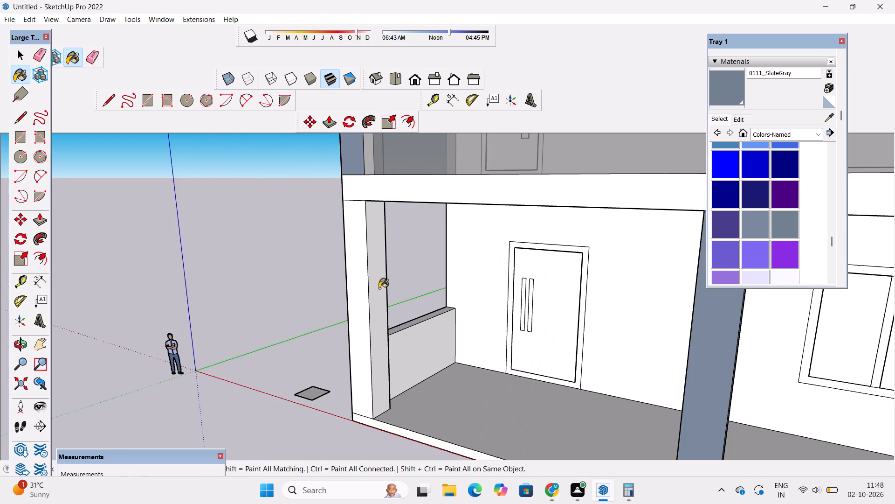
click(349, 275)
Paint the outer side face of the end column farthest from the tall wall panel with 0111_SlateGray on both storeys.
key(o)
scroll(358, 279, down, 4)
drag(358, 327, 627, 317)
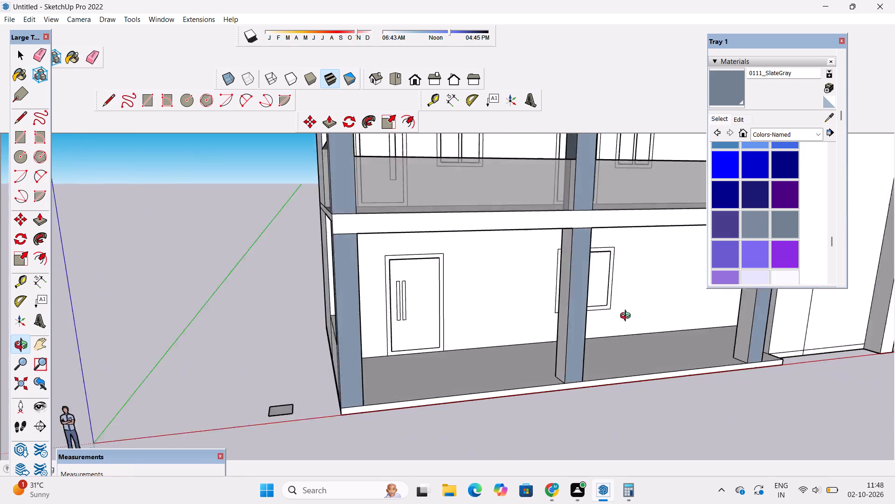
drag(627, 317, 838, 293)
shift+drag(634, 316, 633, 331)
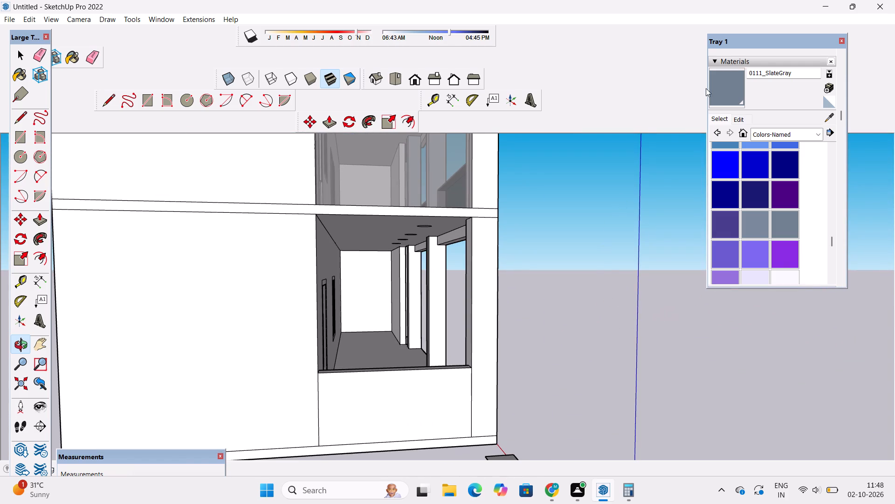
click(720, 89)
click(488, 304)
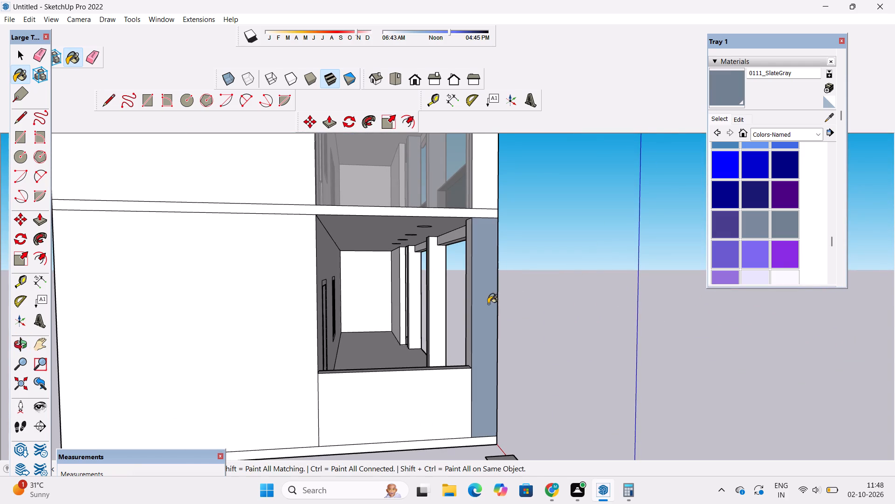
click(485, 196)
Paint the ground-floor far end column's back face and the middle column's side face towards it with 0111_SlateGray.
scroll(469, 245, up, 9)
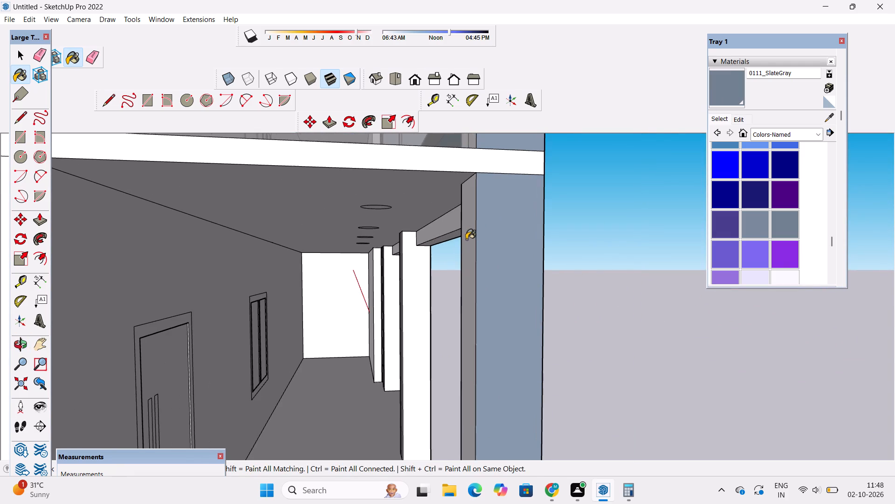
click(466, 239)
click(411, 282)
Erase the stray vertical edge dividing the back face of the middle ground-floor column.
scroll(402, 272, up, 10)
scroll(384, 272, down, 2)
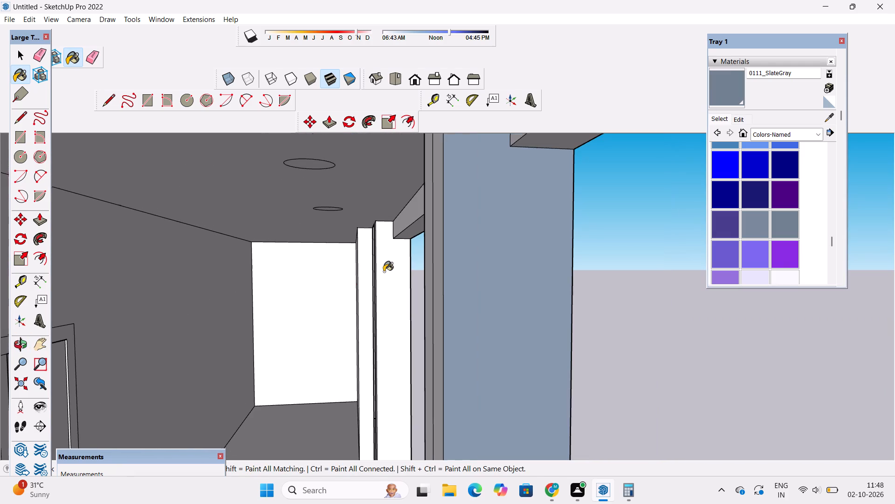
scroll(417, 272, up, 2)
key(e)
scroll(419, 272, down, 2)
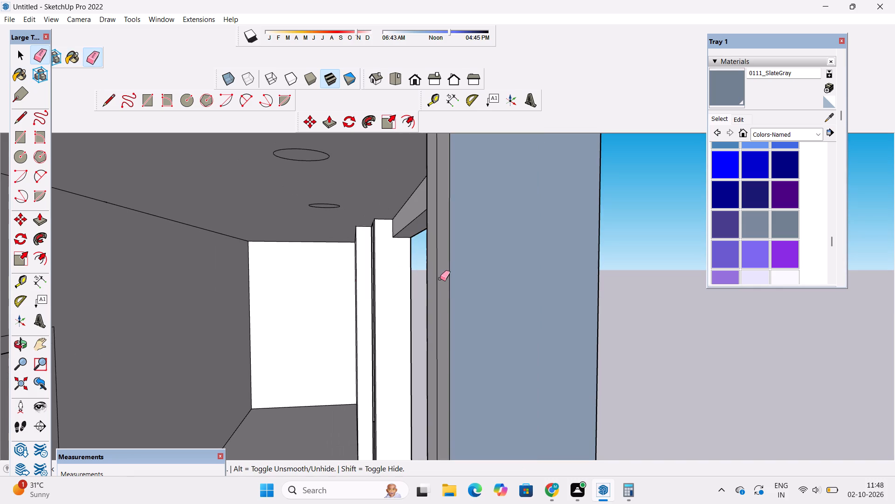
click(440, 286)
drag(440, 294, 439, 299)
click(437, 299)
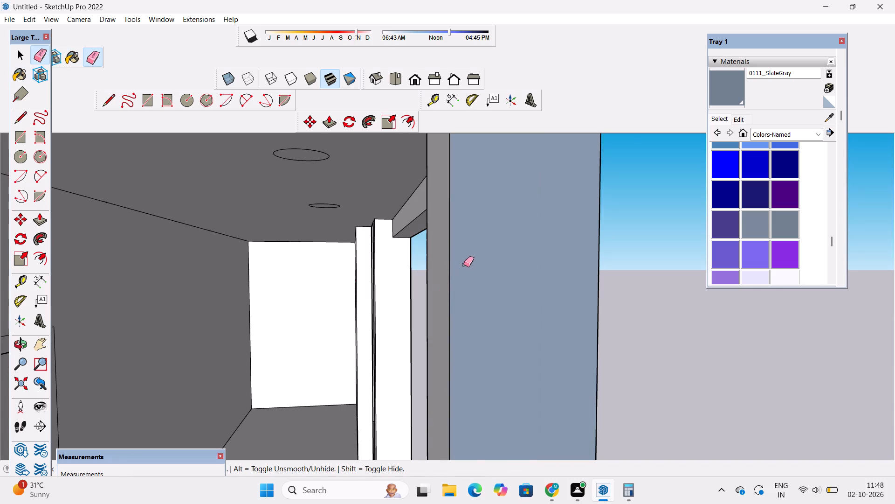
Paint the middle ground-floor column's back face and the unpainted side and back faces of the column nearest the tall wall panel with 0111_SlateGray.
key(space)
click(723, 100)
scroll(412, 239, up, 2)
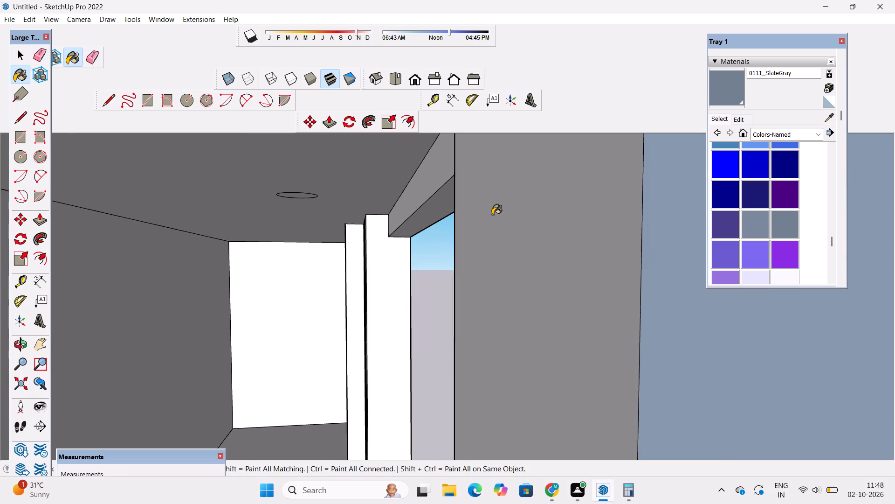
click(492, 215)
scroll(490, 218, down, 4)
click(405, 268)
scroll(459, 237, down, 4)
scroll(367, 266, up, 4)
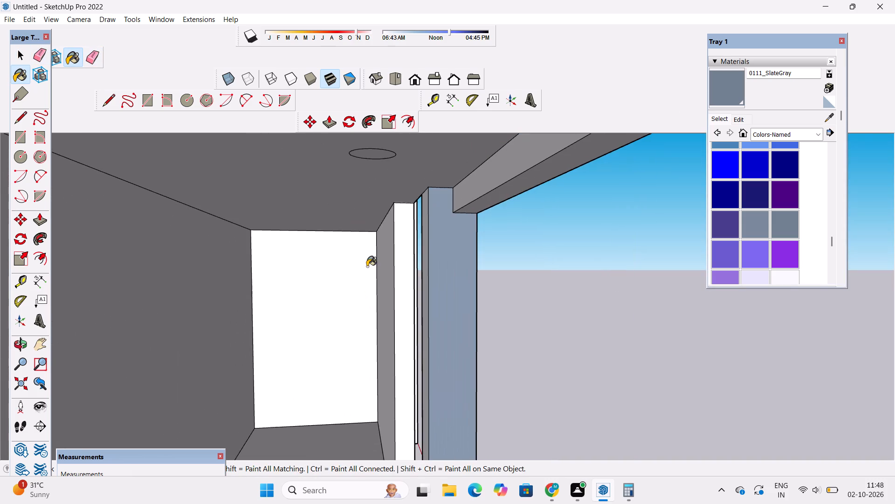
scroll(428, 252, up, 4)
click(464, 219)
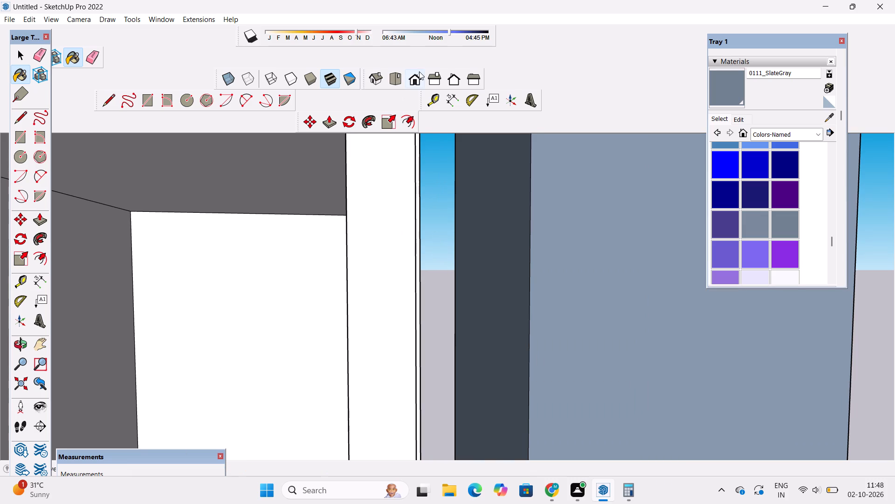
Examine the painted columns and the whole facade from the front and at an angle.
click(418, 77)
scroll(425, 232, down, 8)
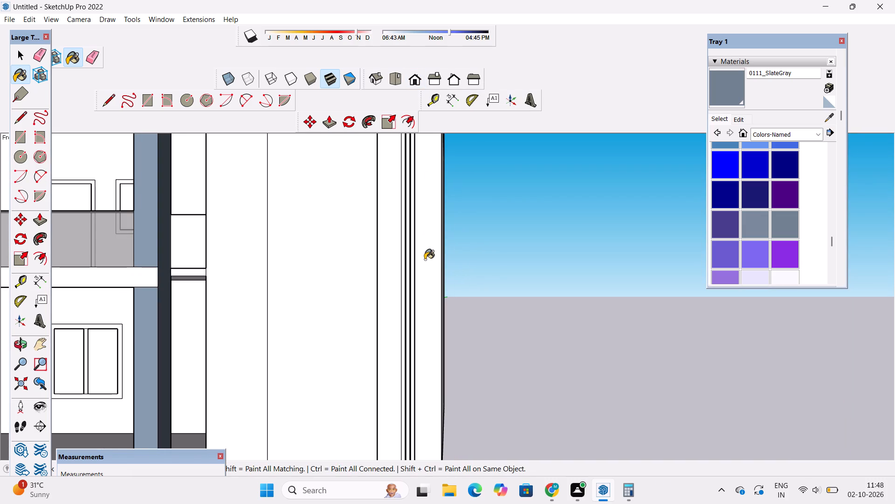
key(space)
key(o)
scroll(426, 260, down, 4)
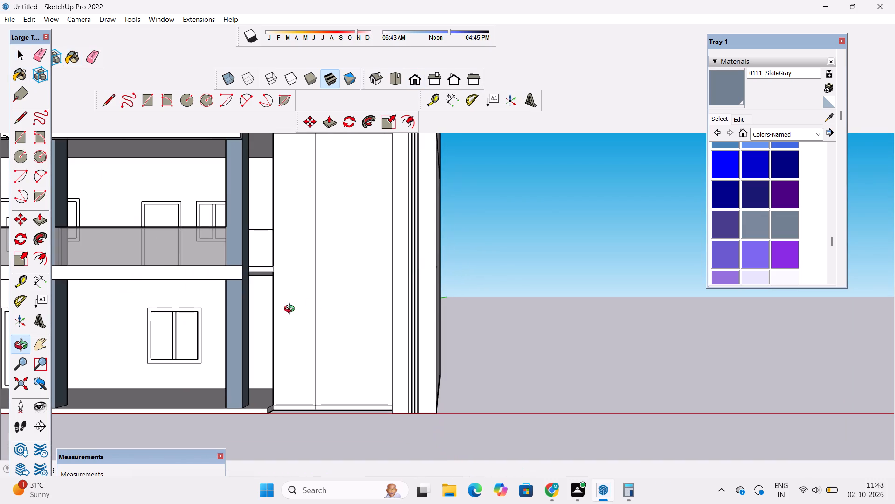
shift+drag(284, 311, 376, 315)
drag(267, 313, 373, 314)
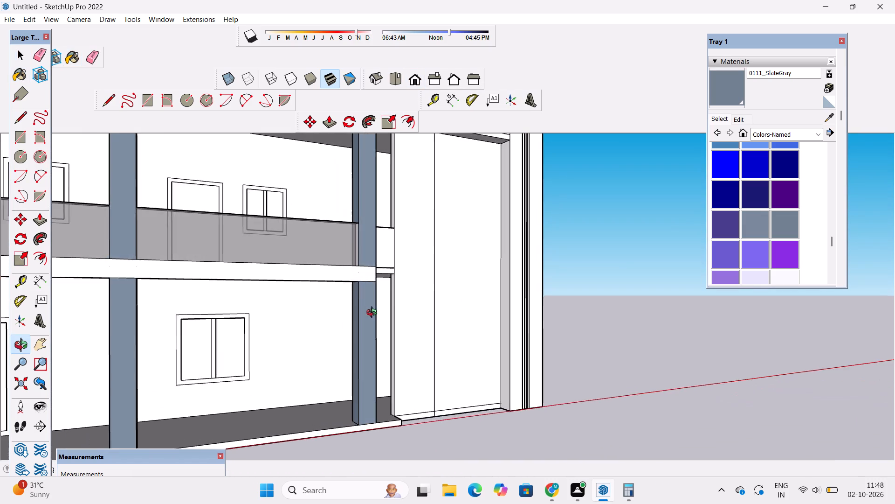
scroll(374, 313, down, 6)
drag(461, 292, 364, 297)
shift+drag(363, 294, 412, 310)
click(412, 312)
Darken the 0111_SlateGray column material by lowering its colour brightness.
click(741, 121)
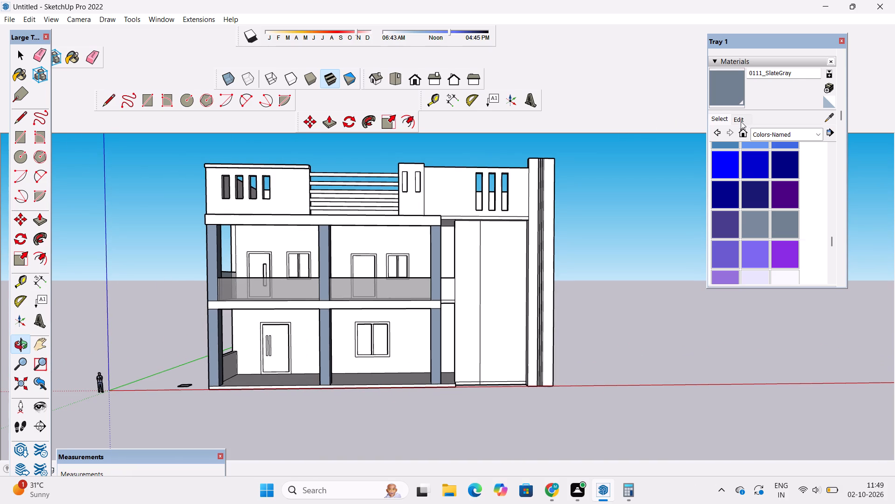
click(765, 176)
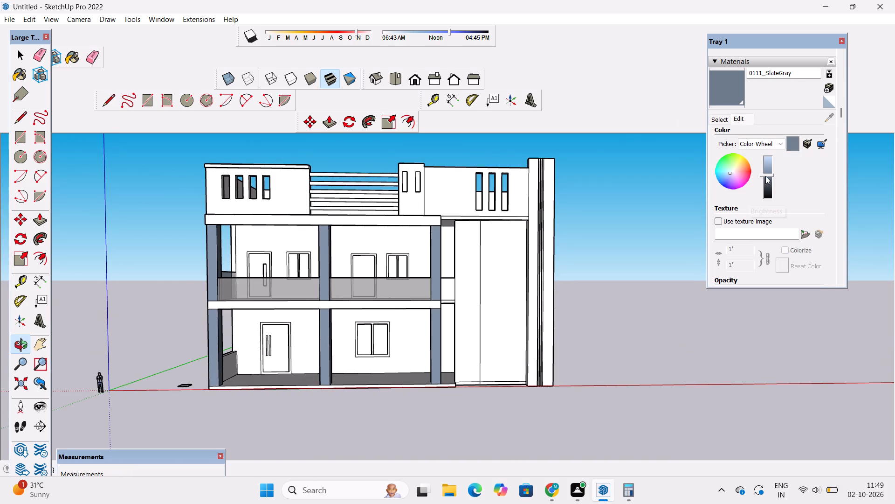
click(766, 177)
triple_click(767, 180)
click(767, 181)
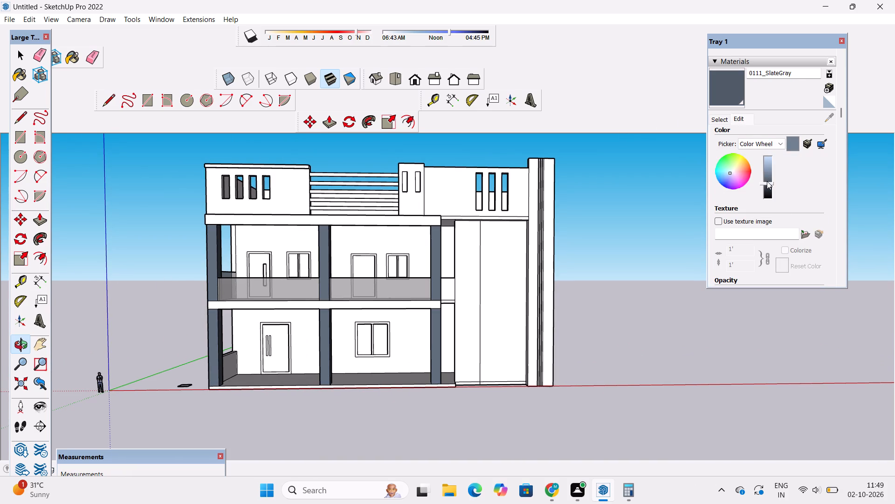
Examine the darkened columns on both storeys from slightly different front angles.
shift+drag(508, 260, 518, 296)
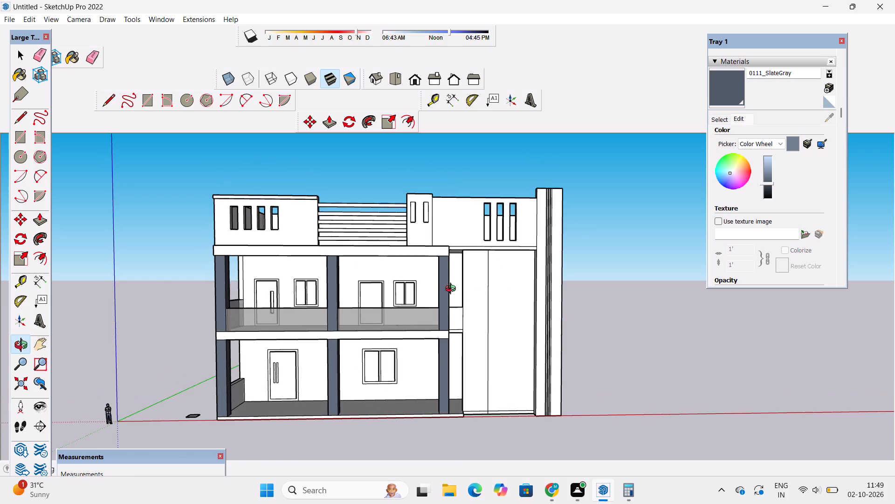
scroll(444, 283, up, 3)
shift+drag(444, 283, 459, 242)
drag(462, 242, 468, 265)
shift+drag(468, 276, 474, 259)
shift+drag(474, 259, 523, 267)
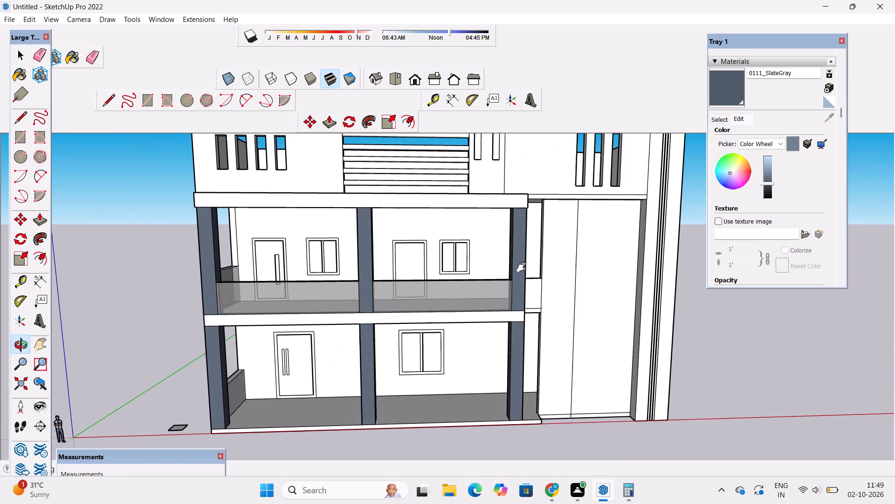
shift+drag(523, 267, 527, 280)
shift+drag(528, 283, 529, 238)
shift+drag(529, 236, 536, 280)
drag(536, 281, 537, 270)
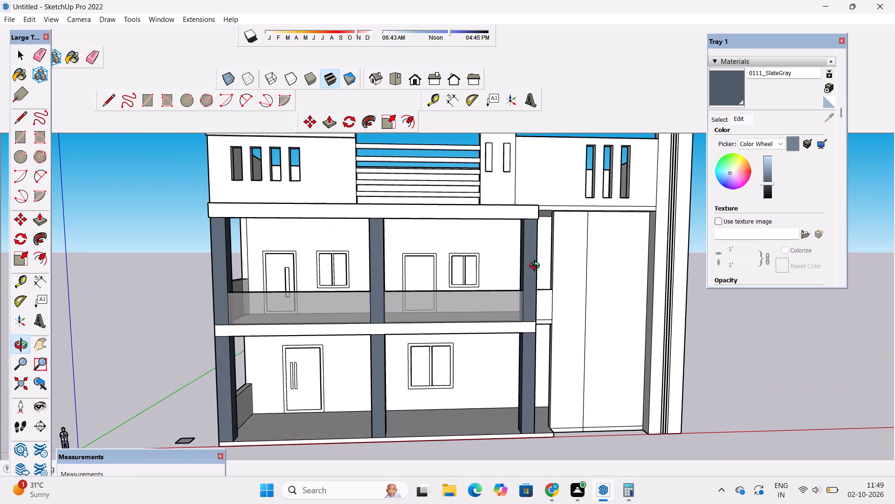
Paint the upper-floor door with the long handle, its frame and the adjacent window's frame with Wood Cherry Original from Wood.
click(724, 121)
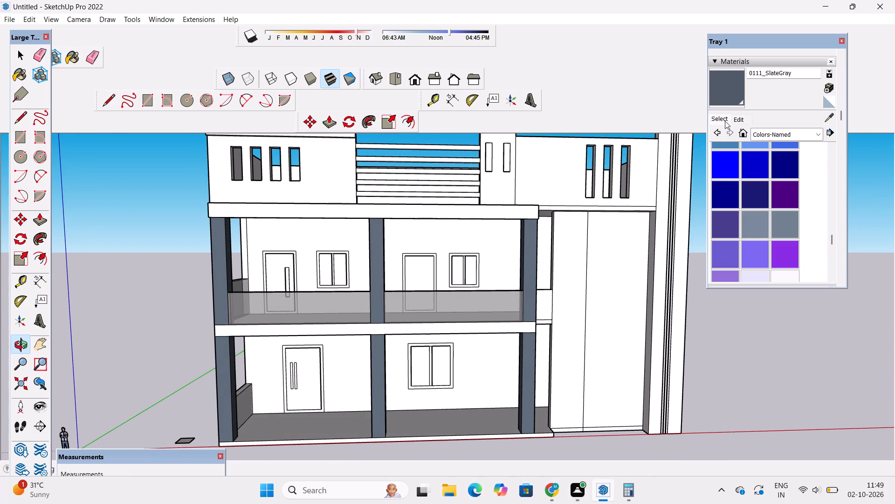
click(777, 135)
click(769, 284)
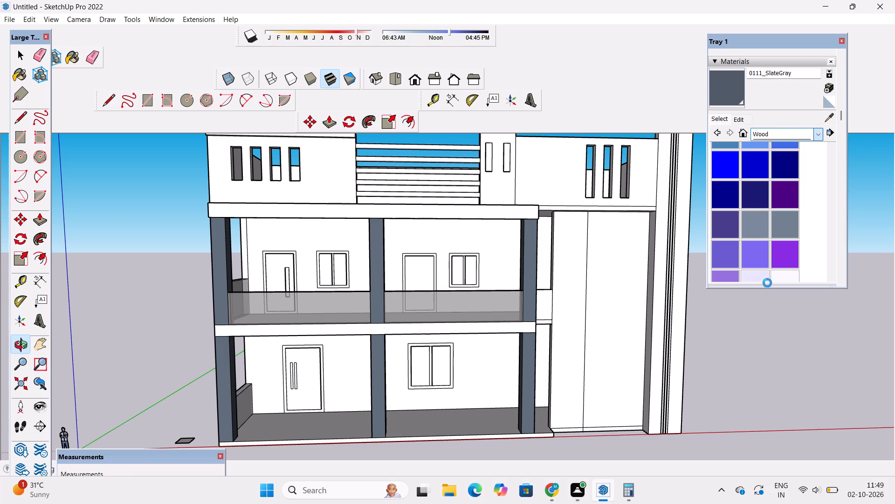
click(791, 161)
scroll(271, 269, up, 3)
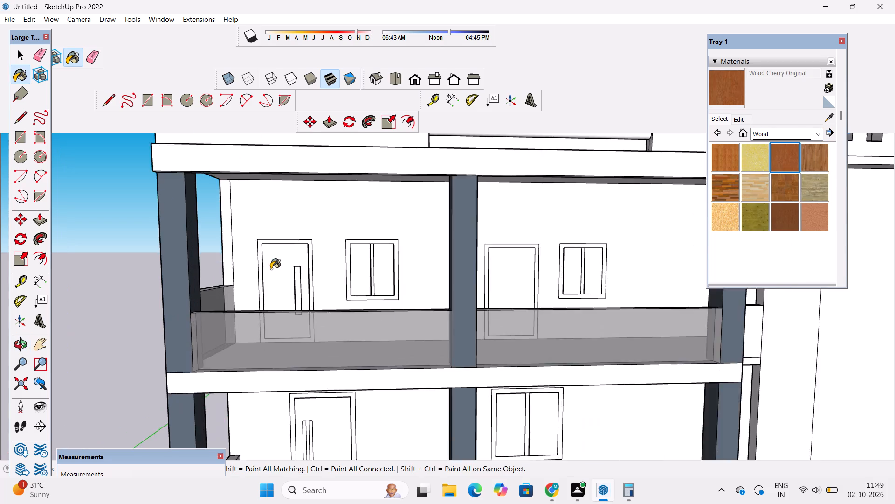
scroll(271, 269, up, 7)
click(275, 261)
scroll(288, 239, up, 3)
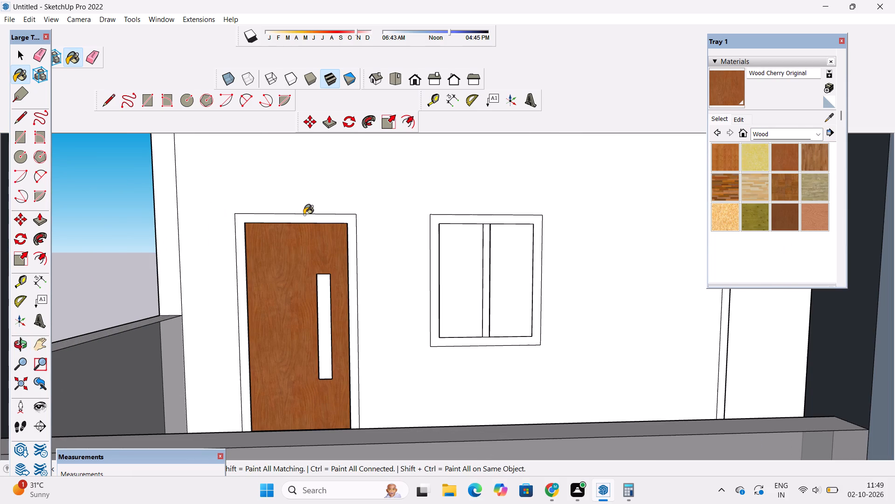
click(305, 216)
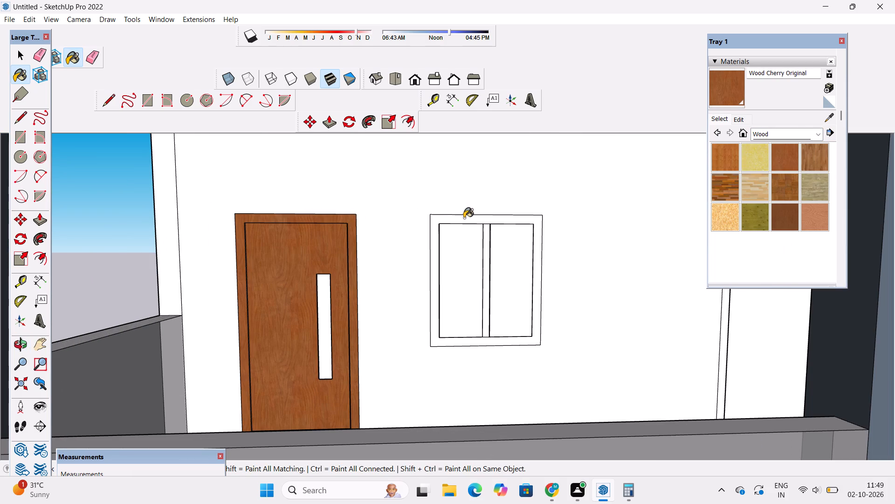
click(464, 218)
Paint the second upper-floor door's frame and the adjacent window's frame and central mullion with Wood Cherry Original.
scroll(283, 244, down, 9)
scroll(551, 245, up, 4)
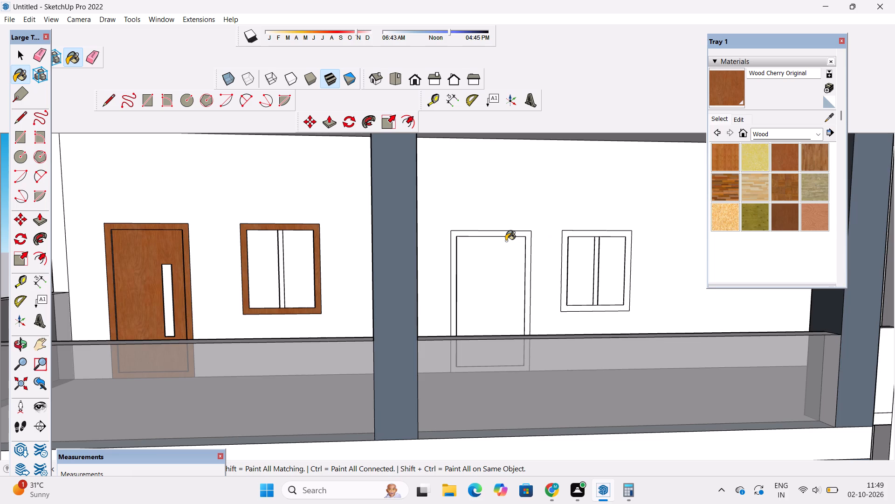
scroll(506, 241, down, 2)
scroll(506, 241, up, 7)
click(507, 234)
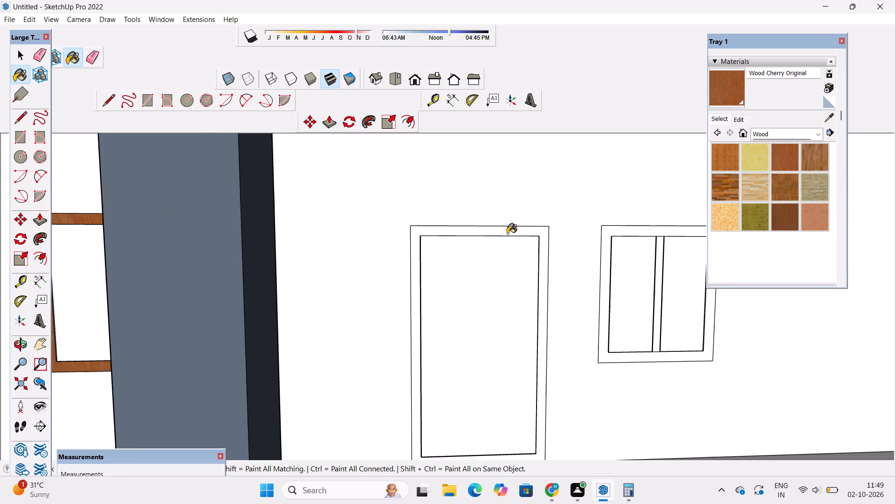
scroll(427, 240, down, 4)
click(590, 237)
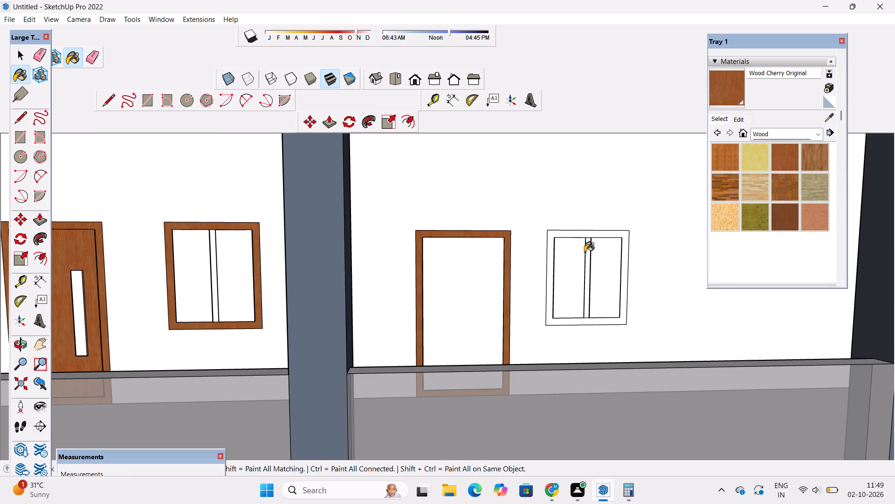
scroll(585, 234, up, 9)
click(585, 235)
click(594, 248)
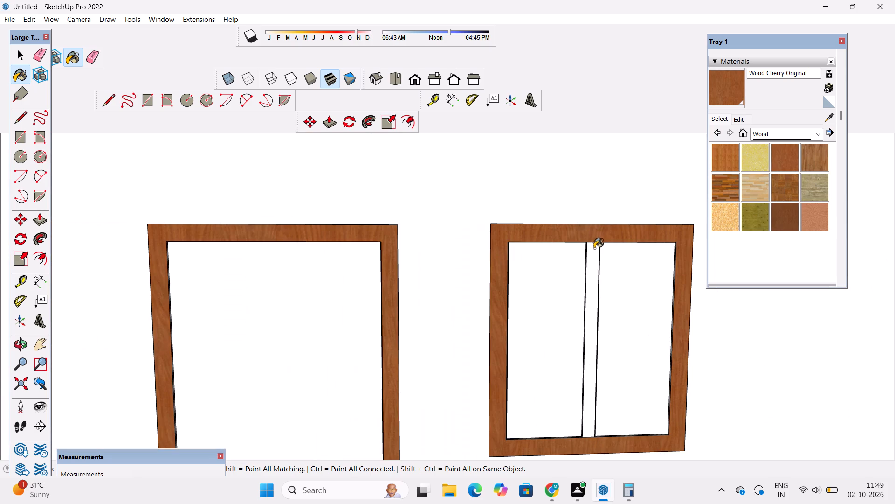
scroll(578, 194, down, 14)
scroll(336, 210, up, 5)
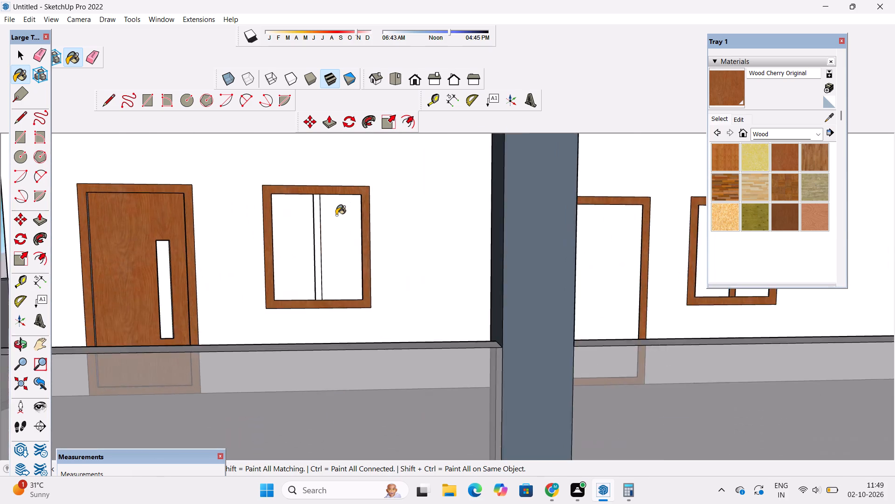
Paint the central mullion of the upper-floor window beside the long-handled door with Wood Cherry Original.
scroll(336, 215, up, 4)
click(305, 232)
scroll(296, 223, down, 4)
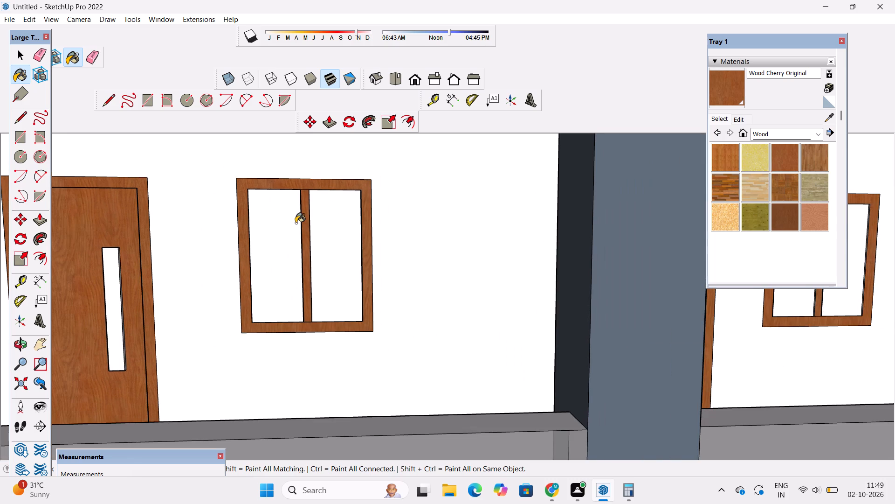
Paint the ground-floor window's frame and central mullion with Wood Cherry Original.
scroll(296, 223, down, 10)
scroll(394, 350, up, 2)
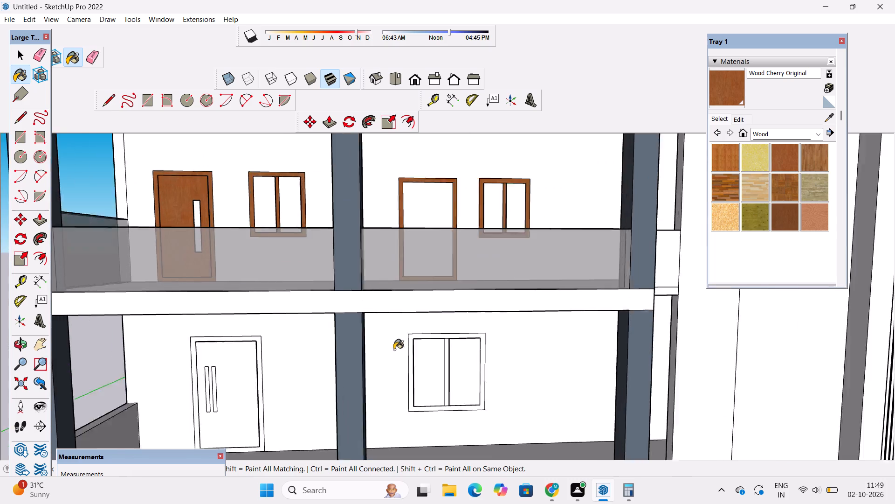
scroll(394, 350, up, 12)
click(442, 318)
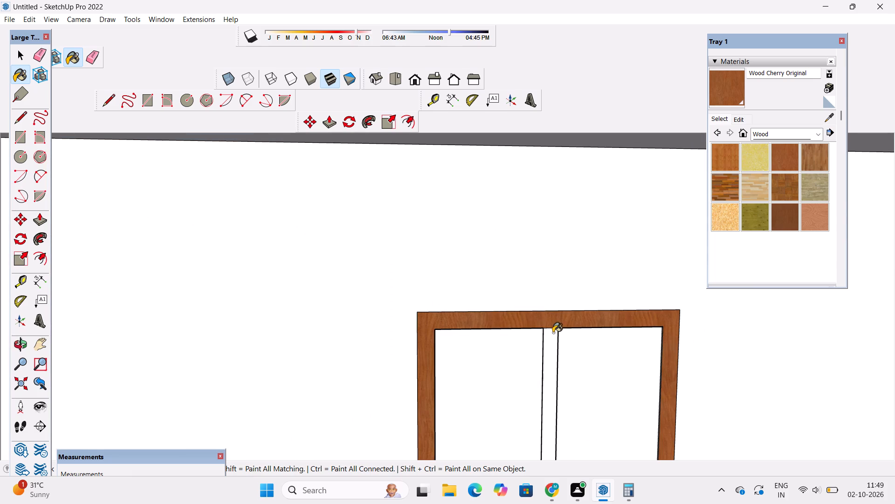
click(553, 333)
scroll(551, 252, down, 12)
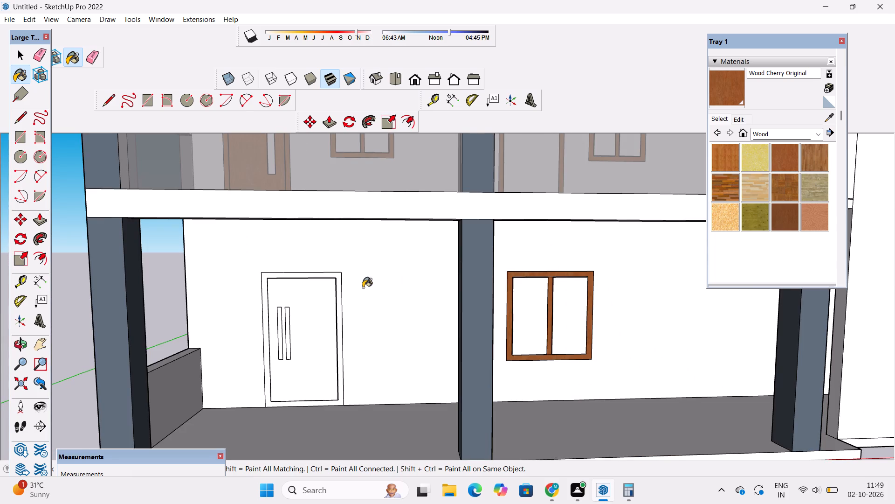
Paint the ground-floor double-handle door and its frame with Wood Cherry Original.
scroll(358, 302, down, 3)
scroll(307, 285, up, 8)
click(330, 274)
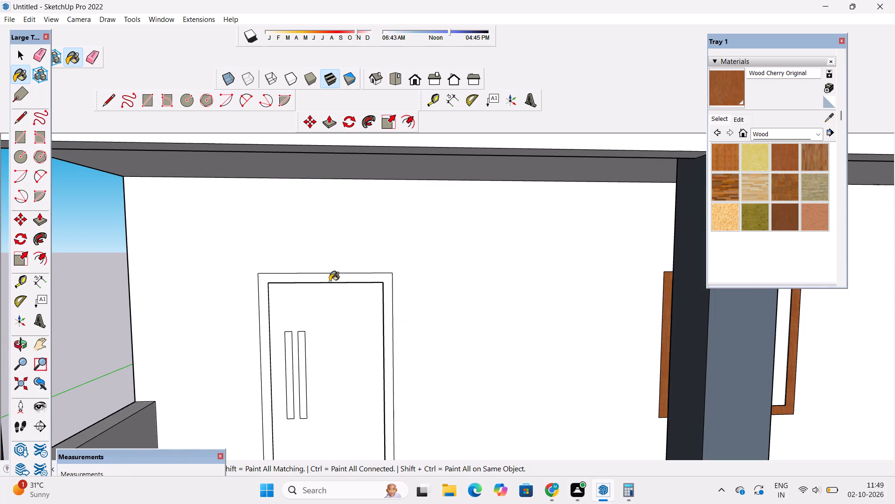
scroll(327, 283, down, 4)
click(338, 320)
scroll(218, 321, down, 10)
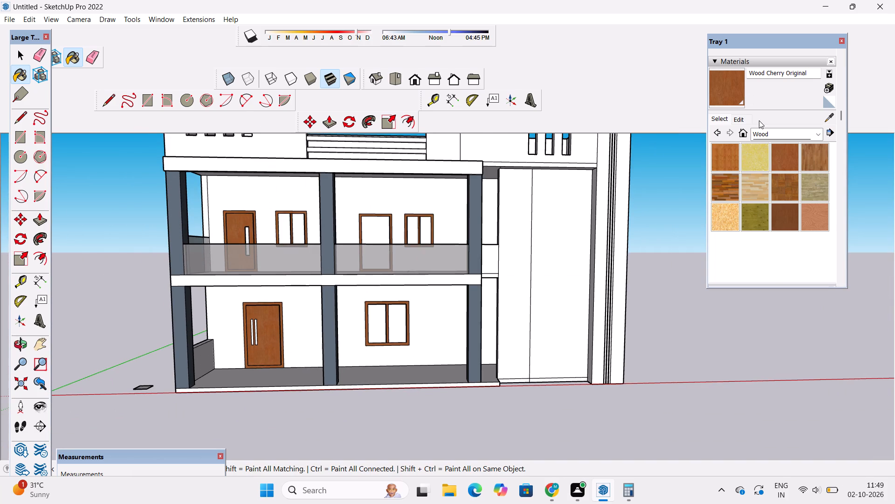
Darken the Wood Cherry Original material by lowering its colour brightness.
click(739, 119)
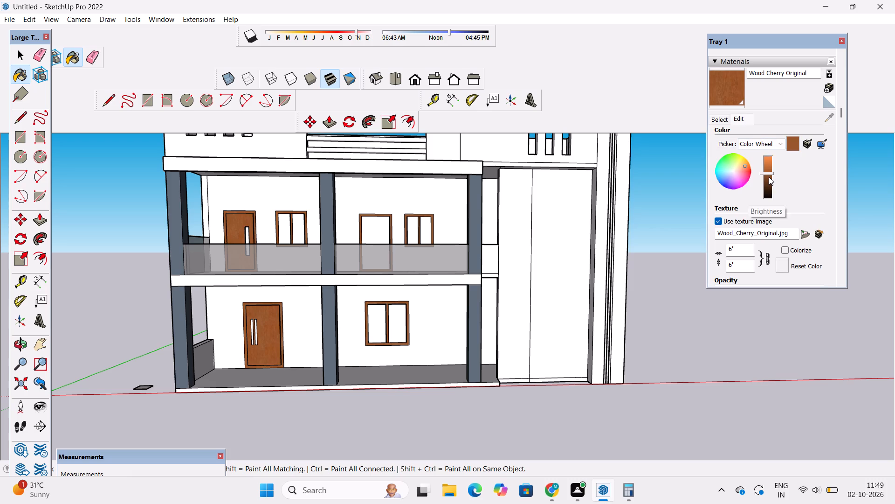
click(769, 177)
click(769, 179)
scroll(521, 233, down, 3)
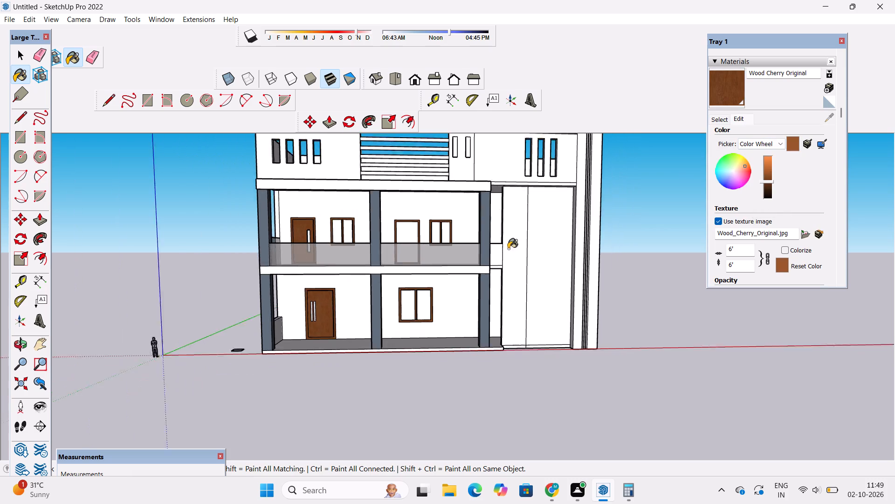
scroll(508, 249, down, 1)
scroll(508, 257, up, 2)
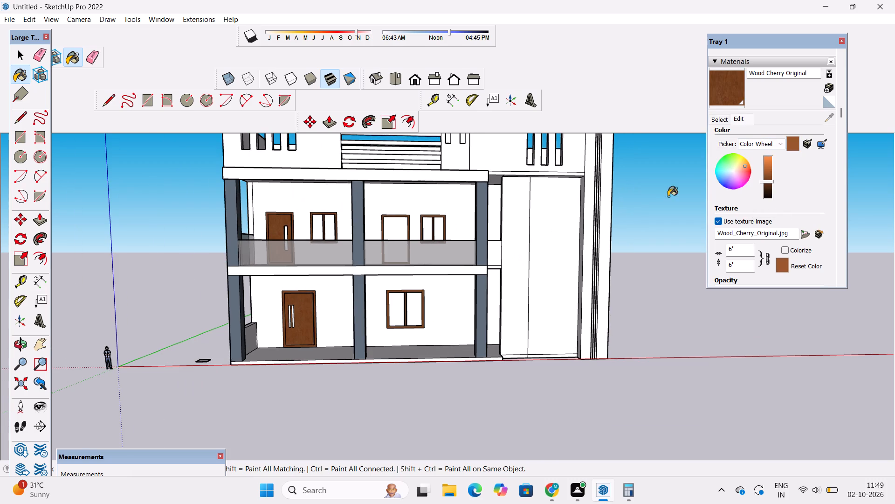
Paint the panes of both upper-floor windows with Translucent Glass Gray from Glass and Mirrors.
click(717, 121)
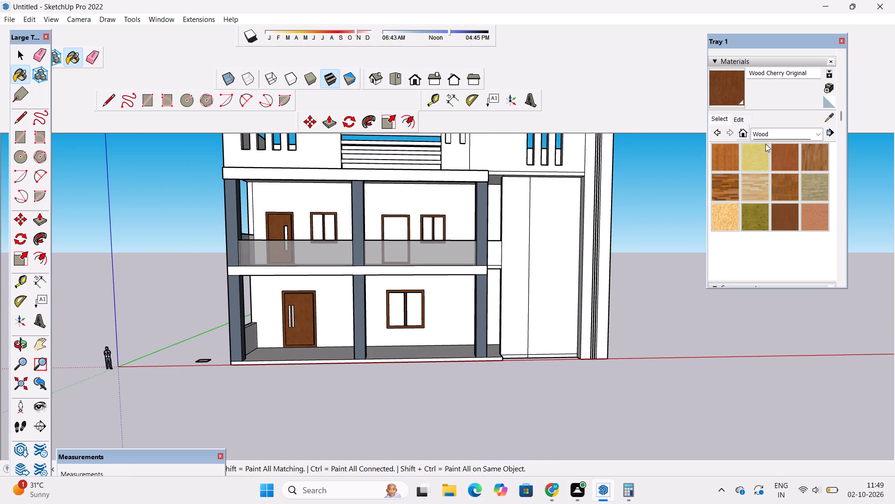
click(798, 135)
click(798, 192)
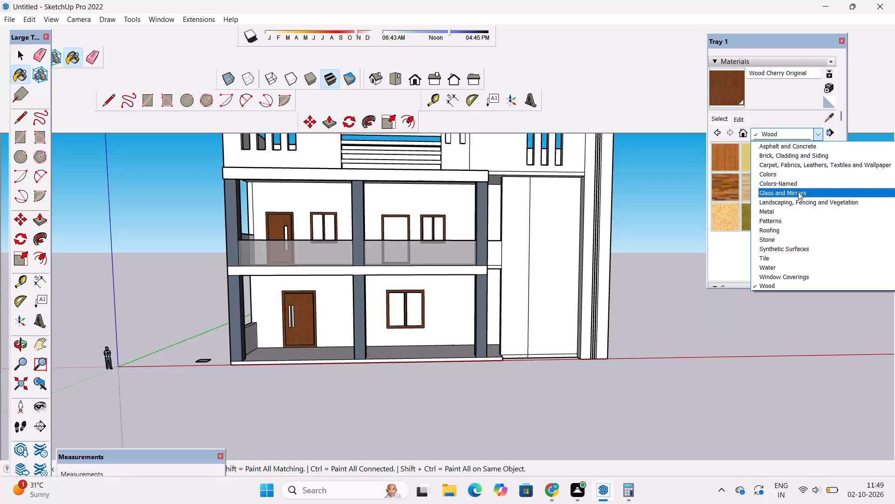
click(819, 187)
scroll(371, 251, down, 4)
scroll(325, 219, up, 6)
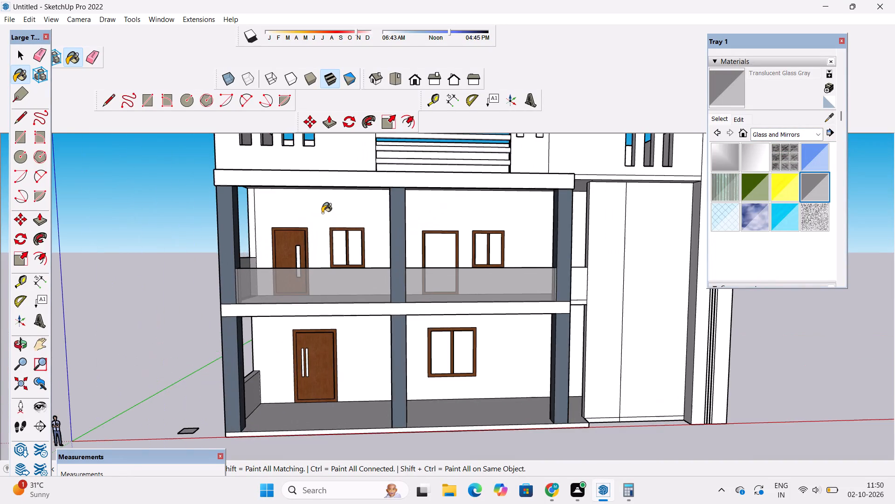
scroll(332, 245, up, 10)
click(358, 224)
drag(392, 225, 388, 229)
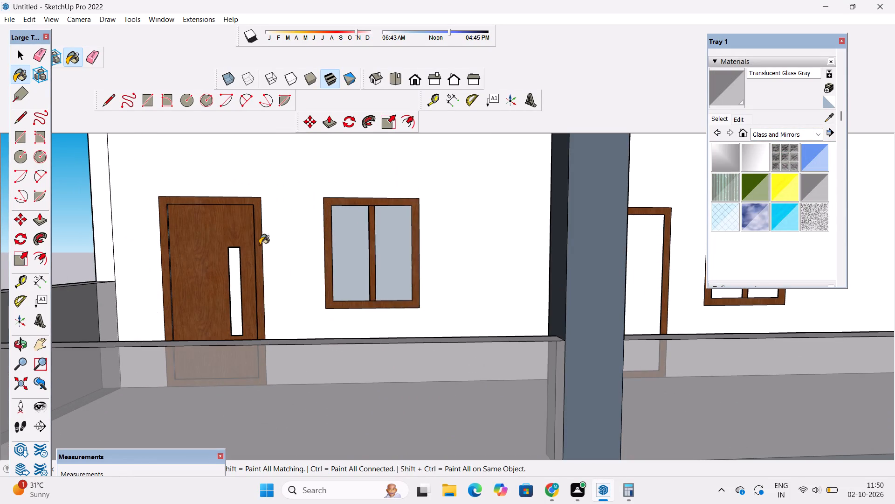
scroll(253, 248, down, 6)
click(537, 244)
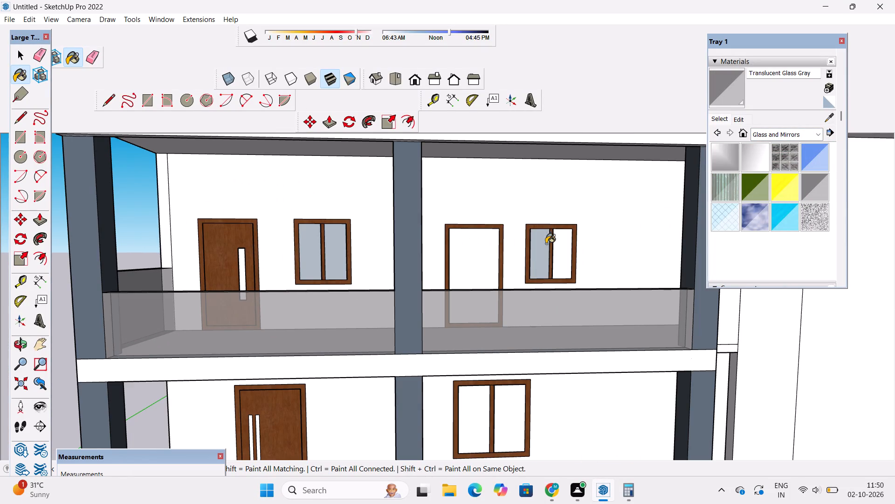
click(558, 244)
Paint both panes of the ground-floor window with Translucent Glass Gray.
scroll(466, 215, down, 5)
scroll(495, 349, up, 5)
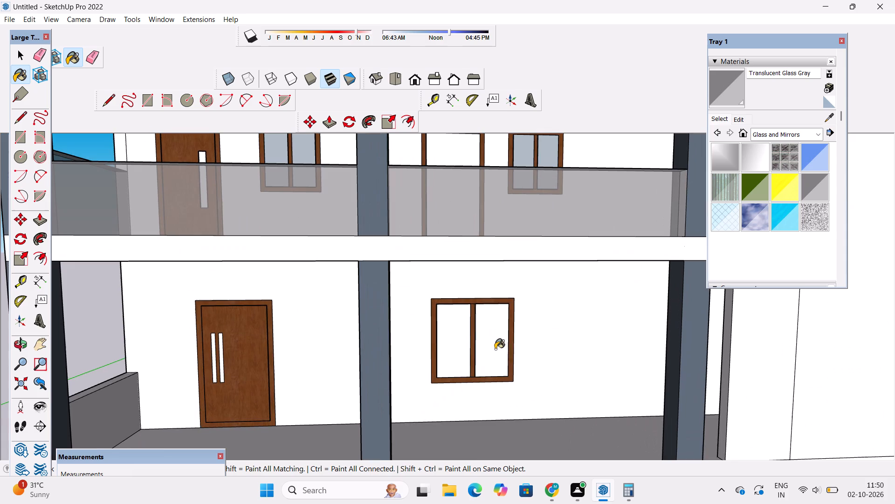
click(495, 349)
click(456, 335)
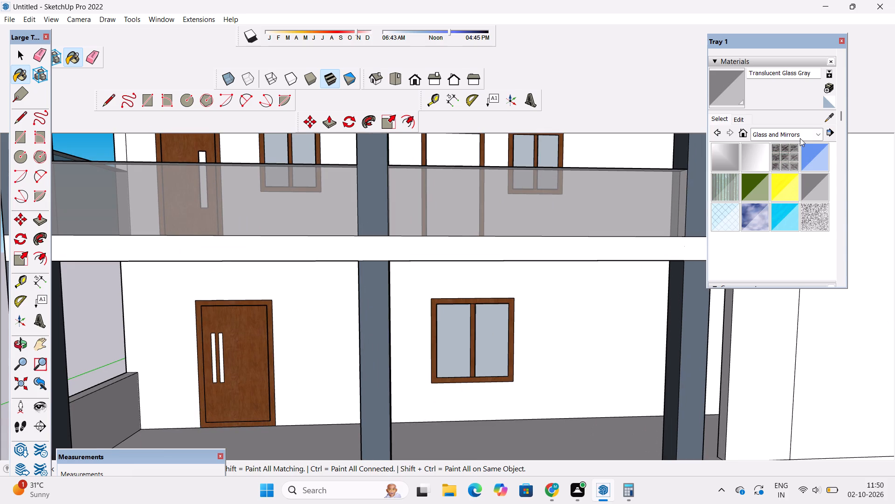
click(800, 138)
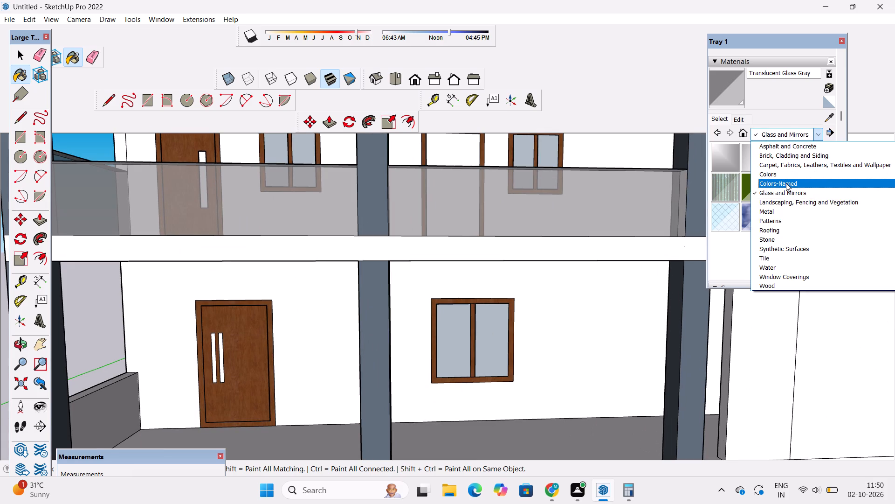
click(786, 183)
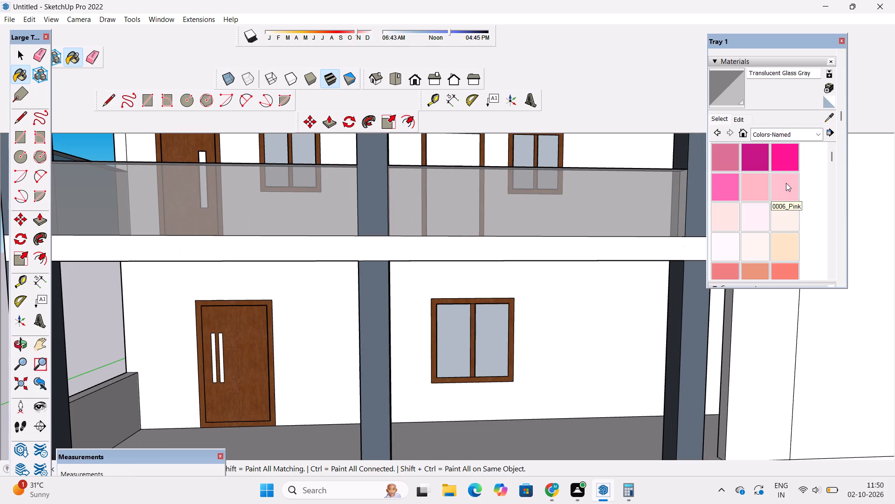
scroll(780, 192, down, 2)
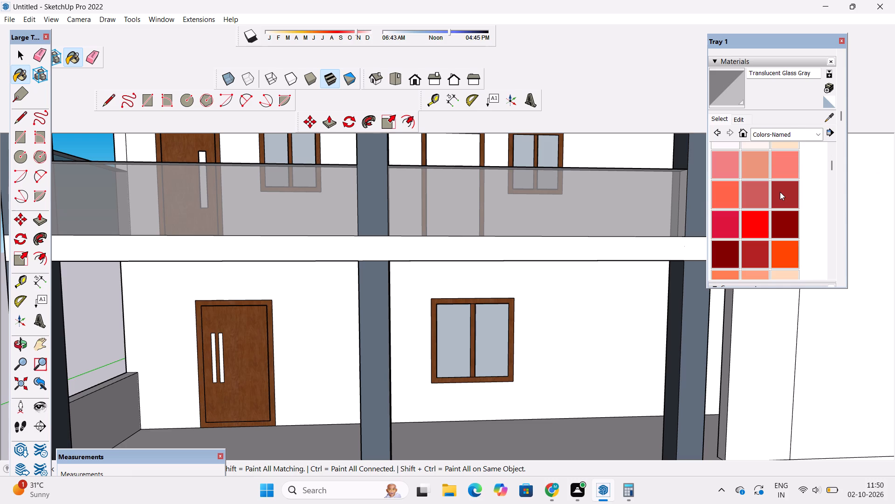
Paint the blank panel of the second upper-floor door with Wood Cherry Original from the Wood collection.
click(799, 131)
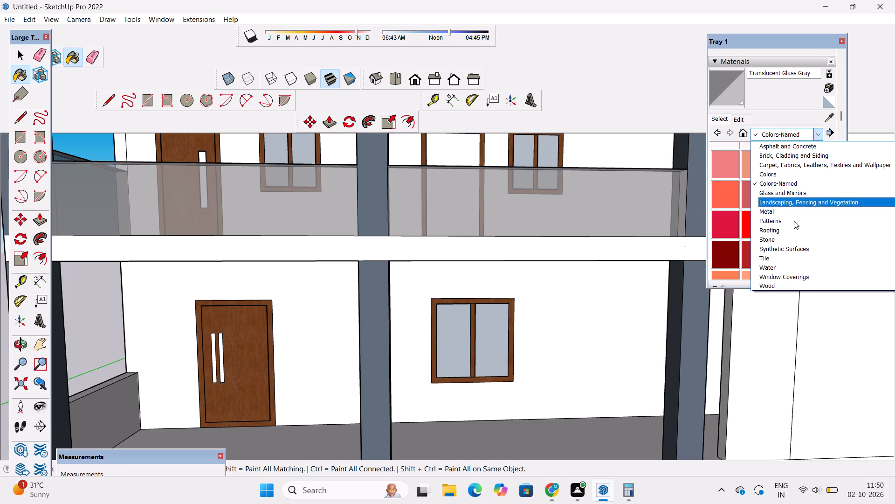
click(776, 291)
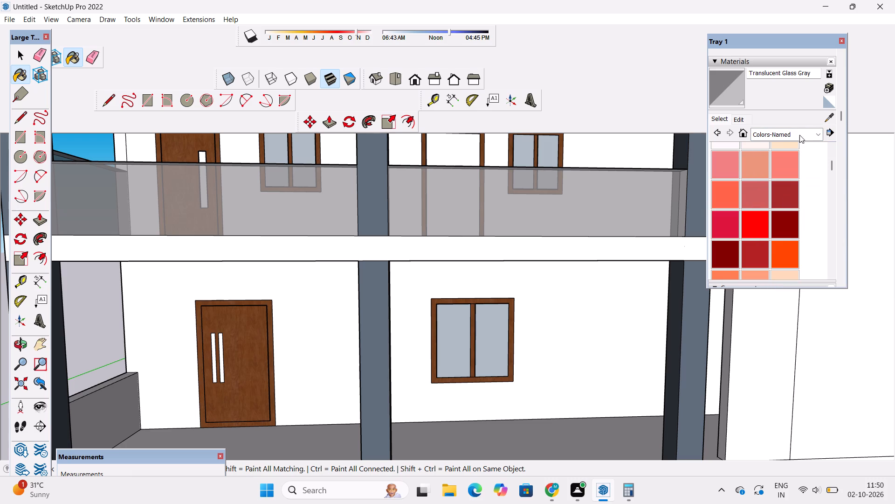
click(799, 135)
click(774, 287)
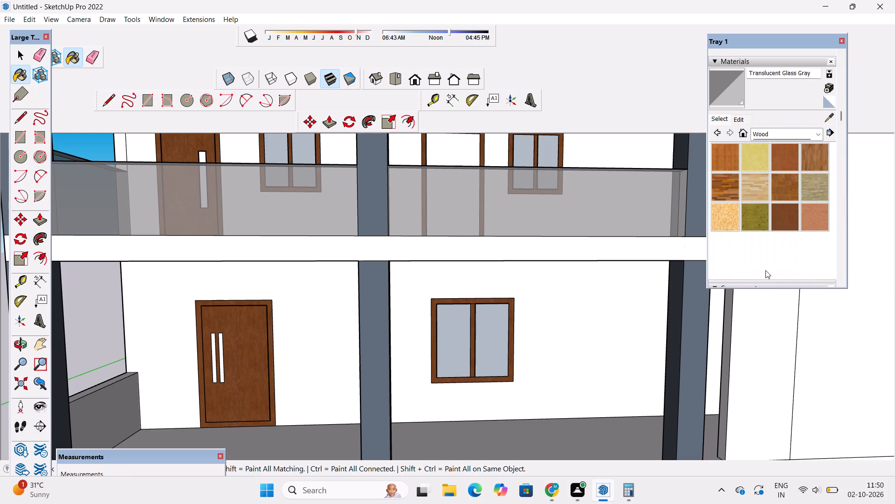
click(779, 157)
scroll(453, 424, down, 6)
scroll(465, 301, up, 4)
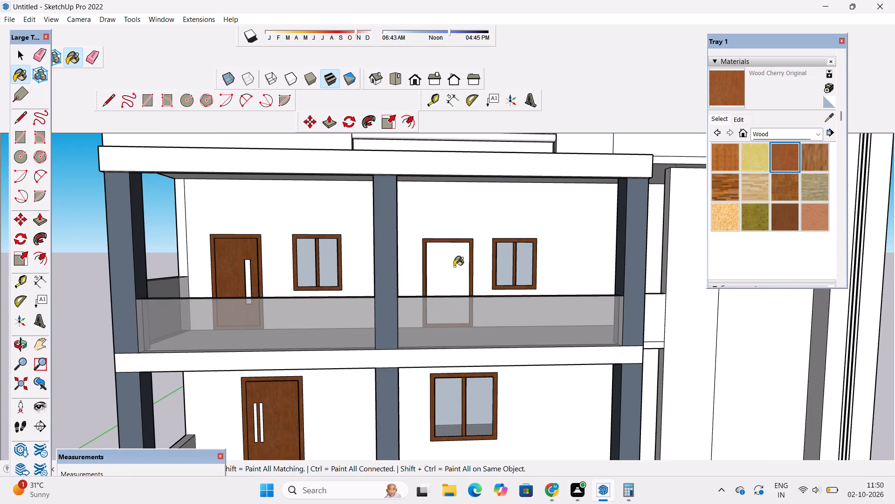
click(454, 266)
scroll(402, 358, down, 2)
scroll(304, 335, down, 5)
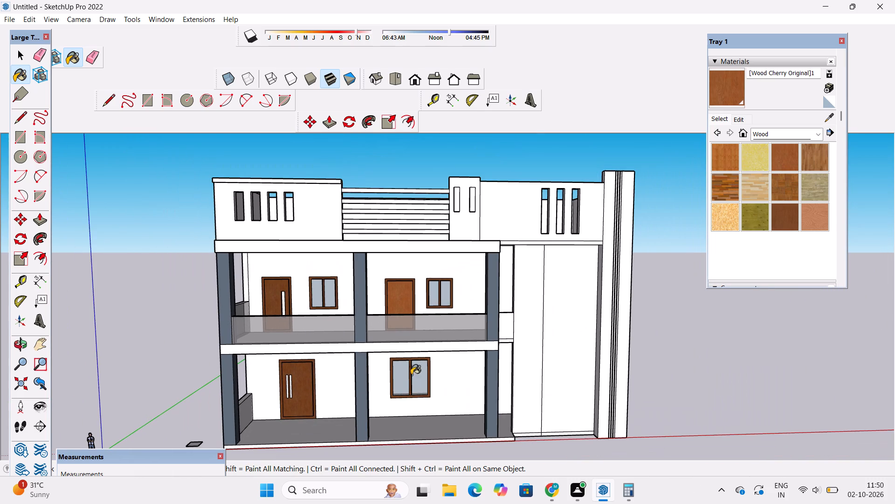
Paint the ground-floor porch floor with Granite Brown from the Stone collection.
click(26, 340)
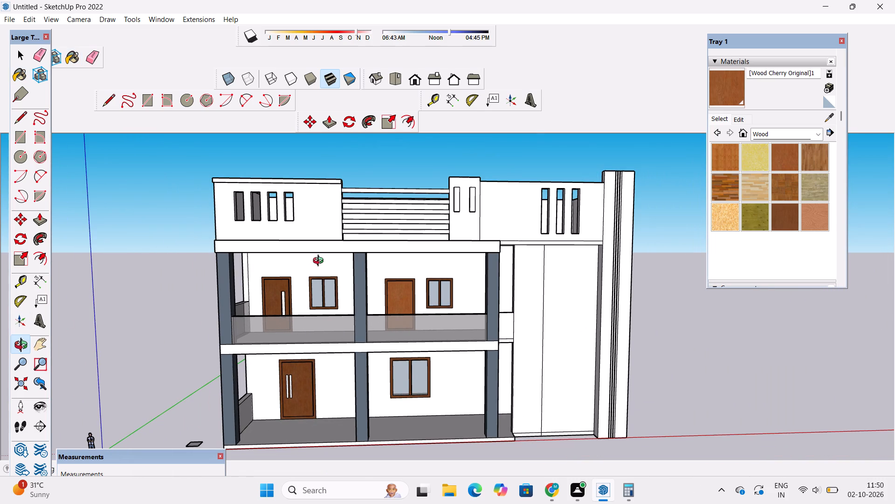
scroll(322, 262, down, 2)
drag(337, 283, 334, 292)
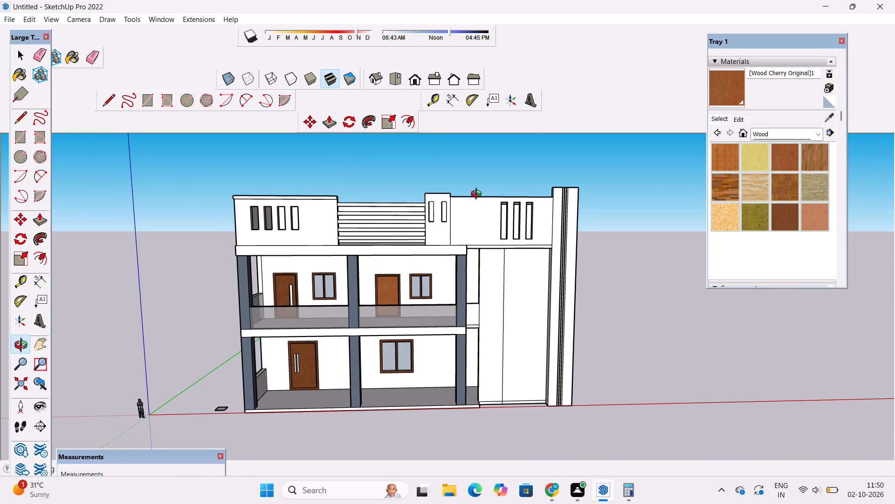
scroll(478, 195, up, 2)
scroll(429, 270, down, 3)
drag(434, 326, 439, 338)
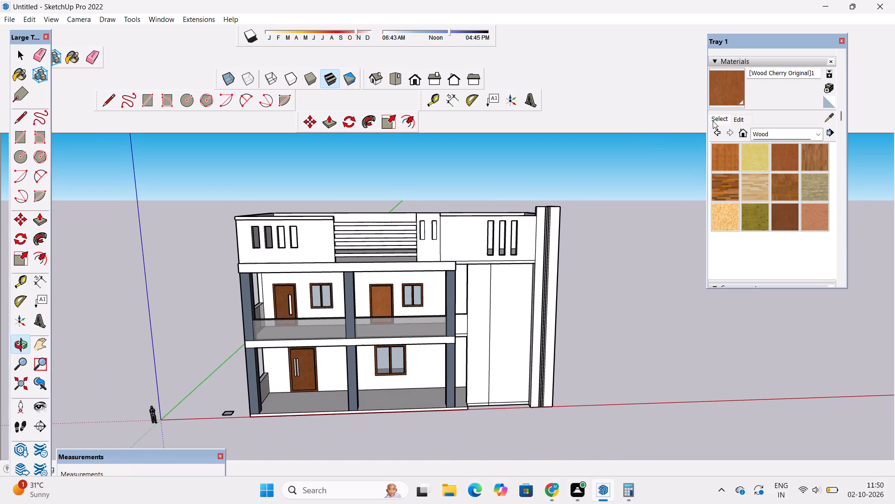
click(770, 135)
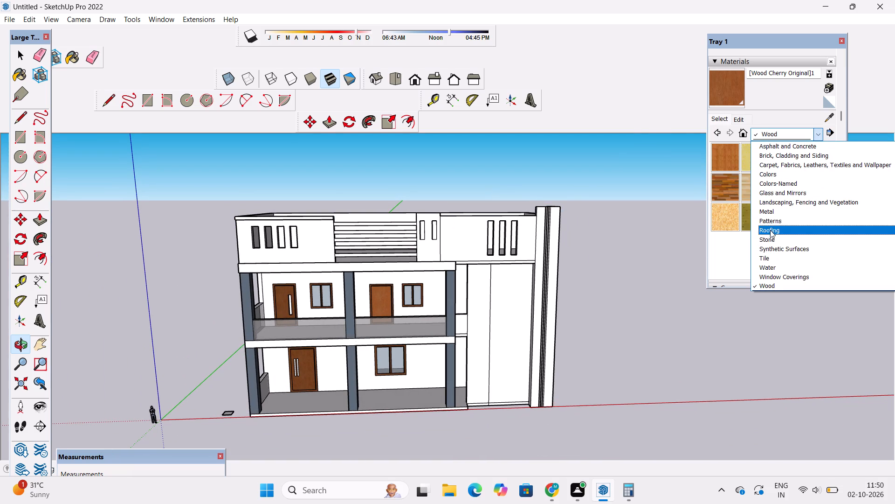
click(771, 239)
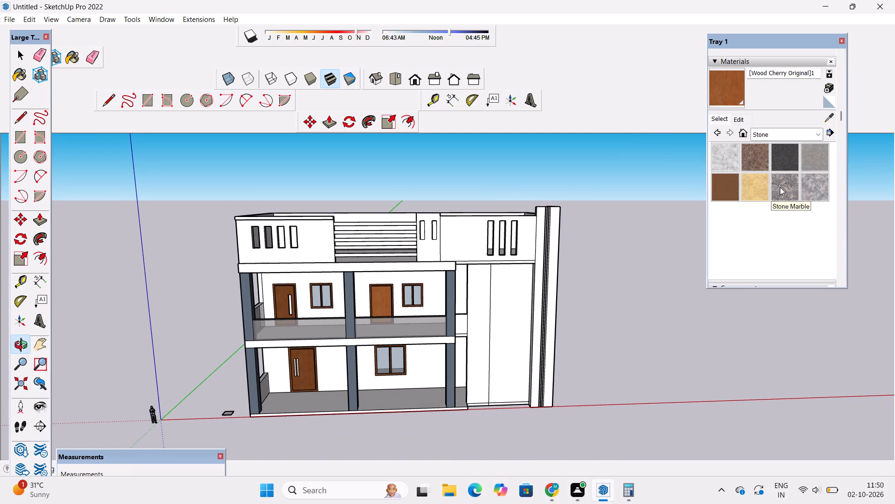
click(760, 164)
scroll(399, 397, up, 4)
click(399, 397)
scroll(398, 385, down, 5)
scroll(417, 289, up, 20)
scroll(417, 289, up, 1)
scroll(450, 355, down, 1)
Paint the front edge of the porch floor slab with Granite Brown.
drag(515, 438, 513, 434)
scroll(377, 341, down, 17)
scroll(379, 329, down, 8)
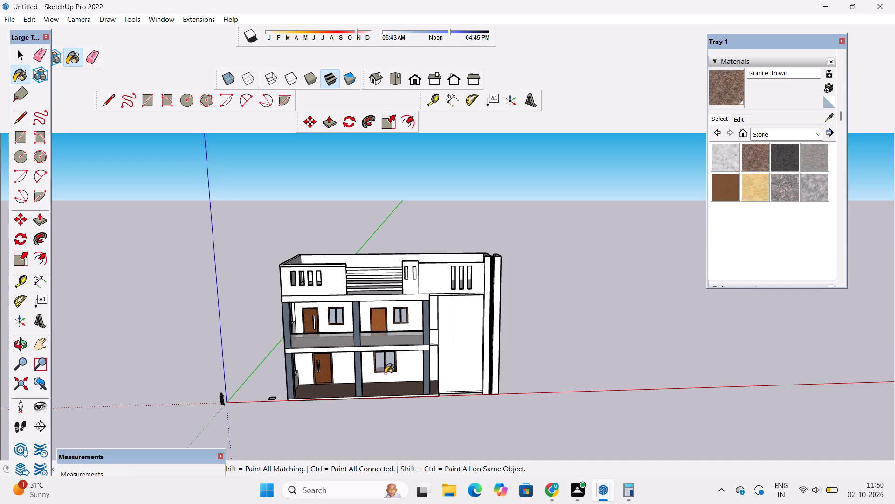
scroll(379, 408, up, 19)
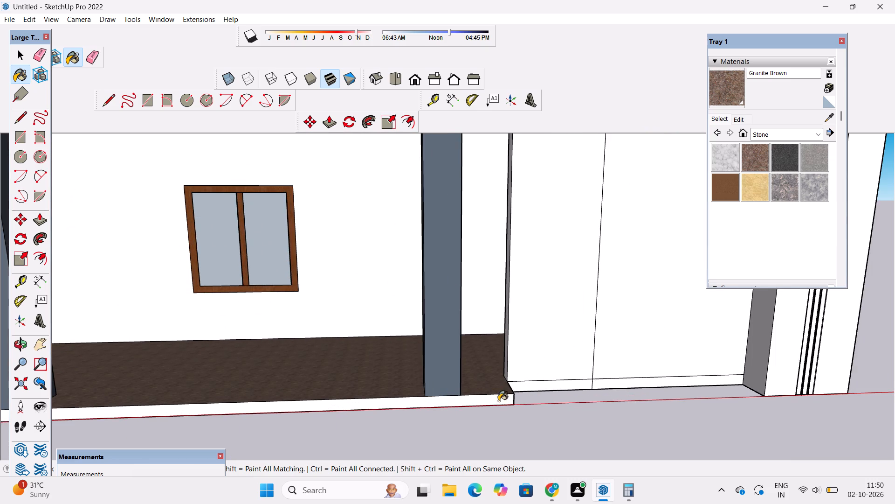
click(498, 401)
scroll(379, 387, down, 5)
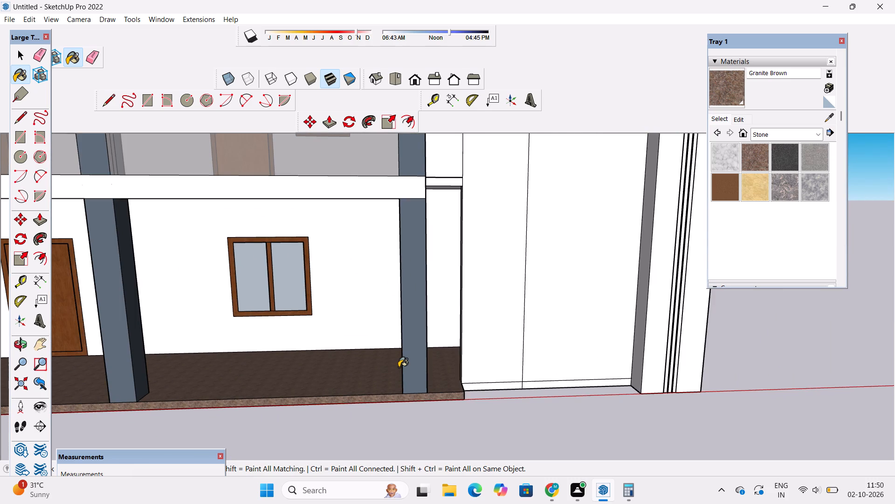
scroll(703, 349, down, 9)
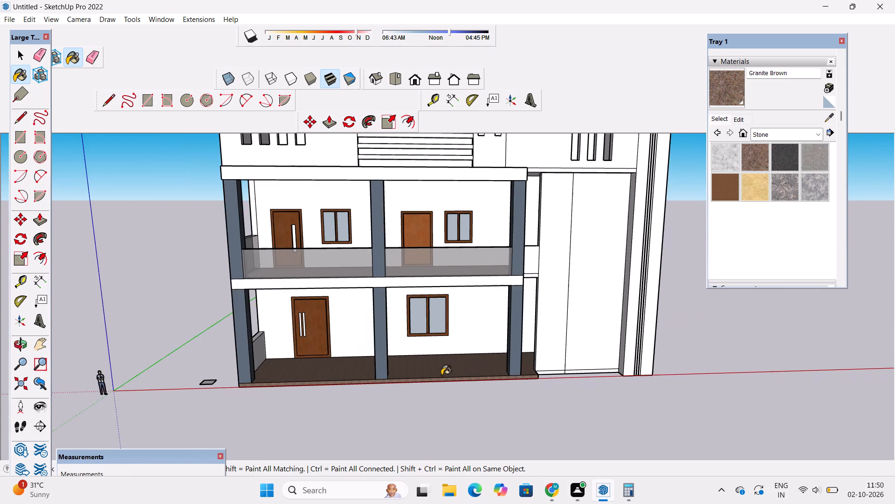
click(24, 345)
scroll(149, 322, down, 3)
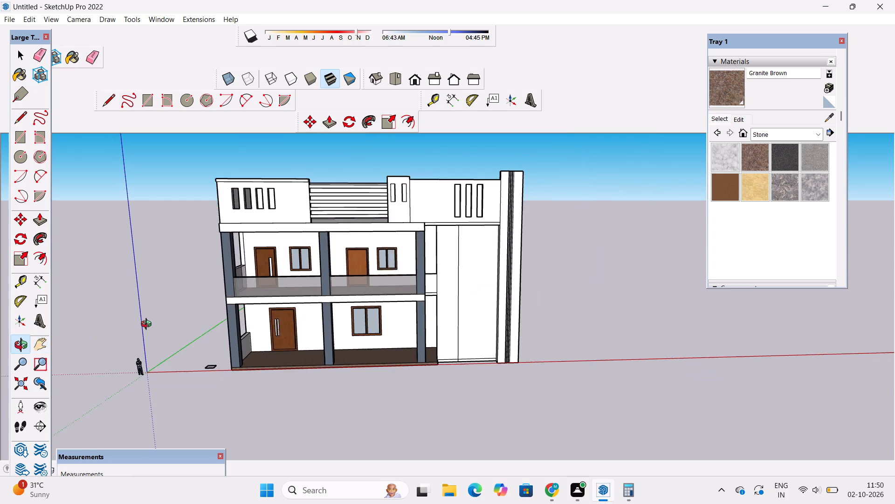
Paint the three solid front faces of the roof parapet with 0012_Bisque from the Colors-Named collection.
scroll(148, 325, down, 5)
scroll(404, 232, up, 7)
scroll(491, 255, down, 1)
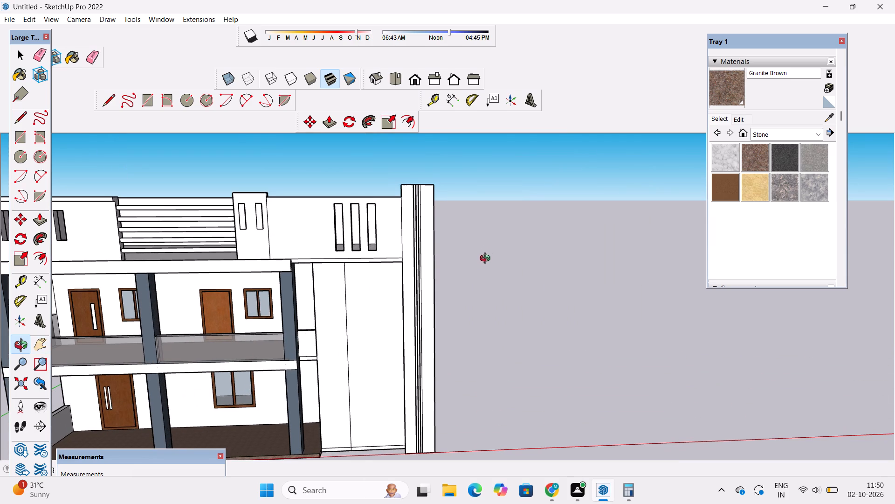
scroll(434, 287, down, 1)
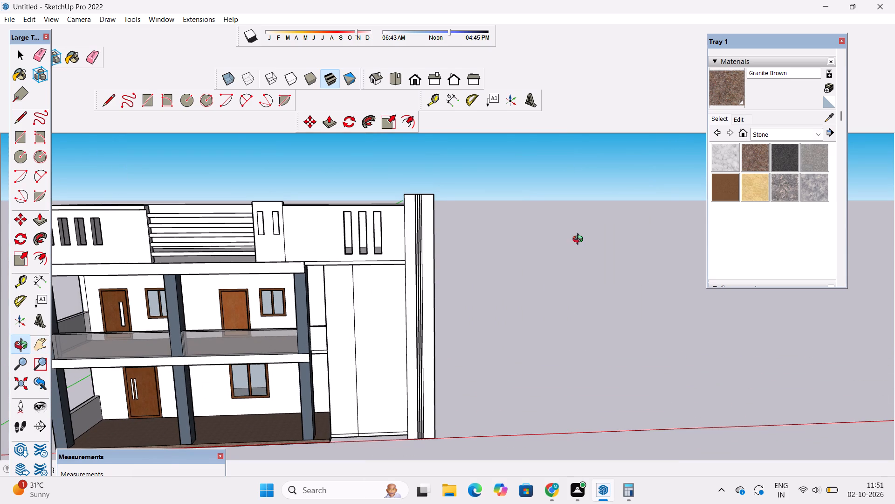
scroll(579, 241, down, 3)
click(757, 135)
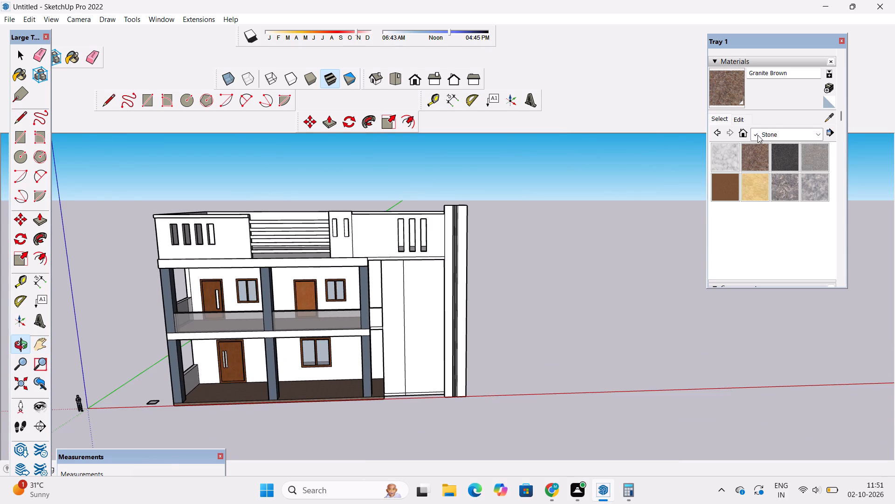
click(786, 181)
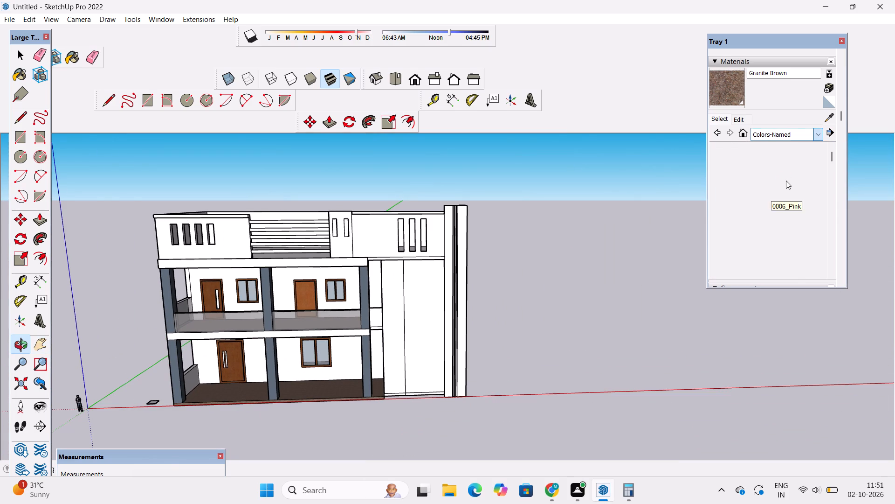
scroll(773, 194, down, 1)
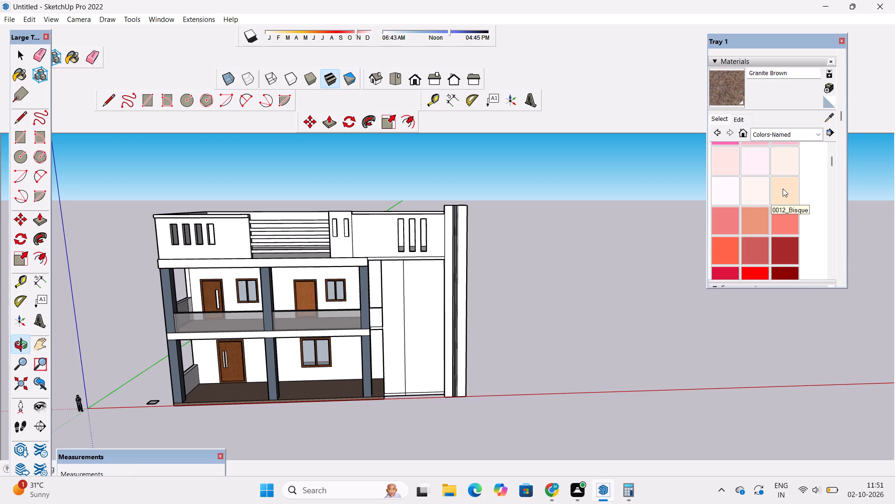
click(783, 189)
click(379, 242)
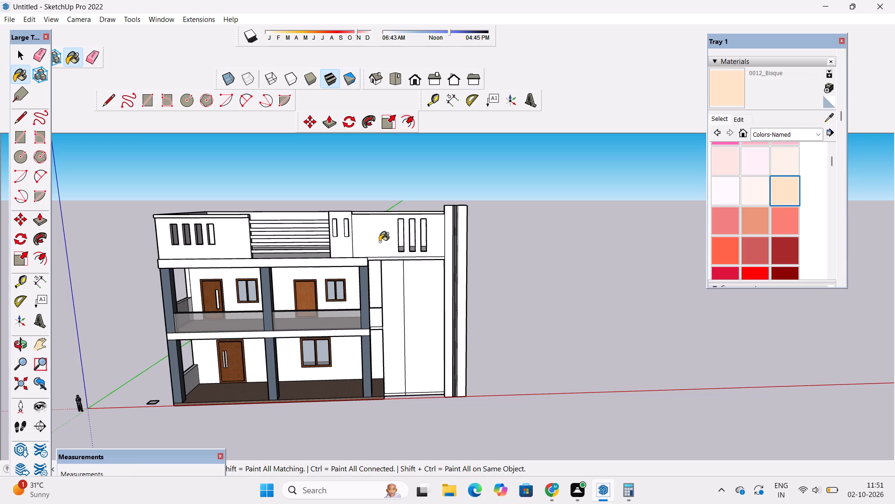
click(339, 250)
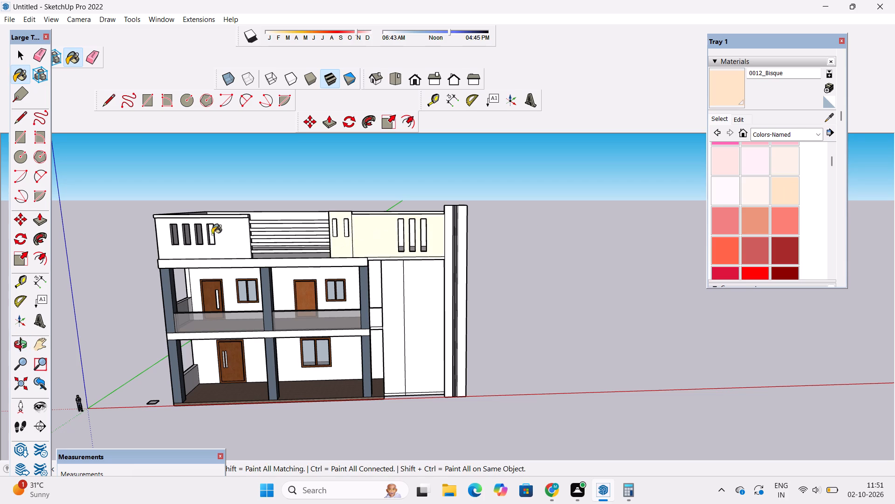
click(228, 242)
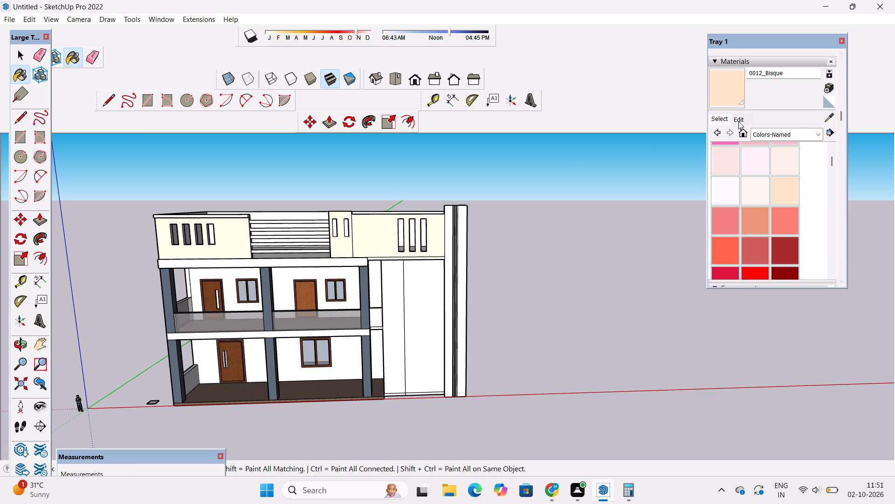
Edit the 0012_Bisque material to a slightly darker shade using the Color Wheel picker.
click(738, 122)
click(766, 166)
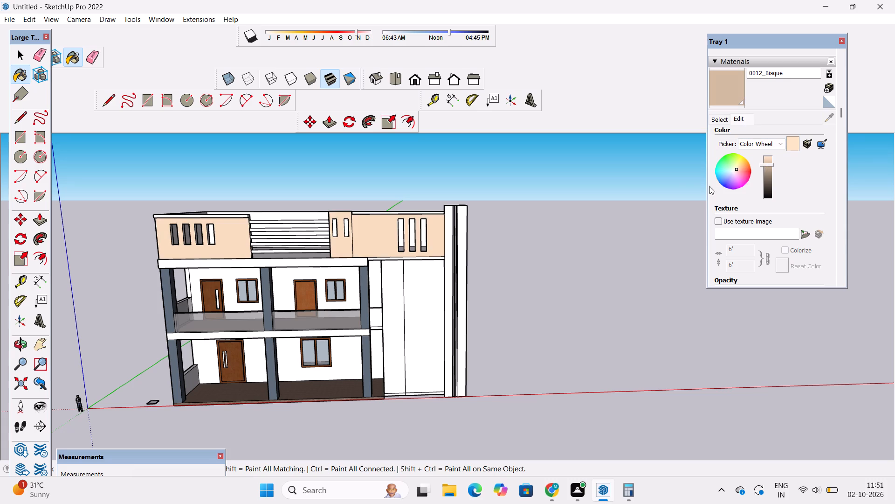
Paint the ground-floor front wall and the tall vertical panel beside the porch with 0012_Bisque.
scroll(539, 227, down, 4)
scroll(392, 320, up, 4)
click(392, 320)
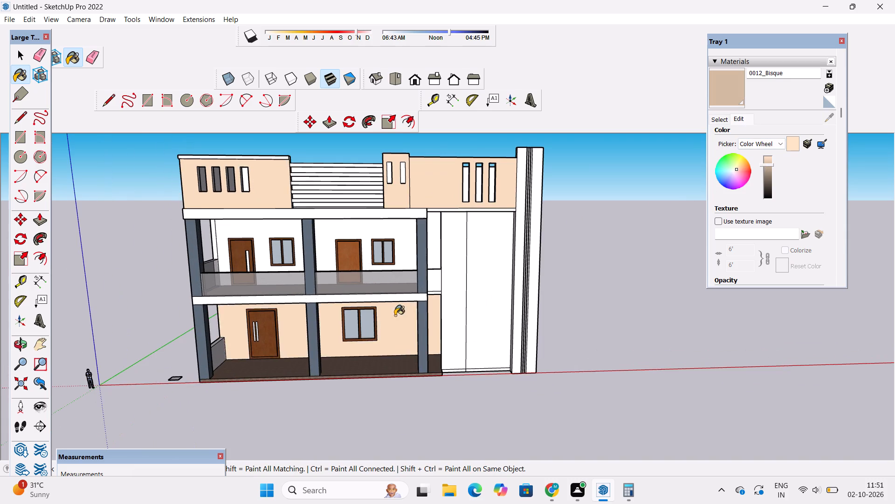
scroll(427, 278, up, 3)
click(456, 239)
Paint the small wall panel and thin strip between the end column and the tall panel at first-floor level with 0012_Bisque.
scroll(465, 279, down, 2)
scroll(458, 280, up, 9)
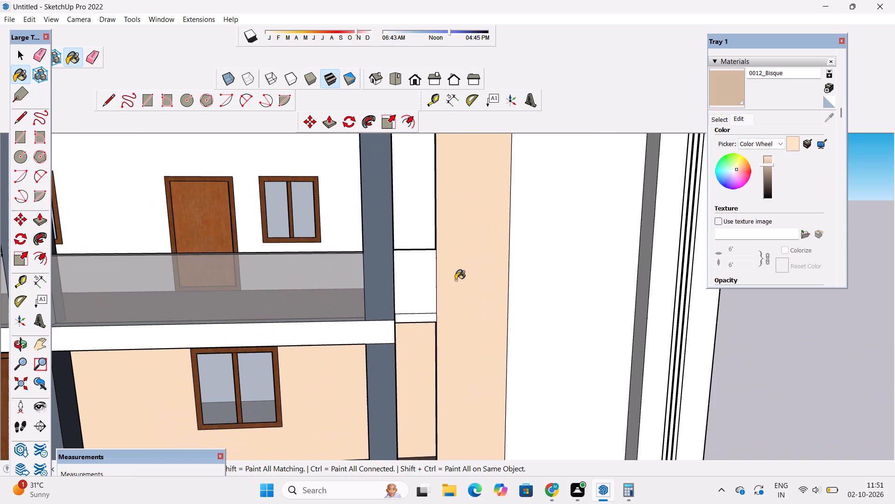
click(416, 290)
scroll(425, 315, up, 5)
click(426, 324)
Paint the horizontal band beneath the slotted parapet and the inner side face of the tall recess with 0012_Bisque.
scroll(426, 320, down, 5)
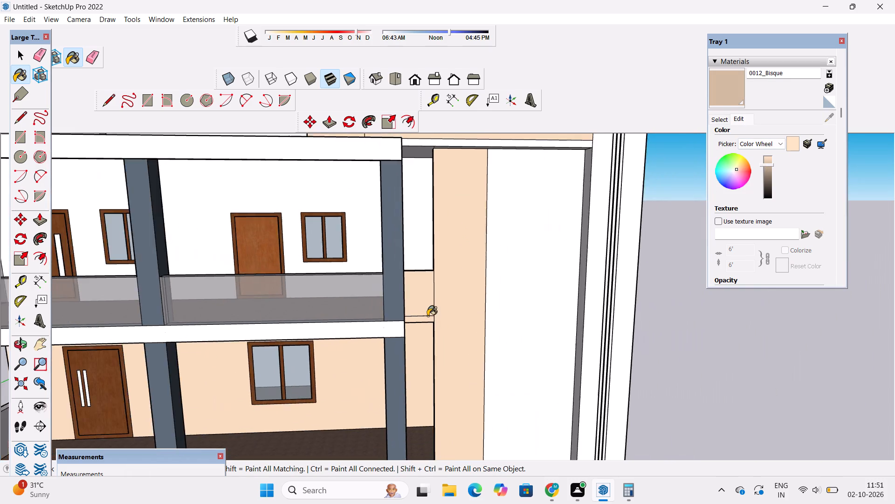
scroll(427, 316, down, 14)
scroll(469, 231, up, 5)
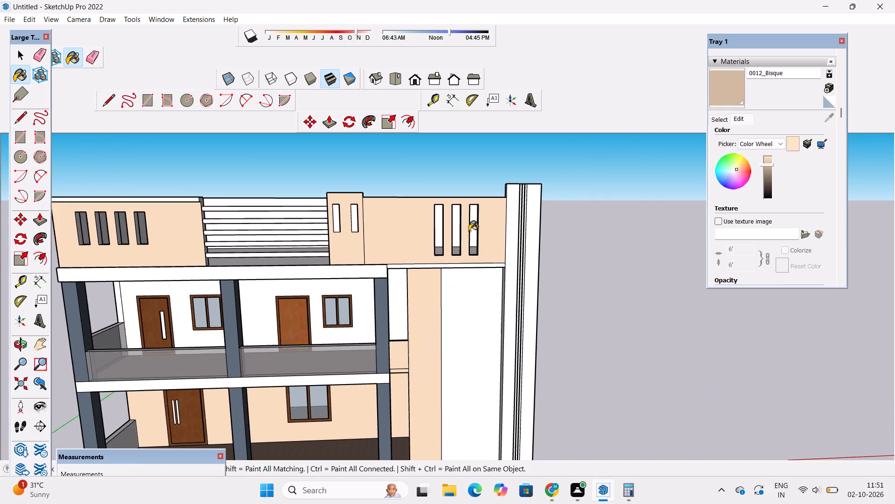
scroll(479, 265, up, 13)
click(478, 268)
scroll(537, 253, down, 4)
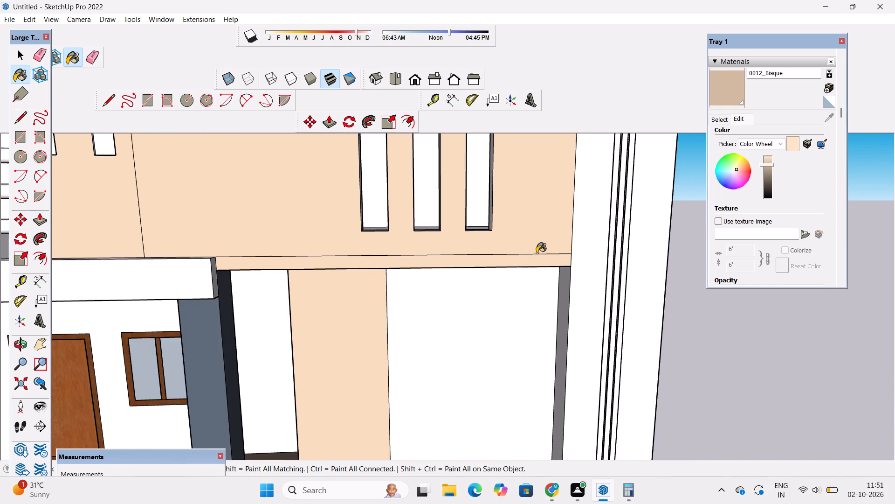
scroll(537, 253, down, 6)
scroll(546, 294, up, 8)
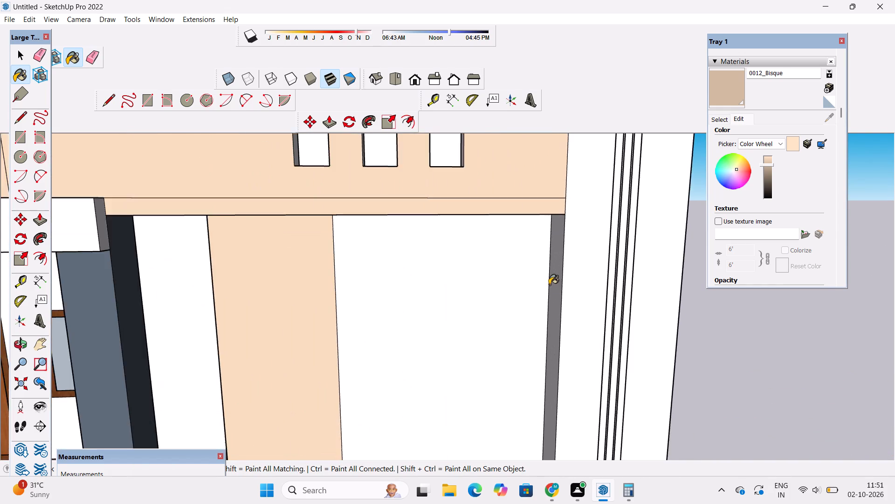
scroll(549, 284, down, 5)
scroll(550, 274, up, 9)
click(558, 248)
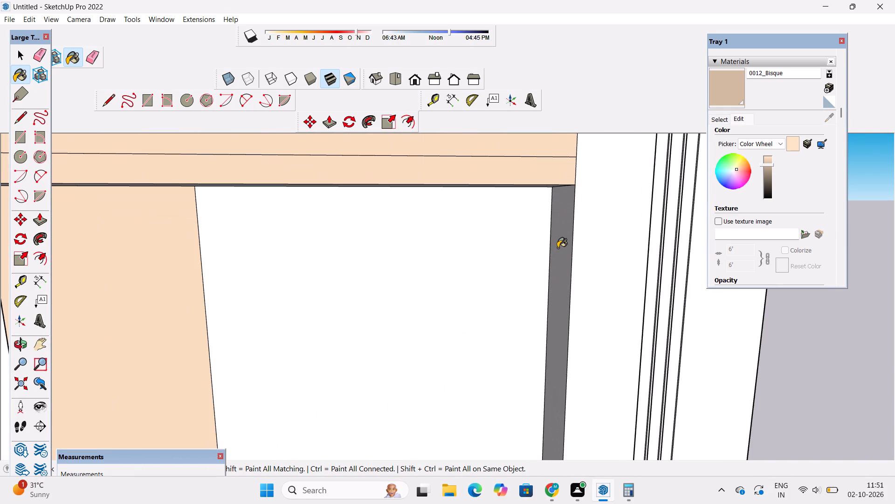
Examine the painted house from the side, above and front to review the wall colours and remaining unpainted faces.
scroll(558, 248, down, 9)
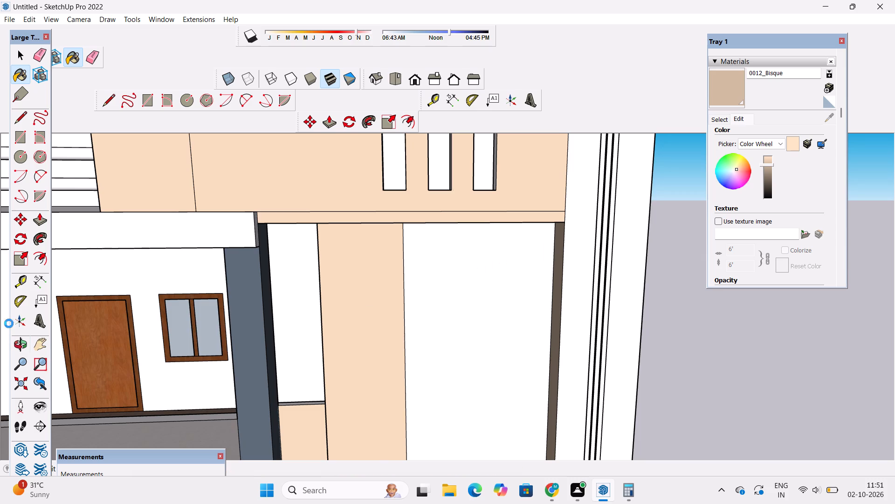
click(24, 346)
drag(609, 270, 428, 273)
drag(428, 273, 491, 271)
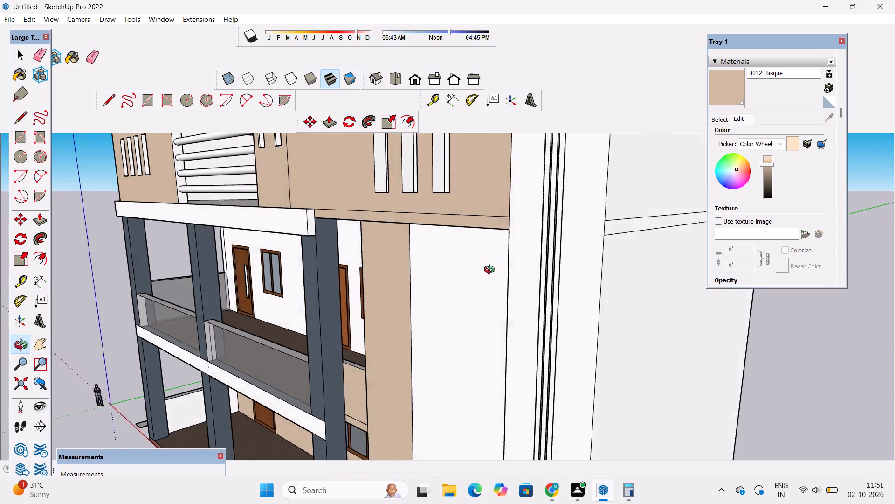
drag(491, 271, 494, 269)
scroll(513, 258, down, 7)
drag(341, 318, 446, 320)
scroll(452, 312, down, 4)
scroll(537, 237, up, 1)
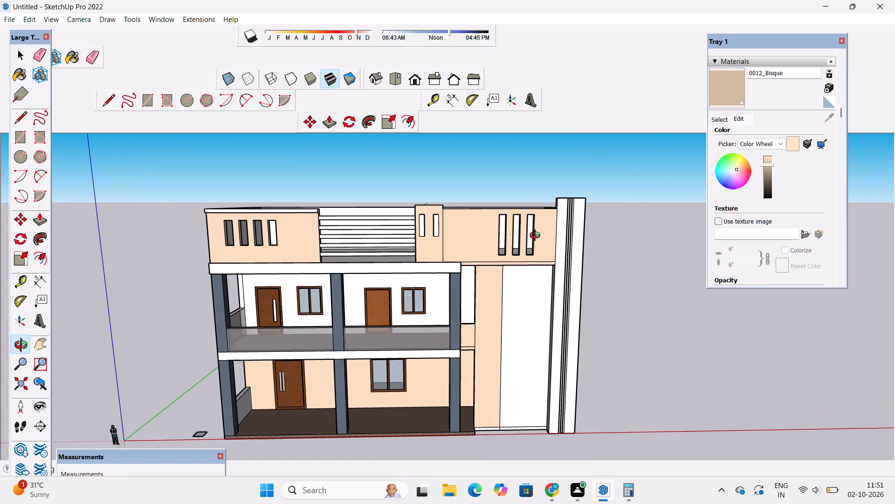
scroll(537, 237, down, 6)
scroll(537, 213, up, 5)
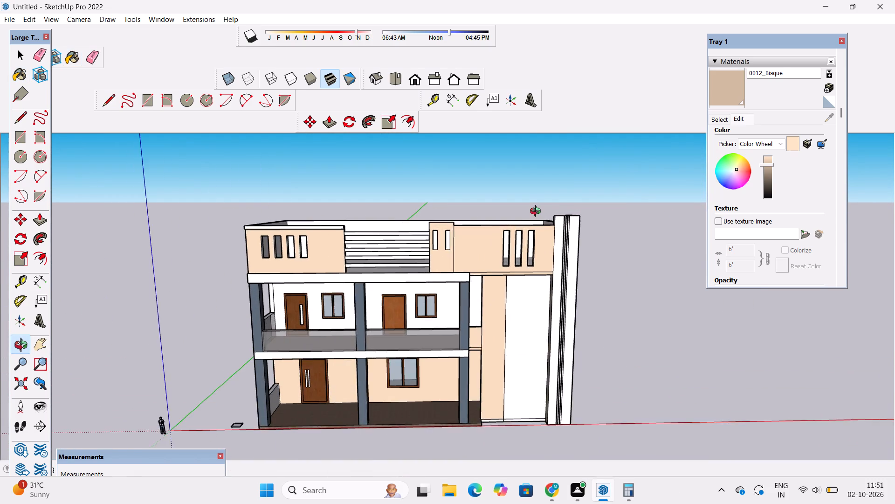
scroll(537, 212, up, 3)
drag(441, 311, 468, 418)
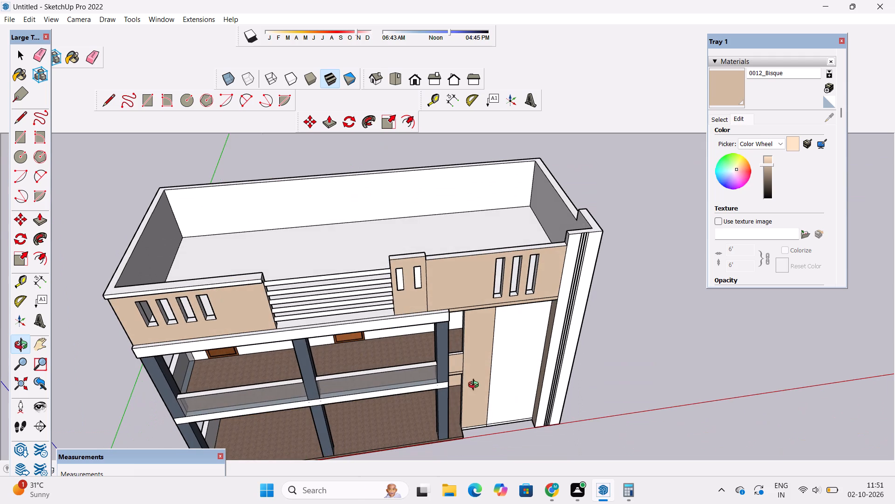
scroll(379, 312, down, 3)
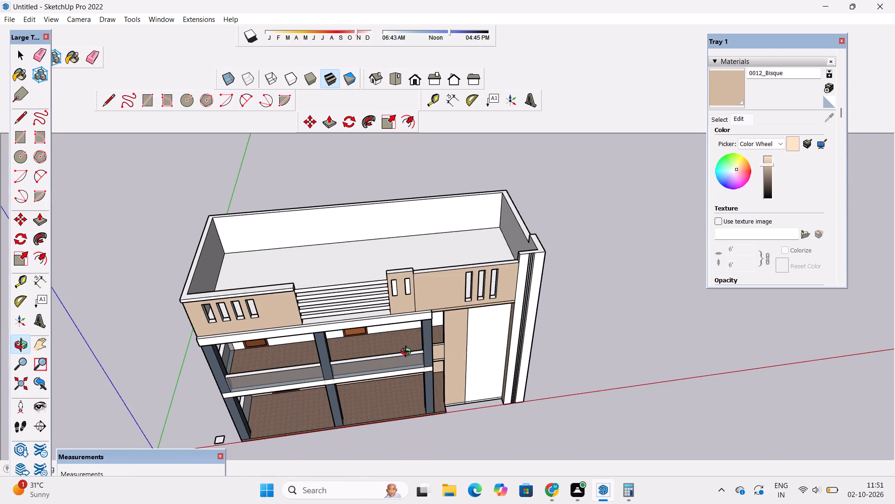
drag(409, 356, 382, 238)
scroll(415, 235, up, 4)
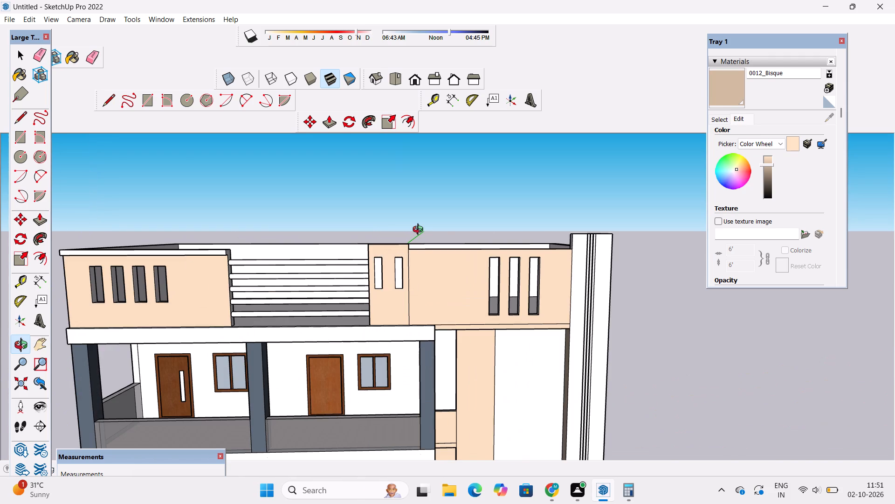
scroll(405, 227, down, 13)
click(406, 256)
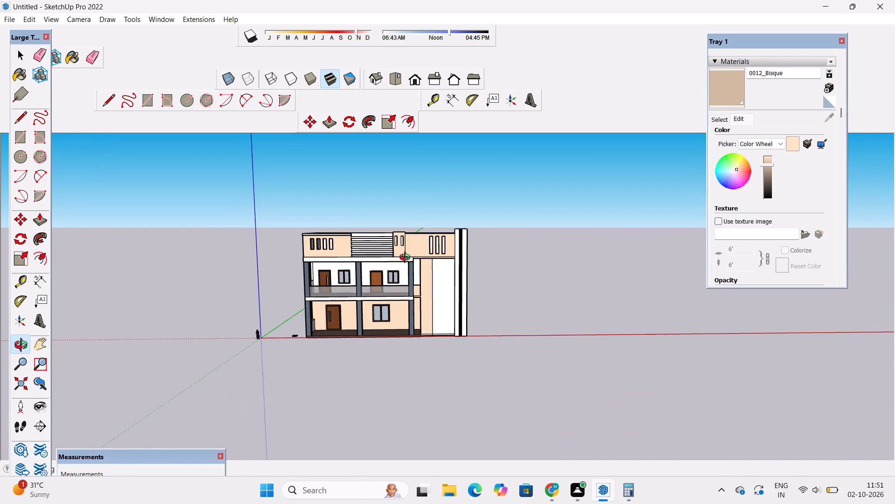
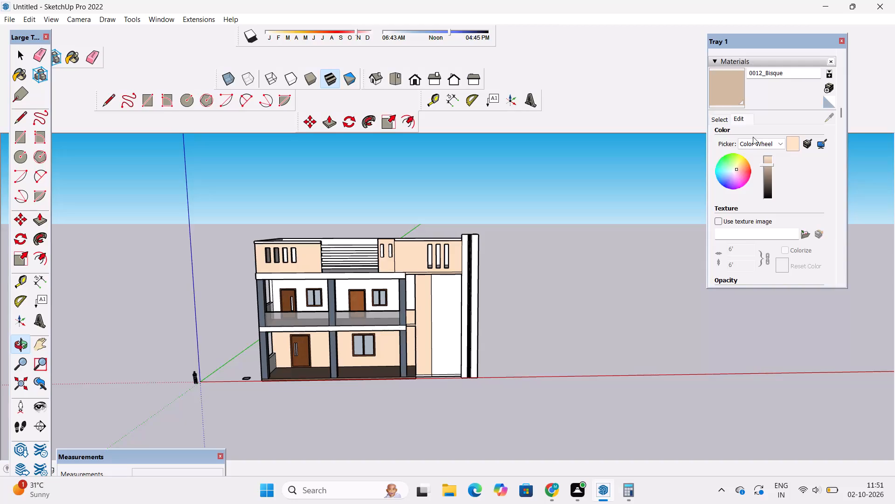
Open the Brick, Cladding and Siding material collection and examine its brick and stone textures for the remaining unpainted walls.
click(753, 140)
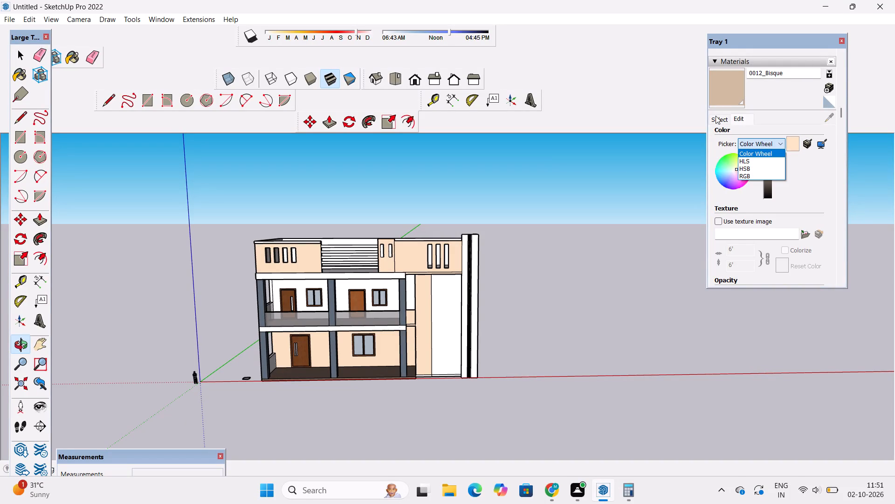
click(716, 116)
click(716, 118)
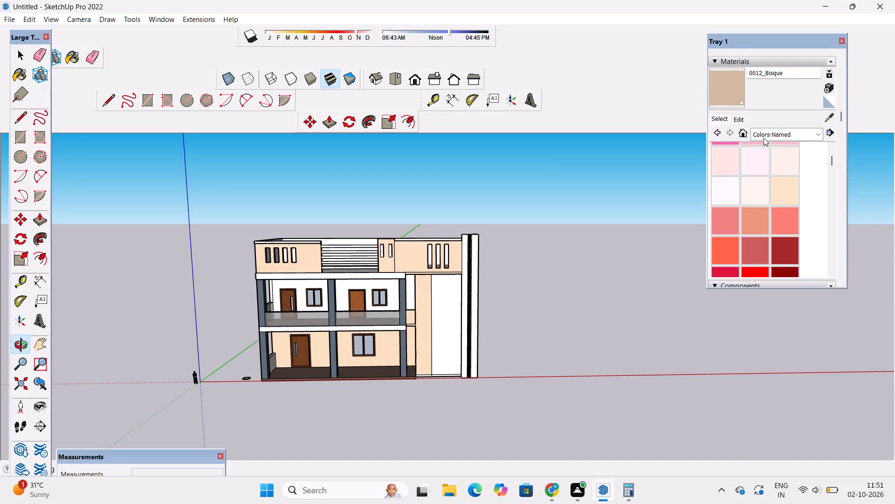
click(769, 136)
click(770, 158)
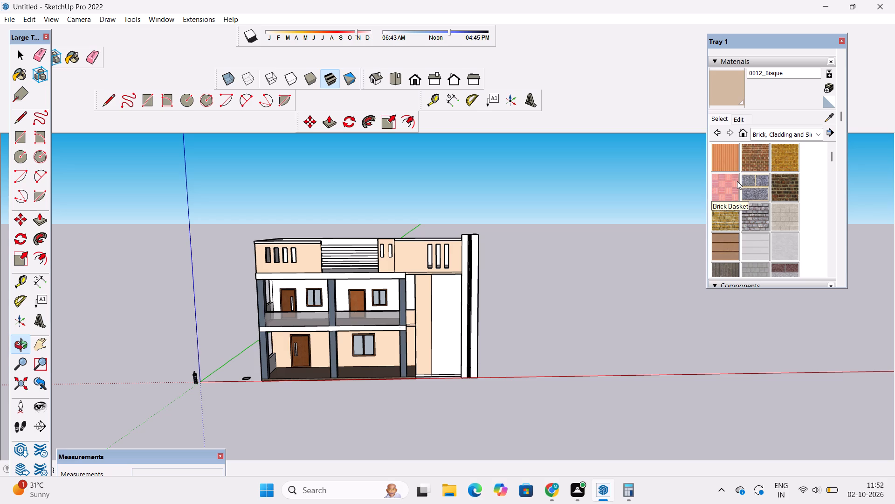
scroll(737, 181, up, 1)
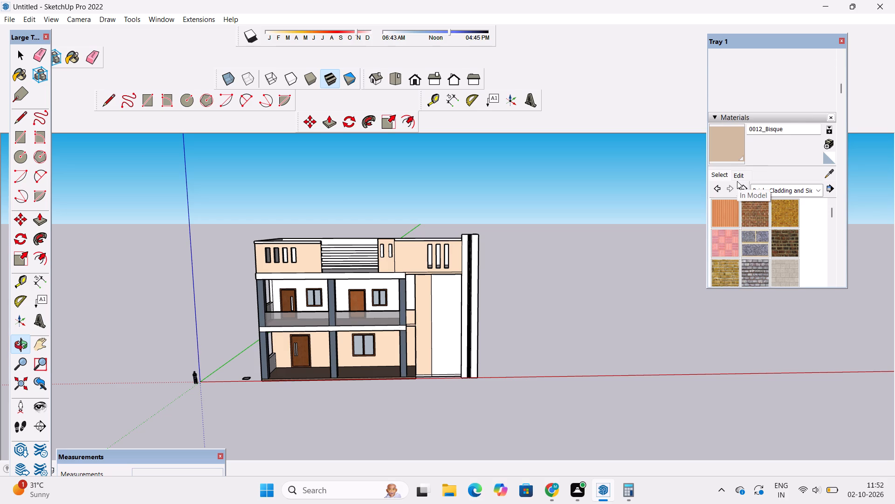
scroll(737, 181, down, 2)
scroll(737, 181, up, 1)
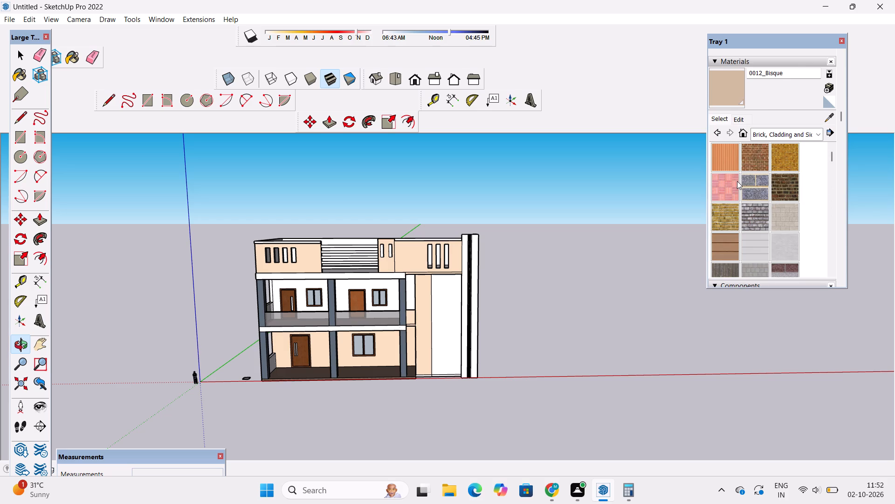
scroll(737, 181, down, 2)
scroll(737, 181, up, 2)
scroll(737, 181, down, 1)
scroll(737, 181, up, 2)
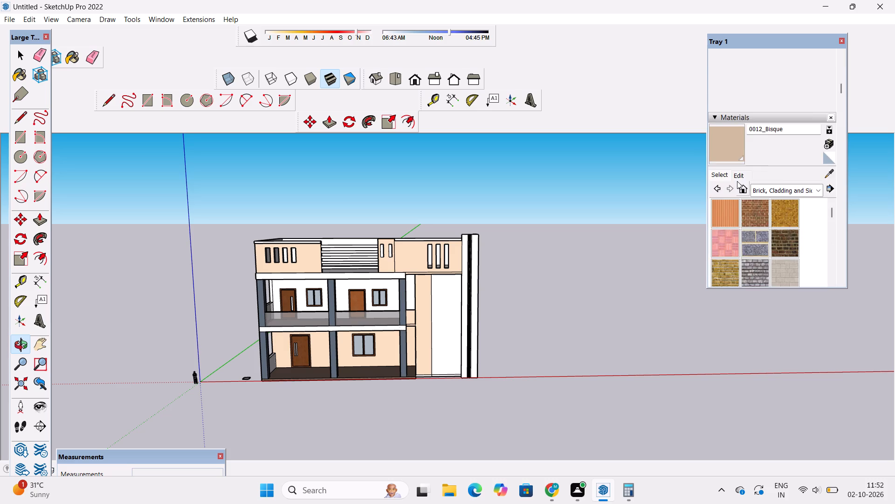
scroll(737, 181, down, 1)
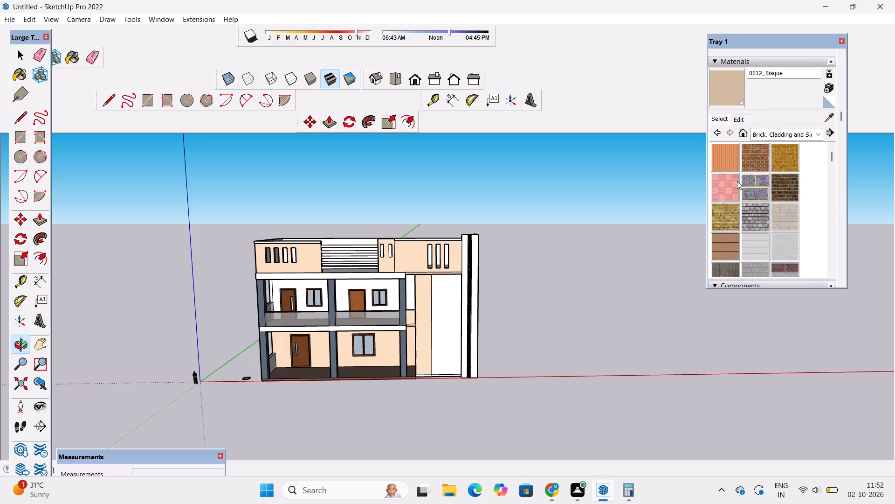
scroll(737, 181, down, 2)
scroll(737, 181, up, 3)
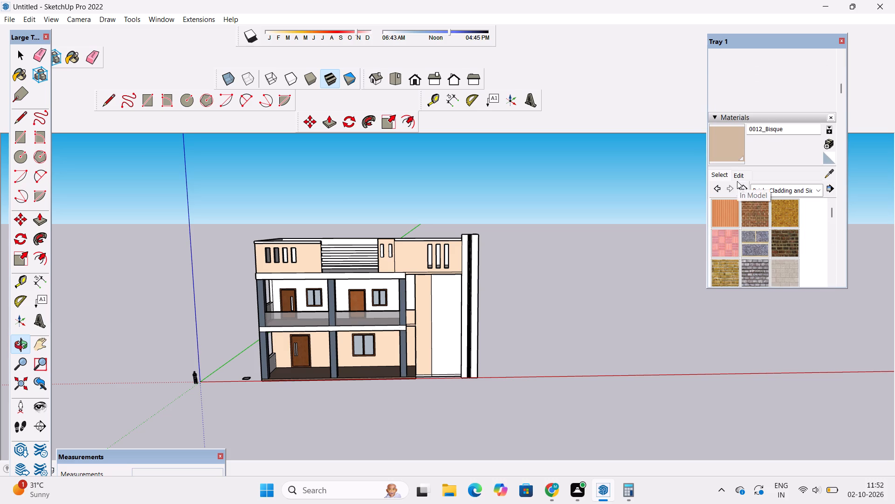
scroll(737, 181, down, 4)
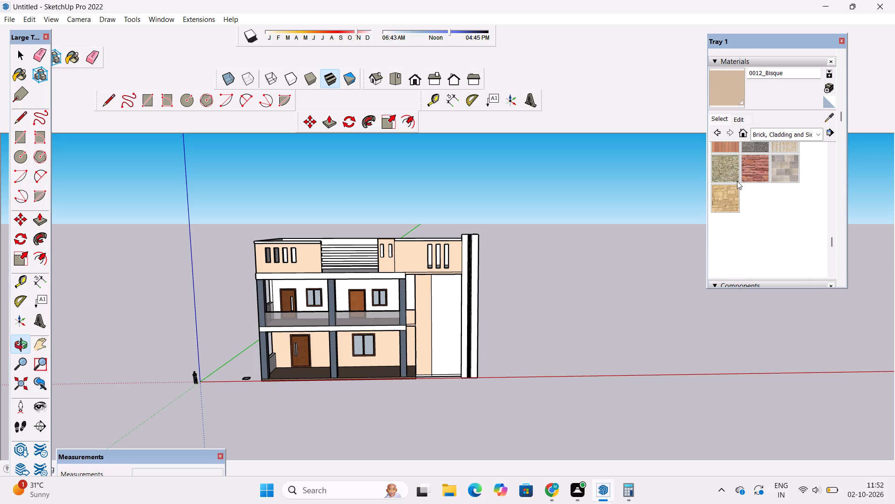
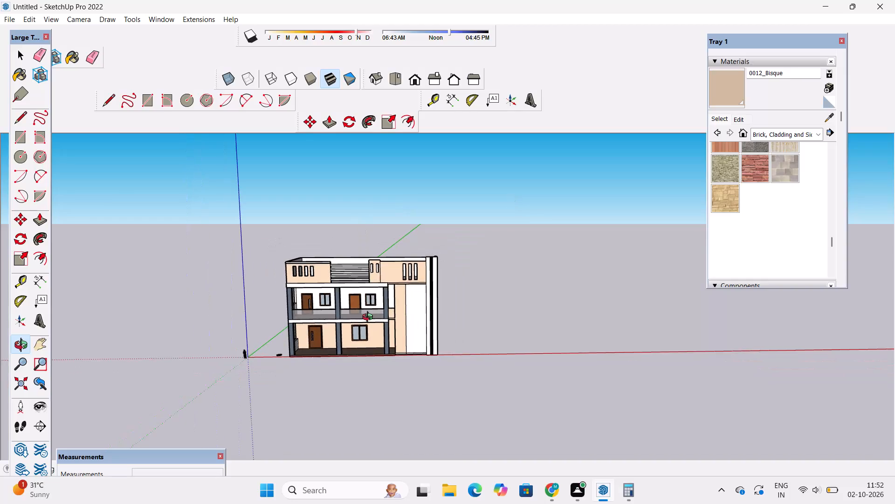
Paint the white front wall of the upper-floor balcony with the Stone Sandstone Ashlar texture.
scroll(370, 318, up, 6)
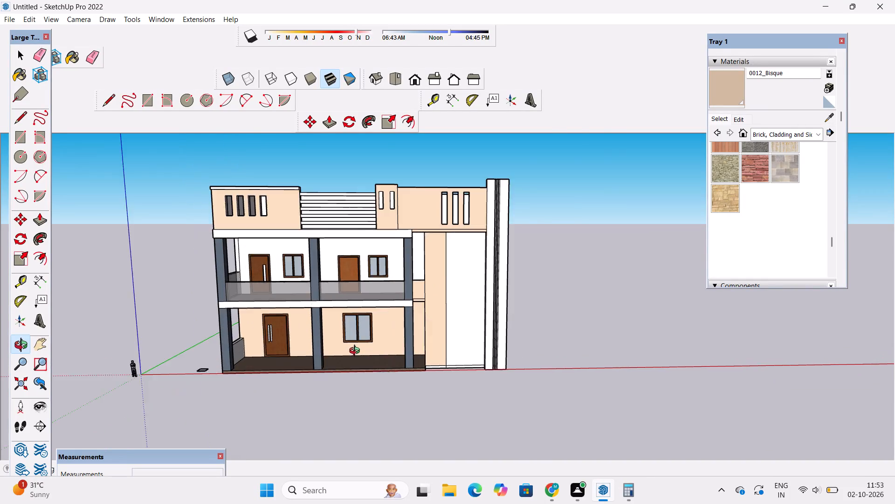
scroll(357, 352, up, 4)
shift+drag(357, 350, 373, 381)
scroll(374, 381, down, 2)
scroll(351, 371, up, 2)
shift+drag(356, 362, 358, 367)
scroll(360, 367, down, 3)
drag(384, 350, 388, 370)
scroll(388, 365, up, 6)
shift+drag(396, 340, 393, 351)
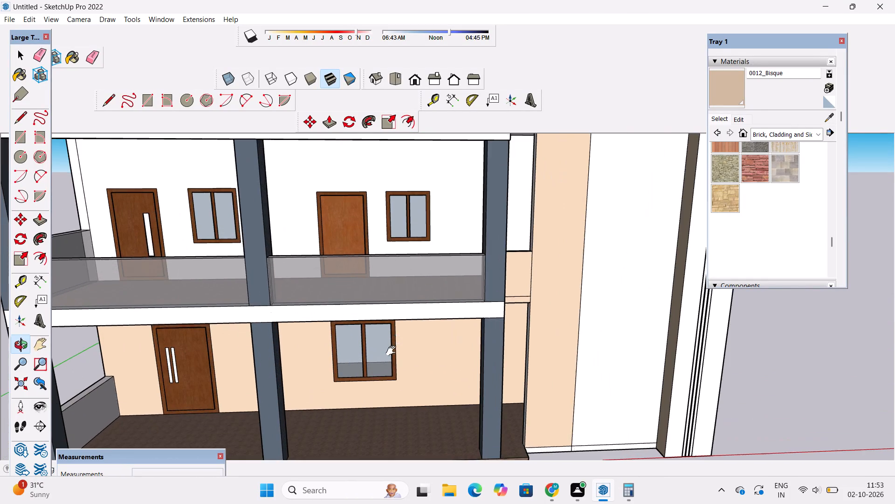
shift+drag(393, 351, 392, 352)
scroll(392, 352, down, 3)
shift+drag(427, 329, 431, 353)
drag(430, 336, 428, 392)
scroll(317, 340, up, 4)
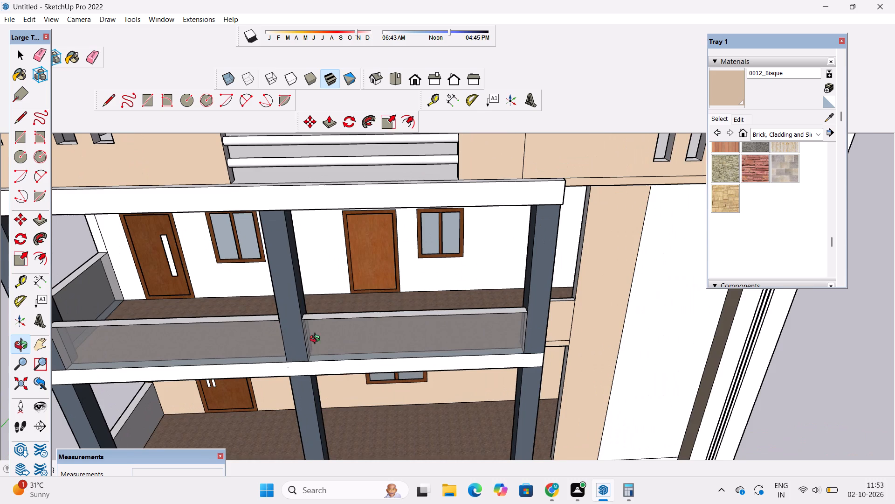
shift+drag(317, 340, 336, 341)
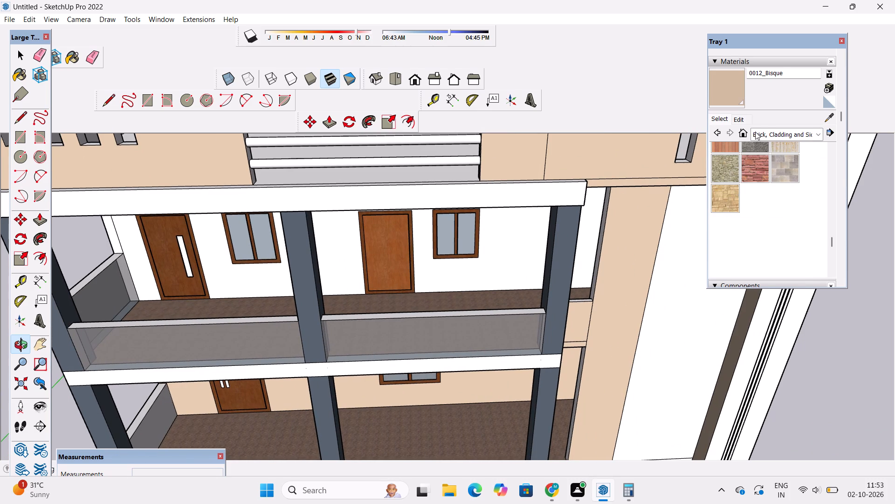
click(732, 196)
click(521, 263)
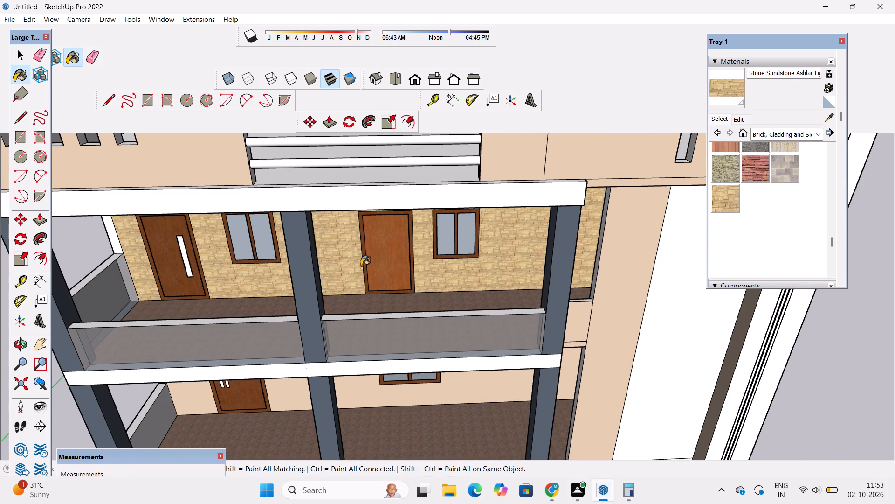
Paint the narrow white end faces of the upper-floor wall beside the balcony's side parapet with Stone Sandstone Ashlar.
key(o)
scroll(424, 278, down, 3)
drag(451, 320, 432, 236)
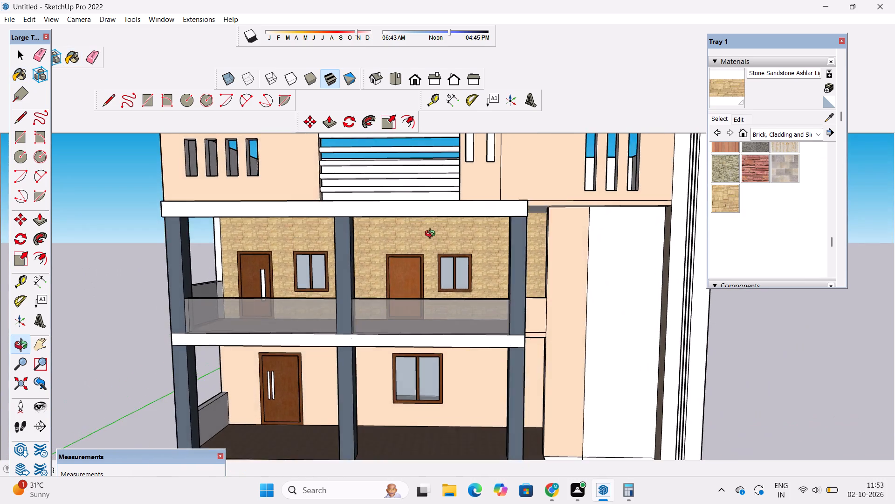
scroll(414, 250, down, 2)
scroll(270, 256, up, 9)
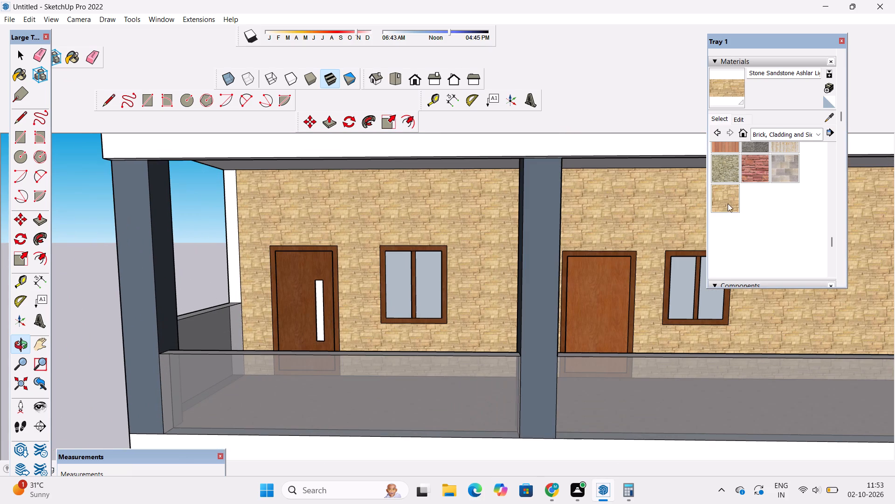
click(728, 202)
click(227, 240)
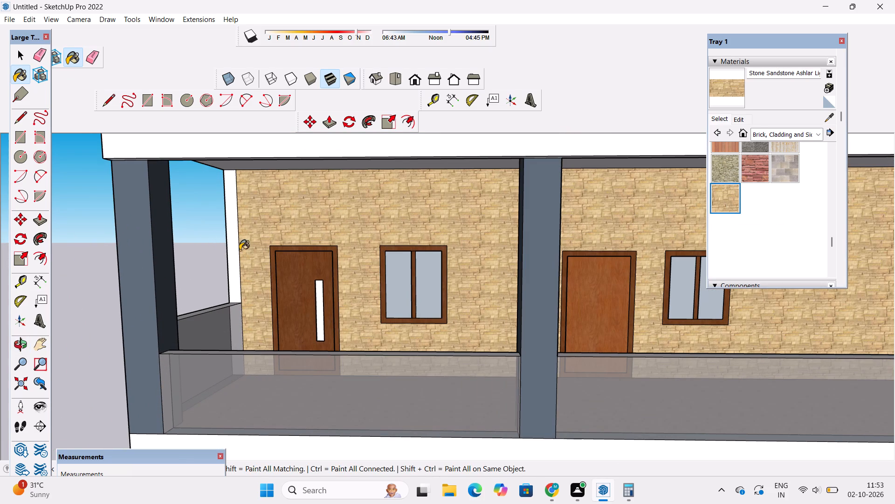
click(234, 245)
scroll(217, 277, down, 4)
scroll(242, 343, up, 10)
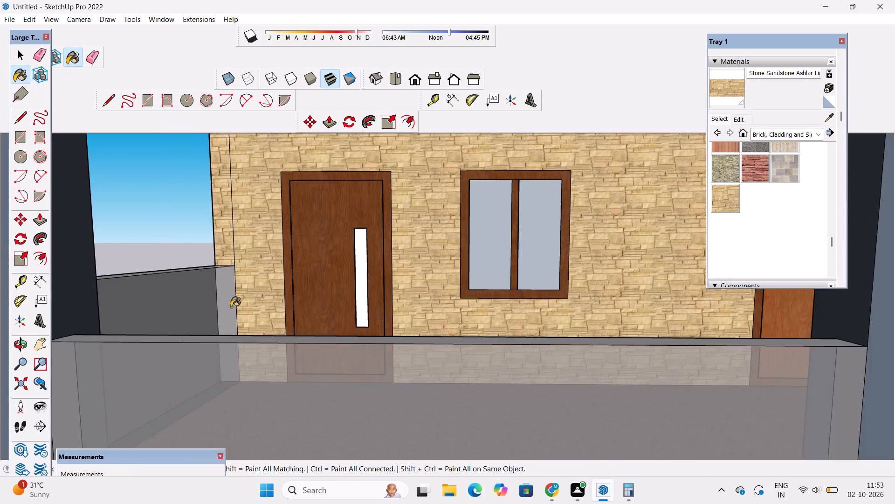
scroll(231, 307, up, 20)
scroll(231, 307, up, 20)
scroll(231, 307, up, 5)
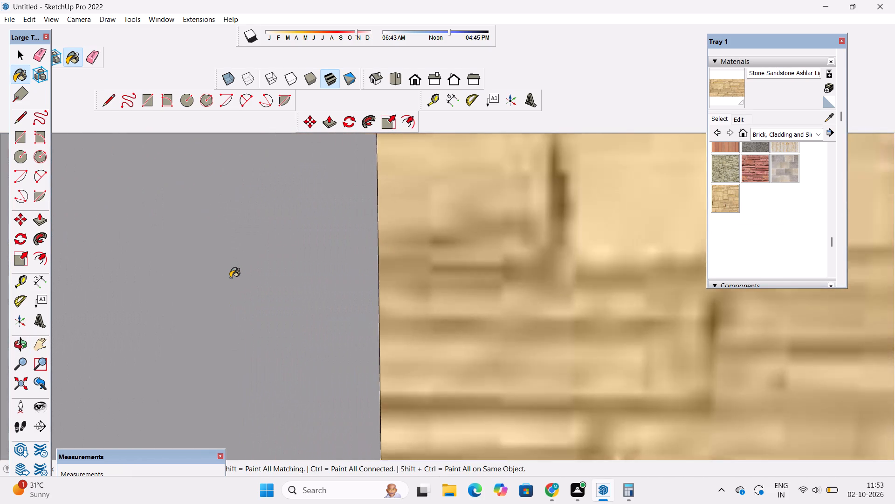
scroll(230, 278, up, 20)
scroll(230, 278, up, 20)
scroll(230, 278, up, 3)
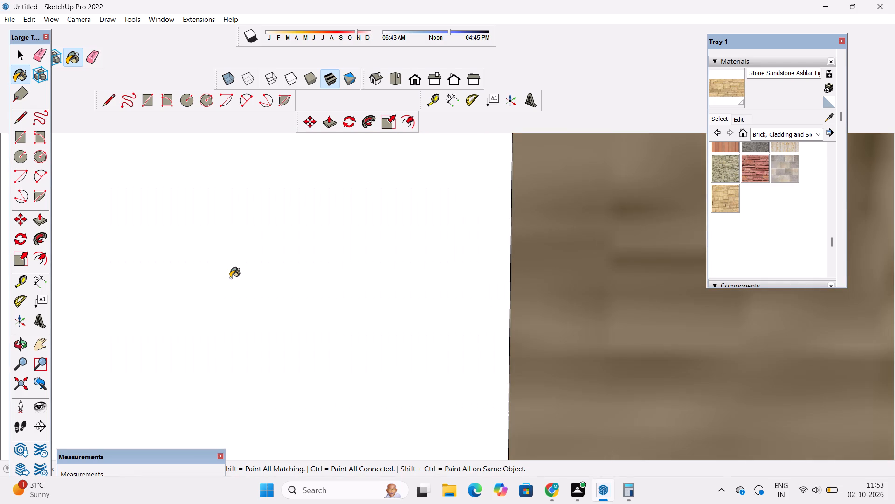
click(275, 247)
scroll(172, 244, down, 6)
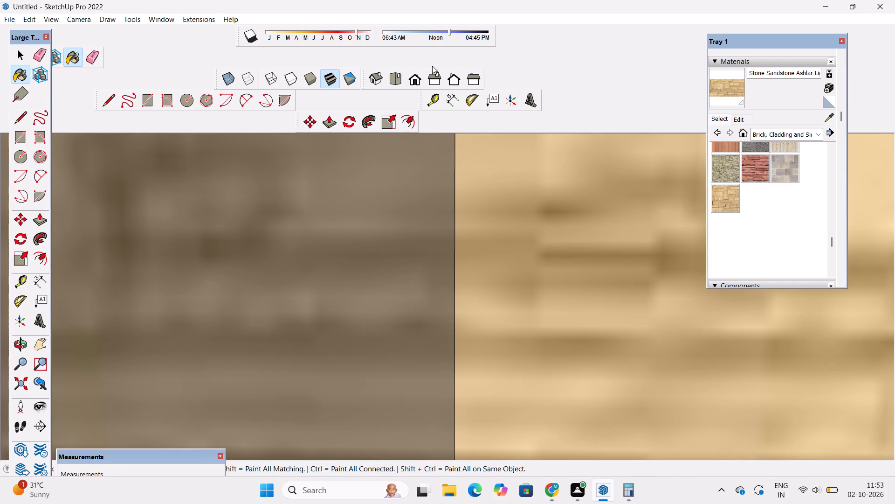
Examine the stone-clad upper floor against the whole front facade from several angles.
click(417, 79)
scroll(461, 178, down, 15)
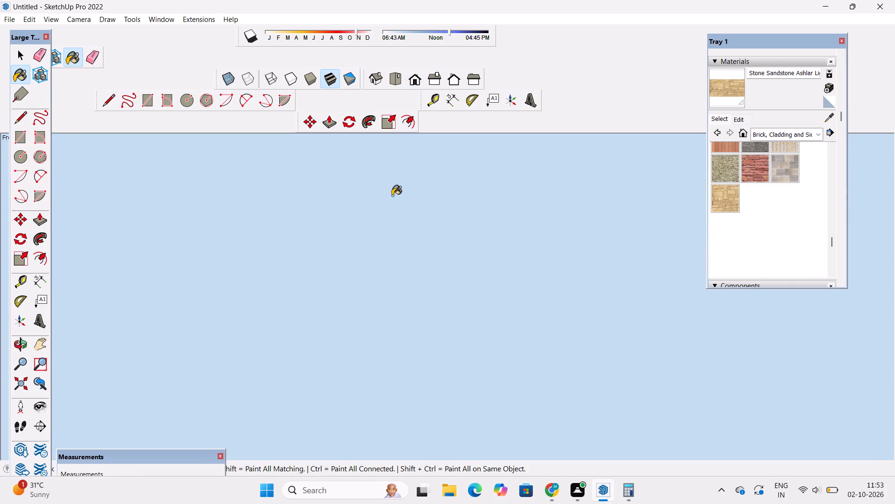
scroll(392, 196, down, 4)
click(413, 76)
drag(413, 76, 413, 97)
key(space)
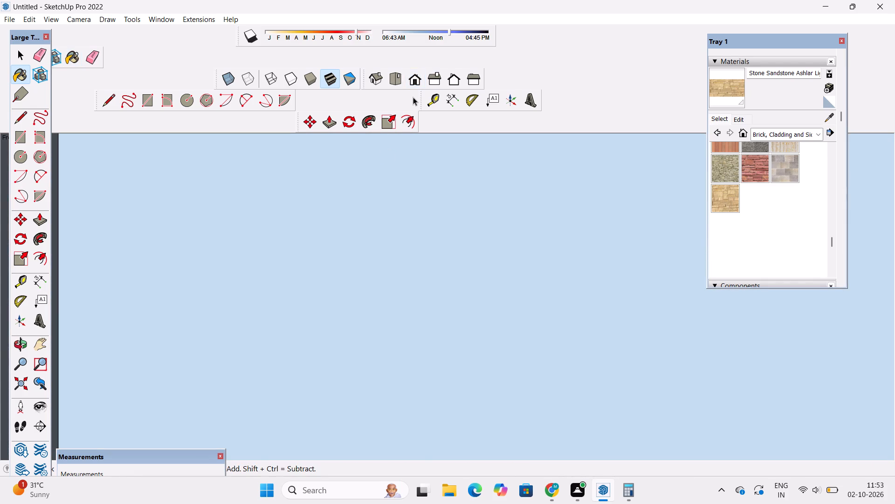
text(o)
scroll(406, 120, down, 20)
scroll(406, 120, down, 14)
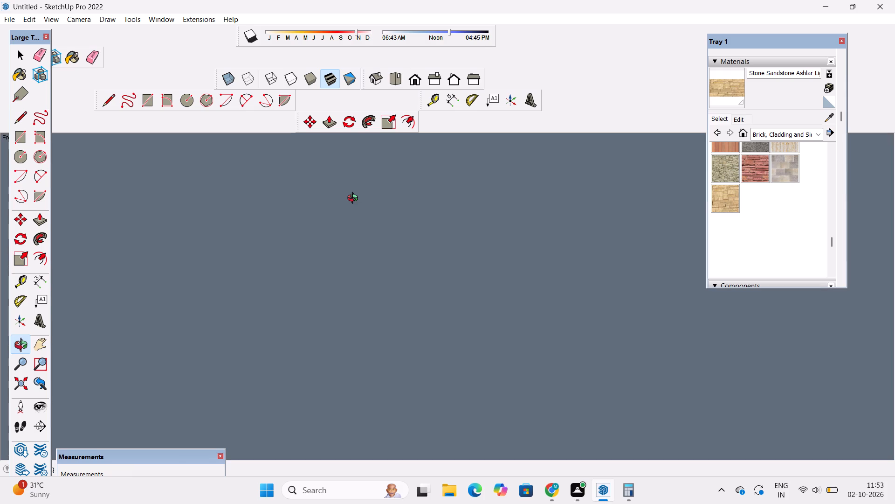
scroll(355, 199, down, 13)
drag(398, 80, 397, 85)
scroll(392, 208, down, 5)
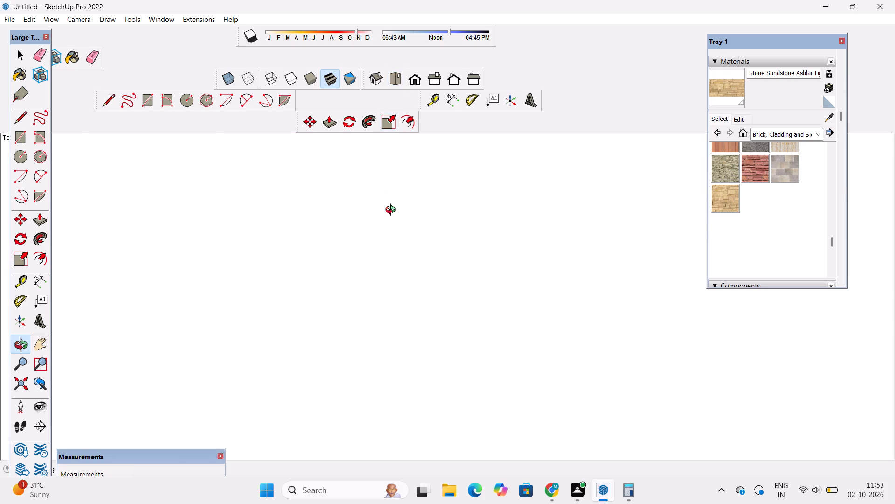
scroll(392, 211, down, 20)
scroll(392, 211, down, 20)
scroll(392, 211, down, 2)
drag(471, 301, 457, 175)
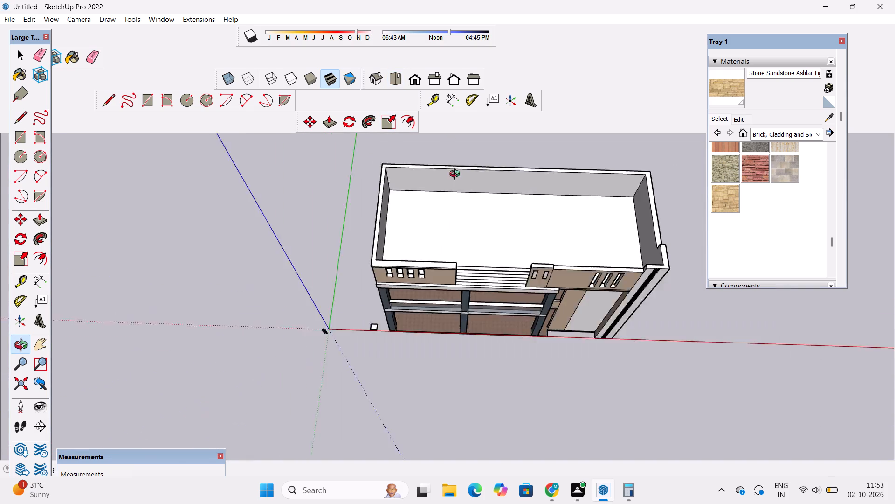
drag(457, 175, 452, 136)
drag(528, 329, 528, 204)
drag(577, 278, 465, 280)
scroll(448, 297, up, 4)
drag(424, 312, 433, 300)
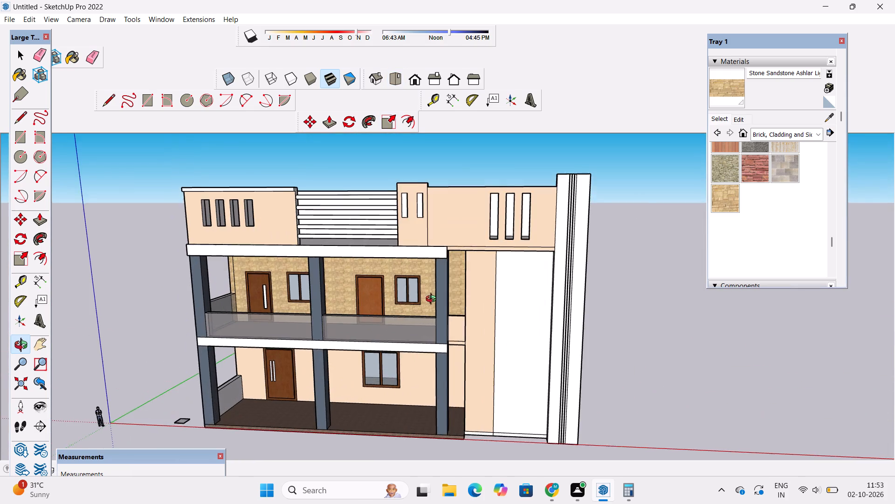
drag(433, 300, 434, 297)
shift+drag(434, 305, 446, 287)
drag(433, 304, 439, 243)
scroll(355, 266, up, 4)
drag(335, 273, 370, 279)
shift+drag(372, 273, 367, 294)
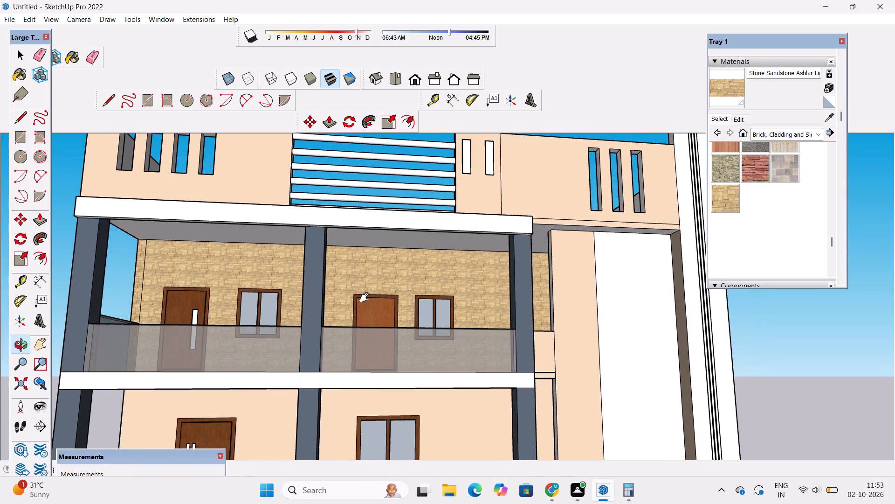
drag(366, 298, 355, 273)
scroll(354, 269, down, 3)
shift+drag(370, 266, 352, 245)
drag(345, 242, 327, 228)
shift+drag(325, 282, 372, 320)
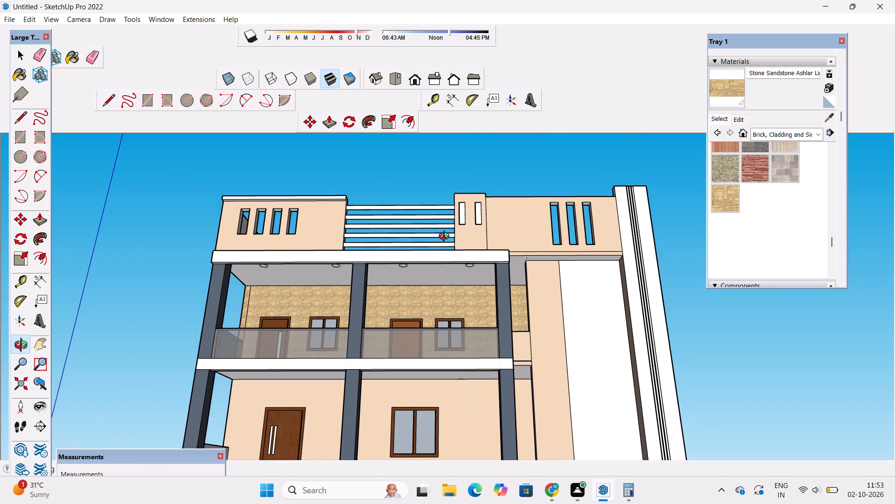
scroll(344, 297, down, 6)
drag(361, 341, 379, 391)
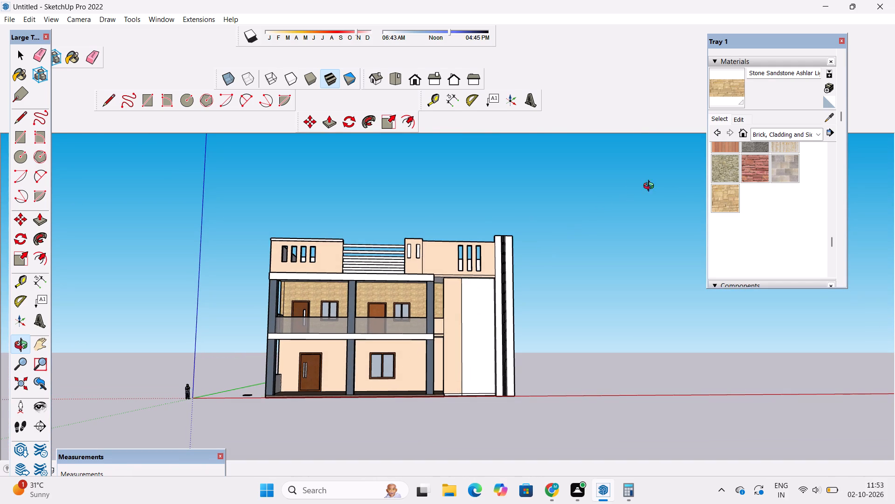
Paint the tall white wall panel beside the grooved end pillar with the Beadboard texture.
scroll(740, 197, up, 2)
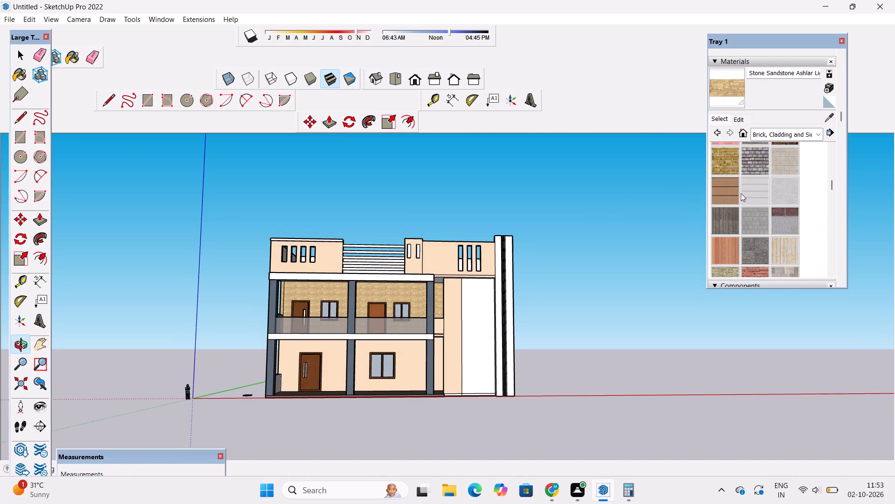
scroll(735, 222, up, 1)
click(726, 161)
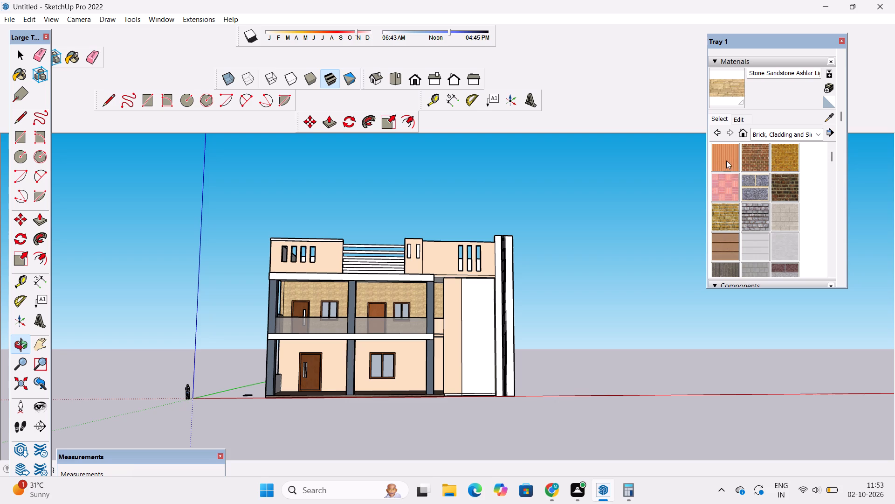
click(471, 323)
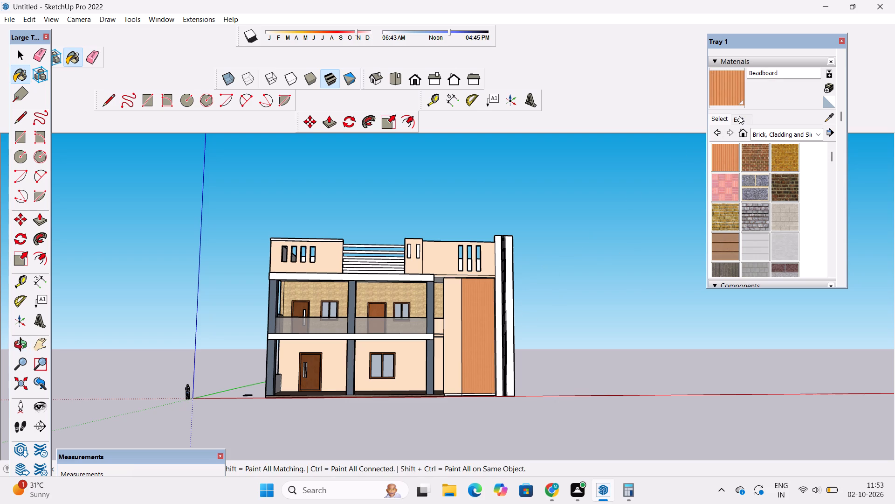
Set the Beadboard texture size to 10'.
click(739, 116)
click(737, 261)
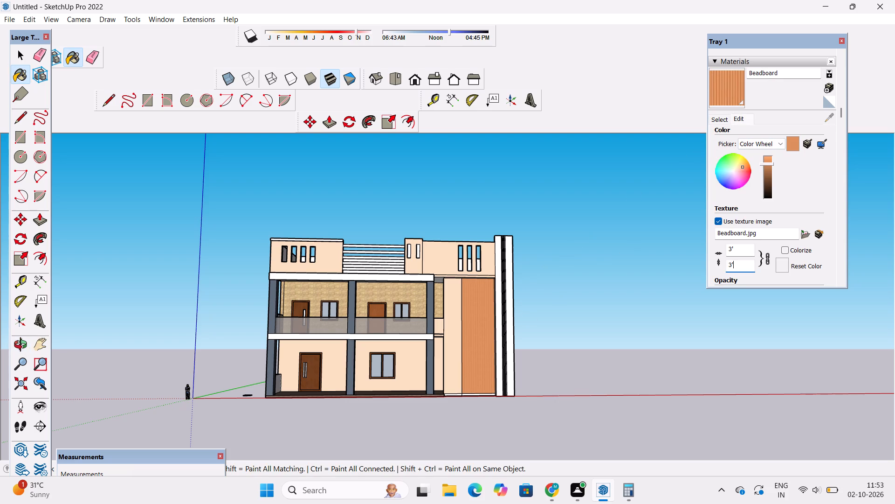
key(BackSpace)
key(BackSpace)
key(BackSpace)
key(BackSpace)
key(BackSpace)
key(BackSpace)
key(BackSpace)
text(10')
key(Return)
scroll(575, 291, down, 4)
scroll(537, 336, up, 1)
key(o)
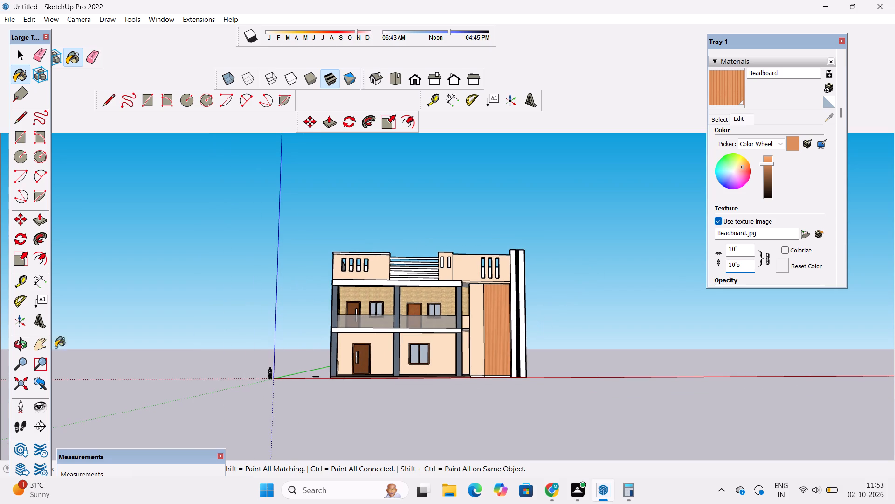
click(24, 344)
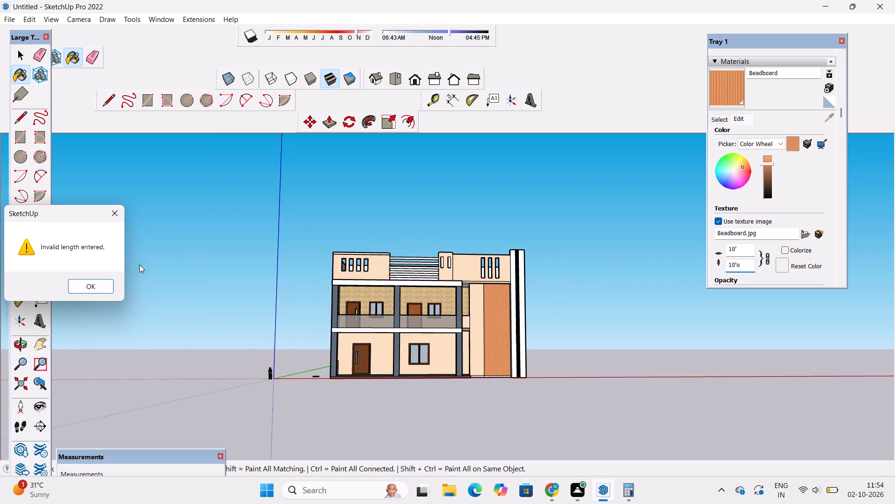
click(120, 215)
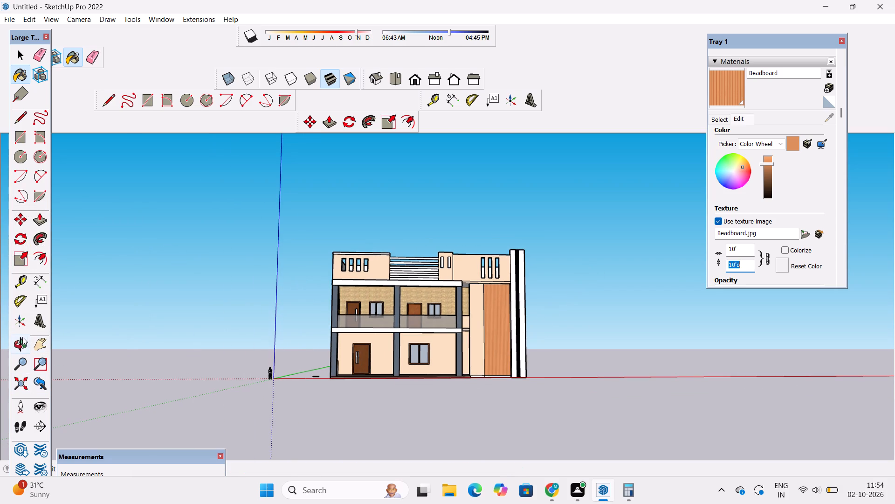
Erase the short vertical line dividing the white base strip below the bisque and beadboard wall panels.
click(19, 341)
scroll(210, 289, down, 4)
drag(331, 273, 353, 348)
scroll(393, 308, up, 3)
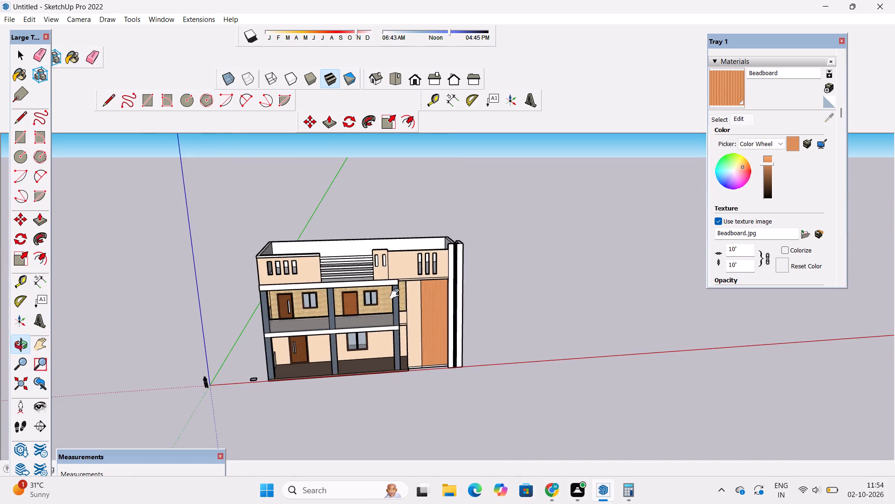
shift+drag(397, 293, 370, 307)
scroll(362, 311, up, 4)
shift+drag(387, 306, 375, 309)
drag(384, 332, 342, 324)
scroll(341, 322, up, 2)
shift+drag(351, 319, 317, 317)
drag(320, 329, 333, 333)
scroll(382, 340, up, 2)
shift+drag(405, 324, 366, 305)
scroll(365, 304, down, 5)
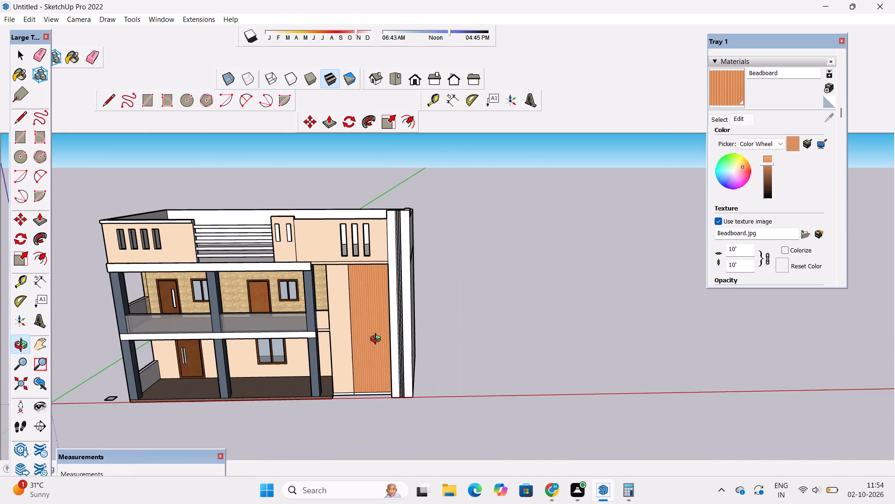
scroll(385, 369, up, 8)
scroll(344, 416, up, 3)
shift+drag(334, 423, 337, 359)
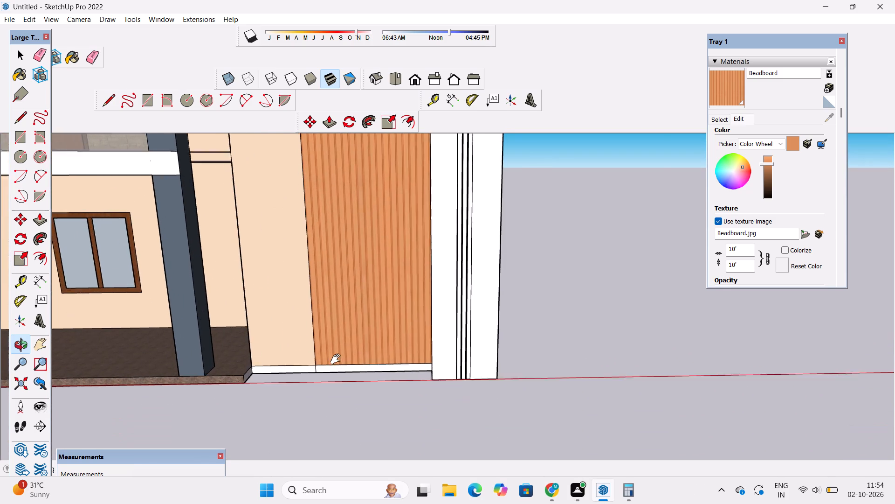
shift+drag(337, 359, 341, 347)
scroll(341, 347, up, 14)
key(e)
drag(323, 334, 311, 342)
click(311, 342)
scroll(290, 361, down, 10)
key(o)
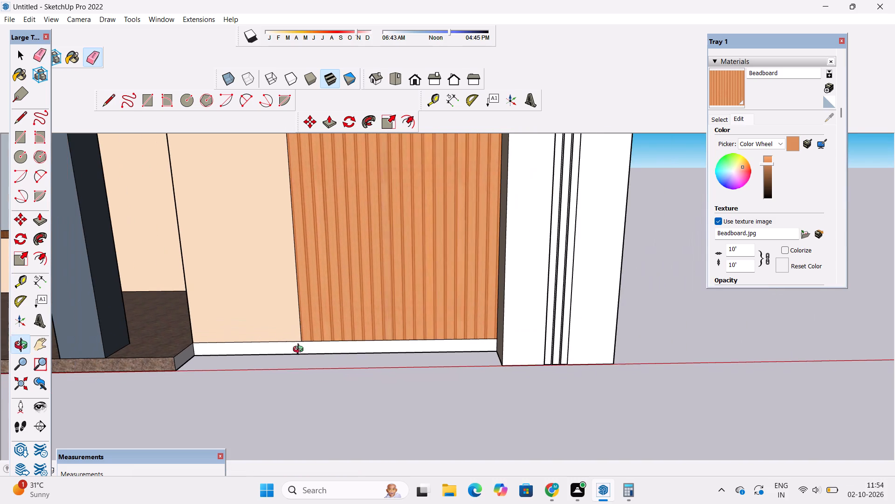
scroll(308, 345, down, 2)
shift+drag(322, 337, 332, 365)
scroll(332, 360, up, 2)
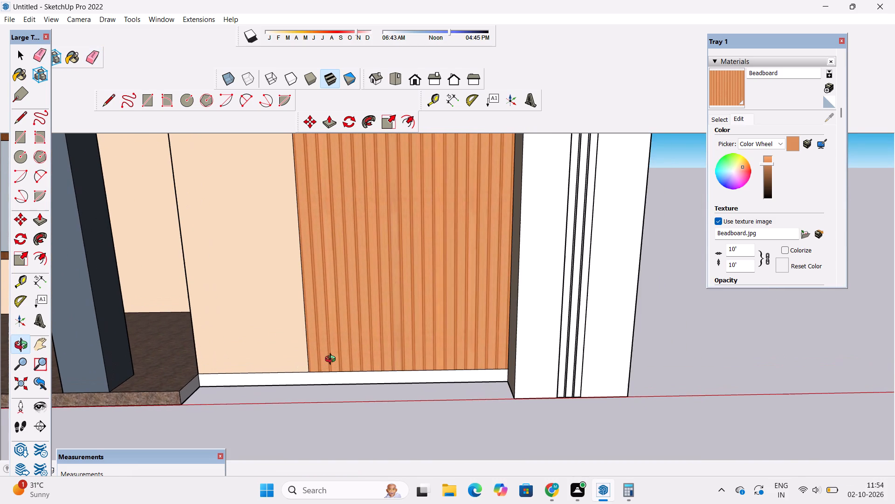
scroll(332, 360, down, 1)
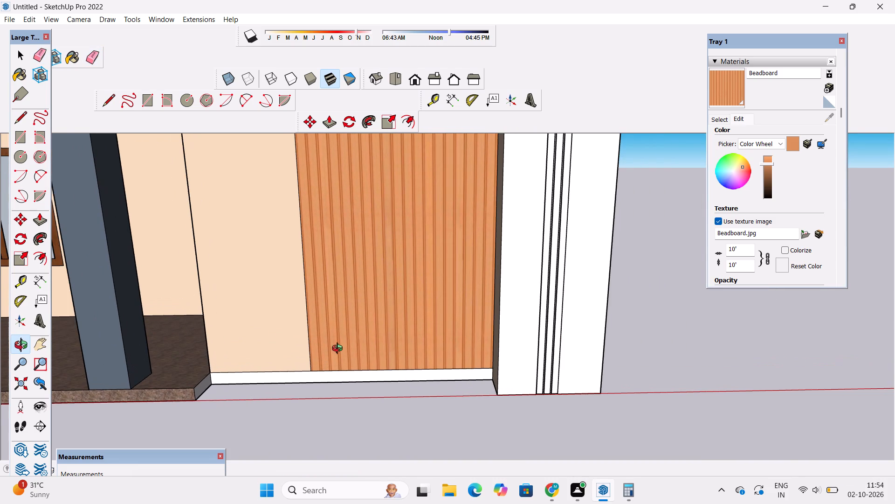
Set the Beadboard texture size to 20' while viewing the whole front facade.
scroll(339, 350, down, 8)
shift+drag(365, 337, 413, 374)
scroll(415, 365, down, 4)
drag(421, 369, 415, 347)
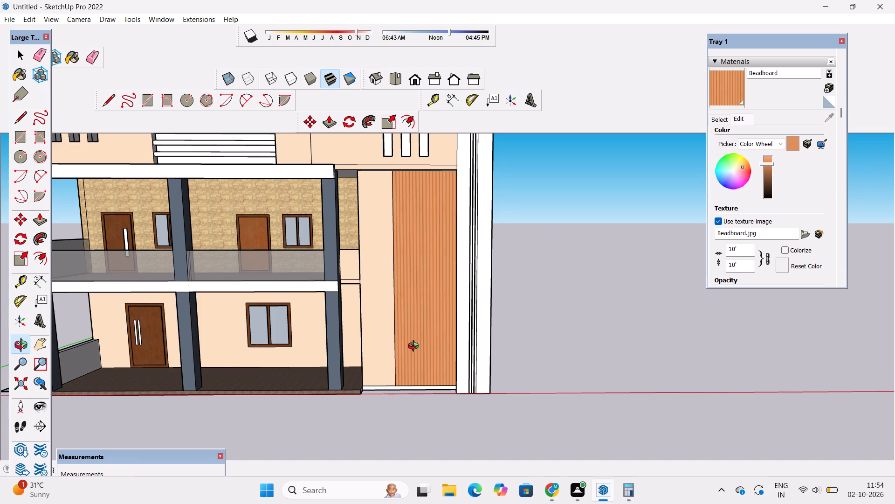
scroll(415, 346, down, 4)
shift+drag(418, 341, 432, 367)
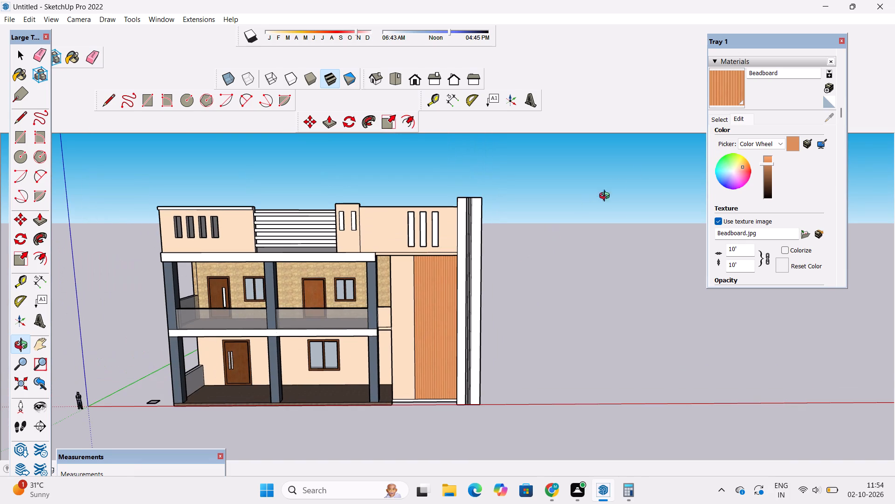
click(737, 261)
key(BackSpace)
key(BackSpace)
key(BackSpace)
key(BackSpace)
key(BackSpace)
key(BackSpace)
key(BackSpace)
key(BackSpace)
key(BackSpace)
key(BackSpace)
text(20')
key(Return)
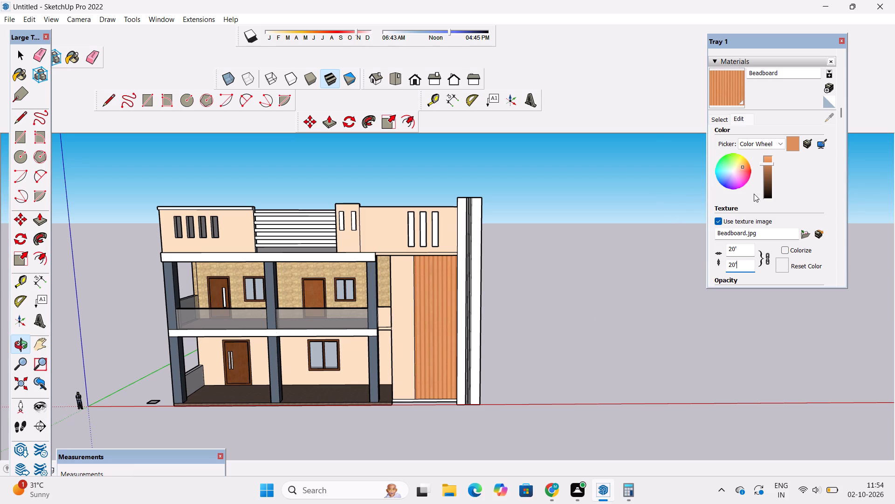
Darken the Beadboard material's colour to a deep brown wood tone.
click(765, 168)
click(768, 172)
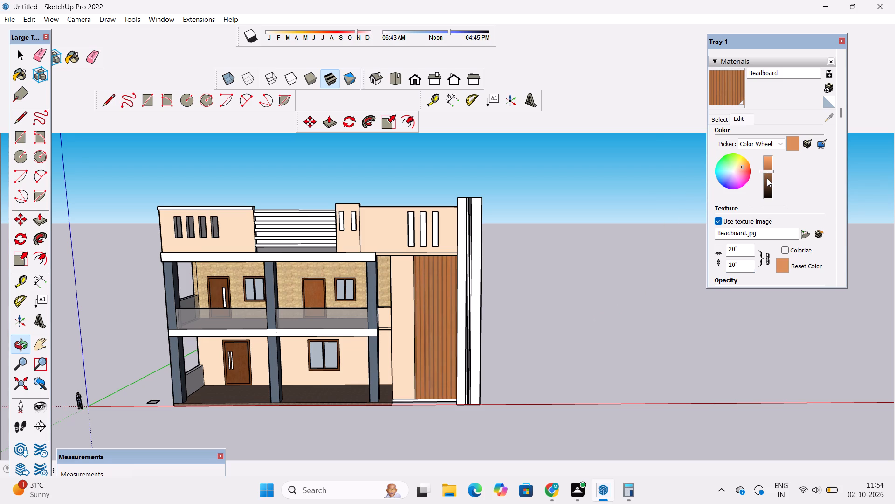
click(767, 178)
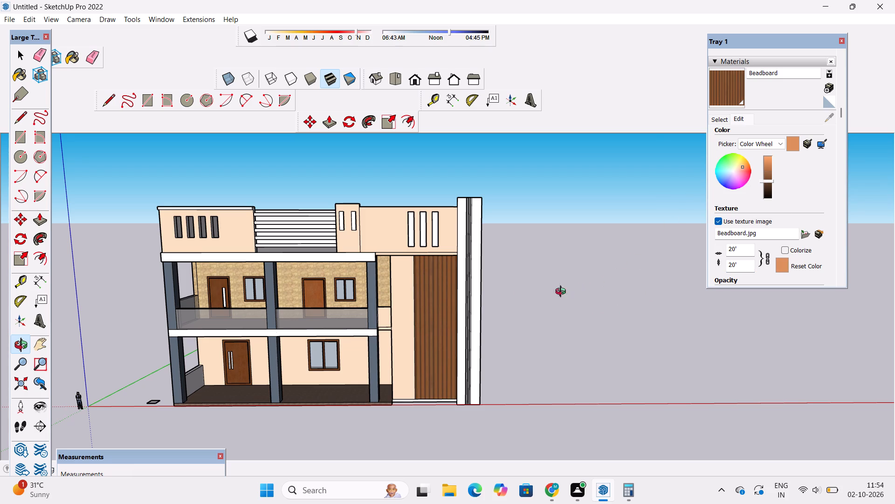
Paint the two white front strips of the grooved end pillar with the Bisque named colour.
scroll(470, 315, down, 4)
scroll(465, 306, up, 4)
key(space)
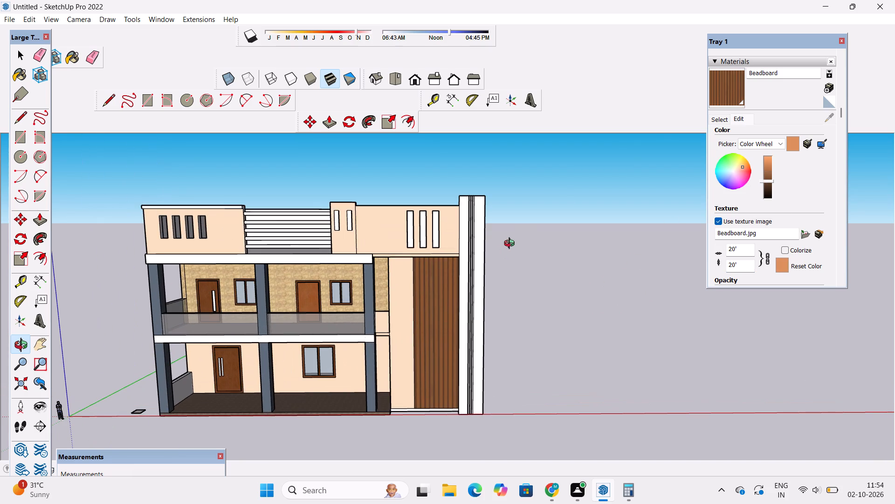
click(723, 122)
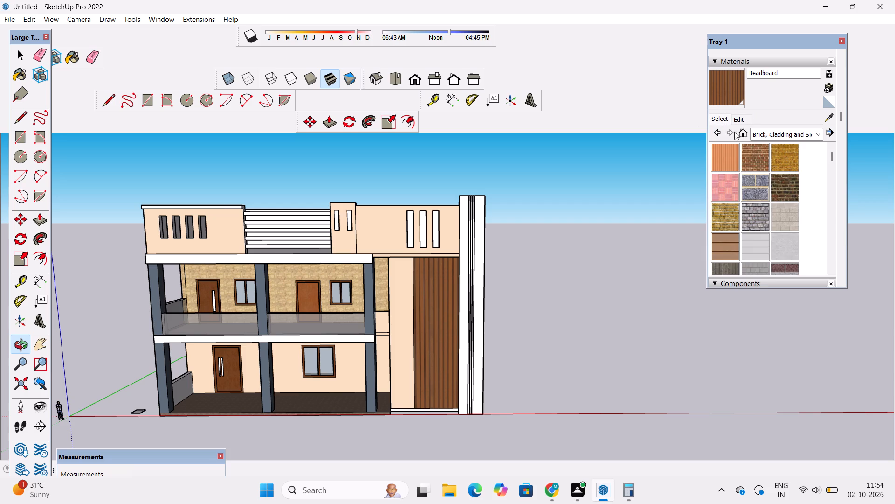
click(769, 134)
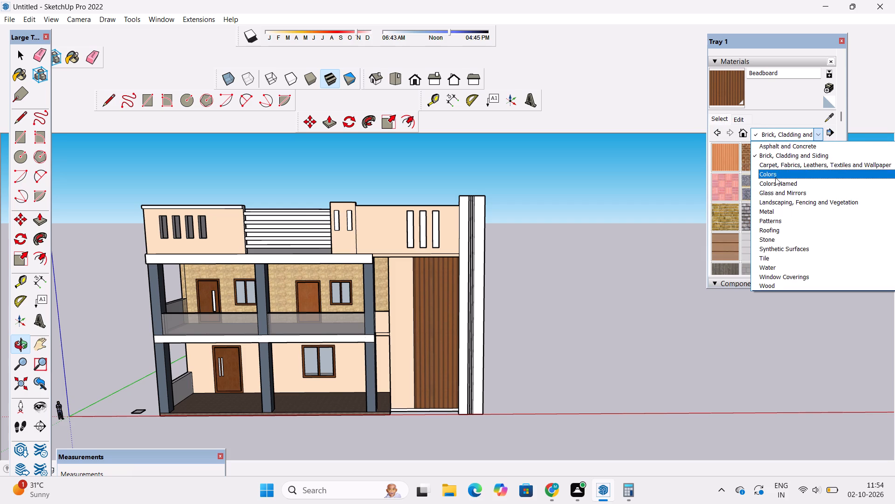
click(776, 180)
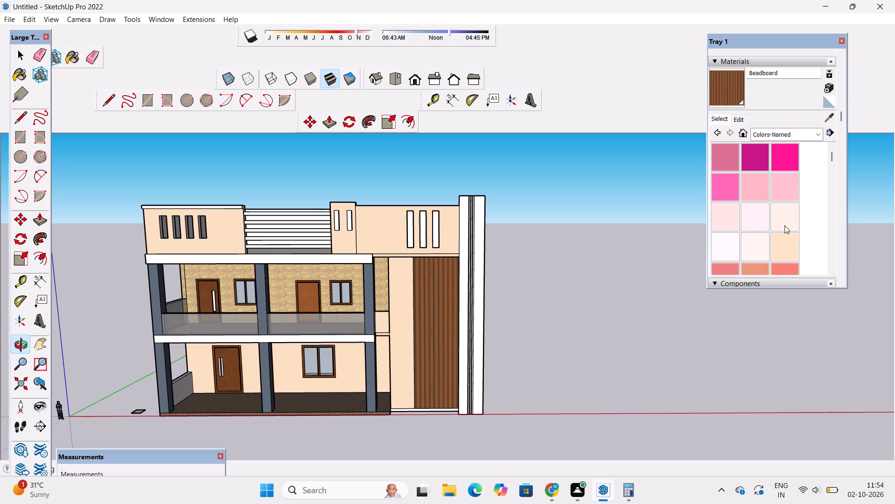
drag(791, 259, 788, 254)
scroll(485, 270, up, 4)
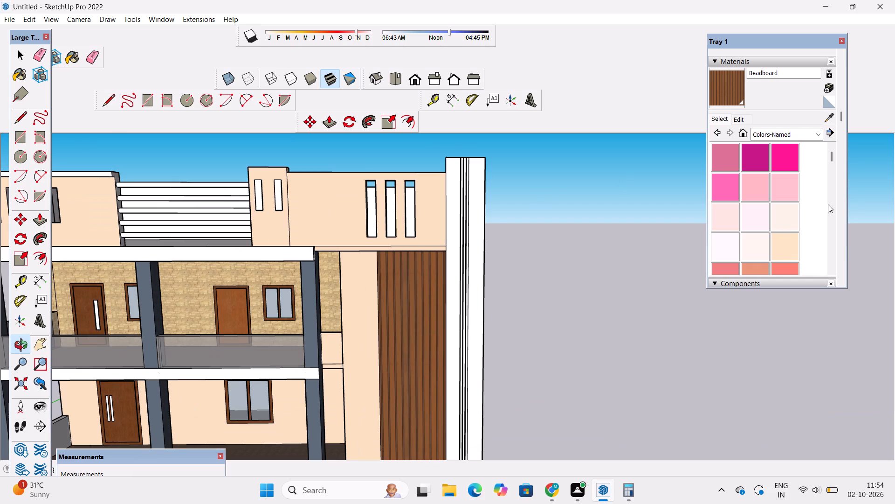
click(780, 253)
click(477, 238)
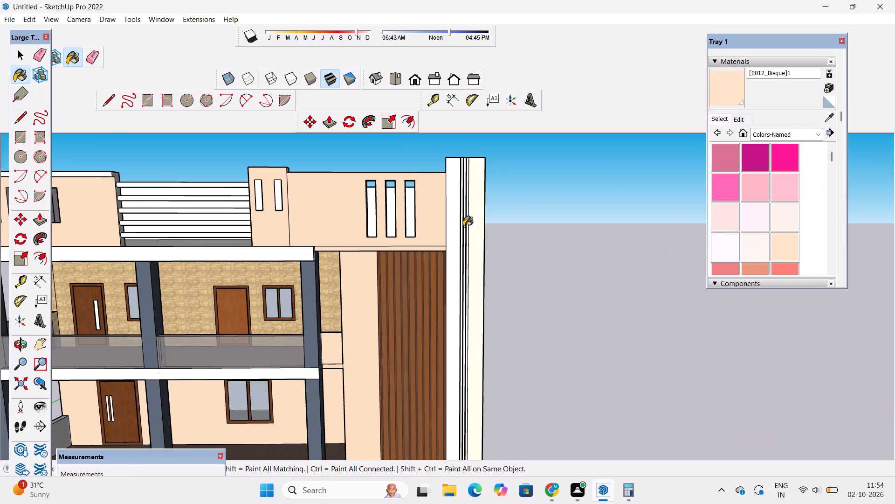
click(459, 219)
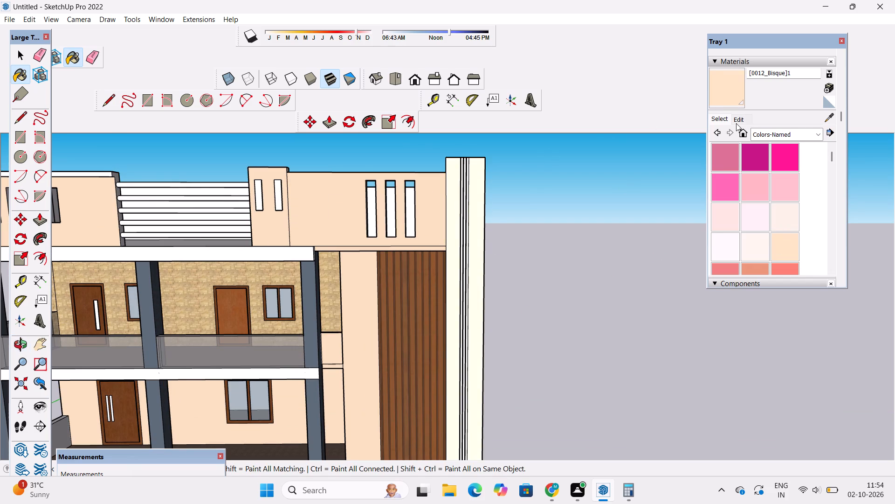
Darken the Bisque material used on the end pillar slightly.
click(736, 118)
click(767, 164)
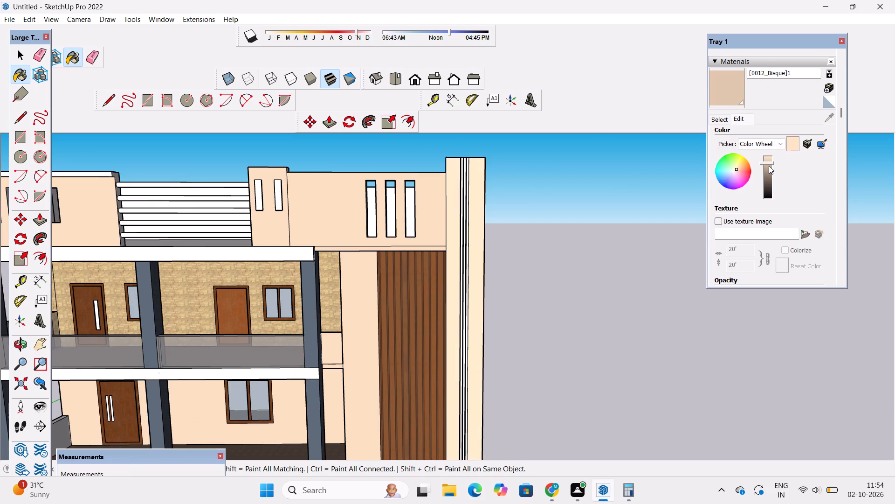
Examine the bisque end pillar against the darkened beadboard panel and the rest of the facade from several angles.
scroll(529, 280, down, 3)
scroll(485, 273, up, 2)
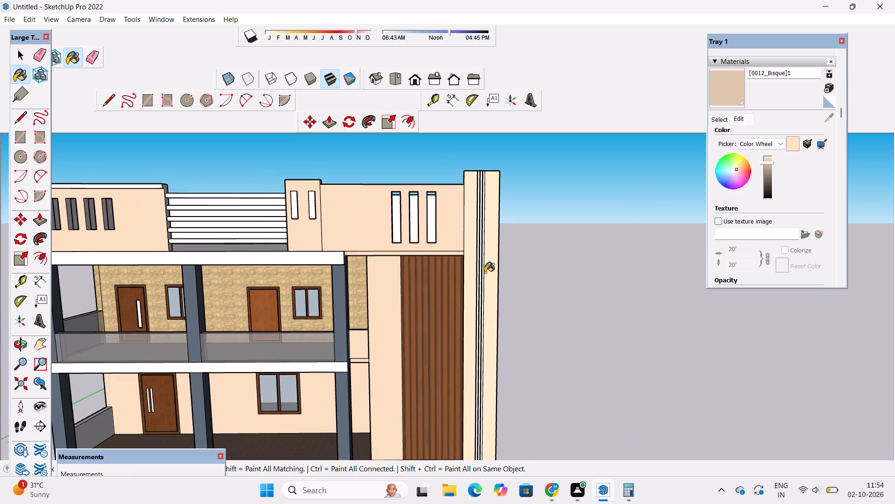
scroll(485, 273, up, 2)
key(o)
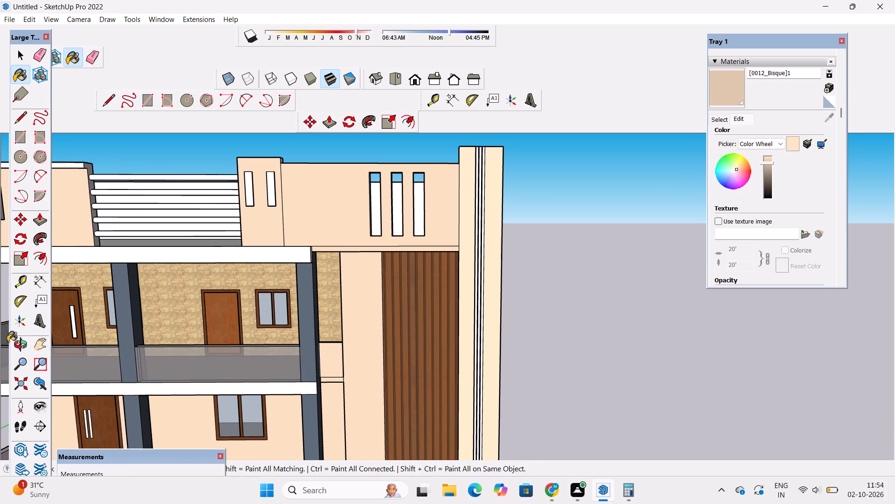
click(19, 347)
drag(213, 308, 380, 304)
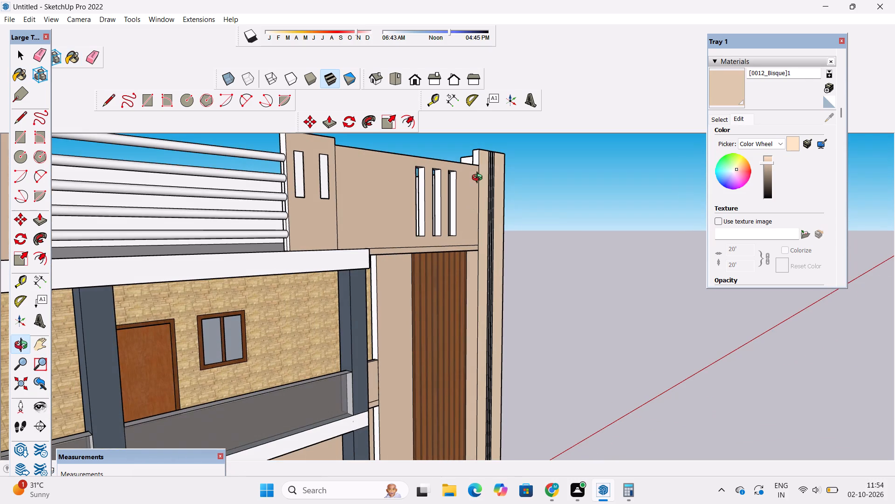
drag(494, 174, 347, 321)
scroll(368, 270, down, 6)
drag(529, 260, 523, 150)
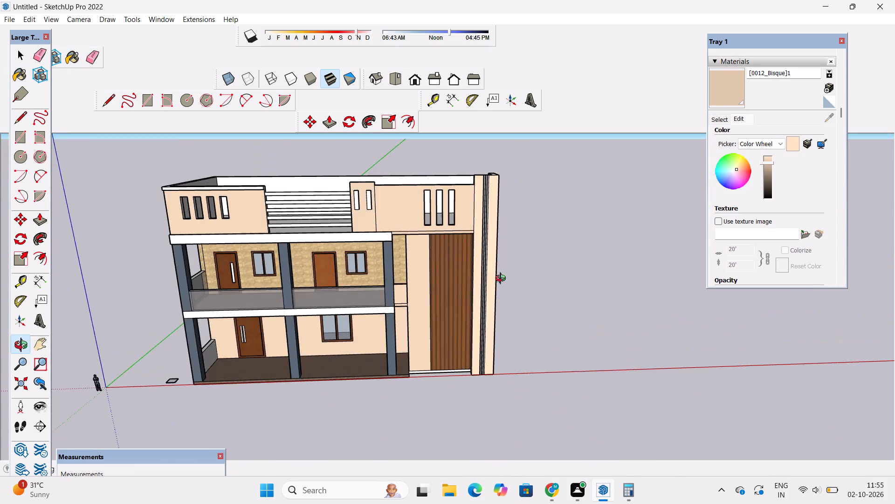
scroll(494, 291, up, 5)
drag(439, 309, 313, 311)
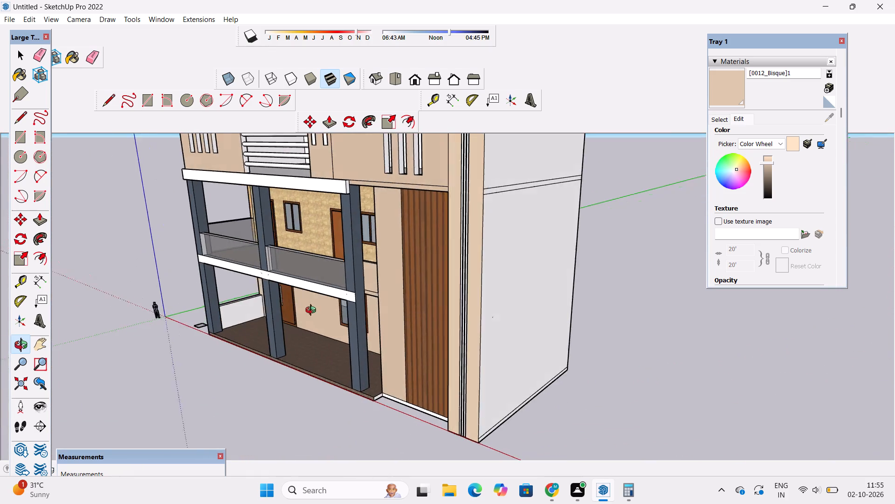
drag(313, 311, 421, 311)
scroll(437, 294, down, 4)
shift+drag(438, 295, 484, 303)
drag(480, 312, 488, 309)
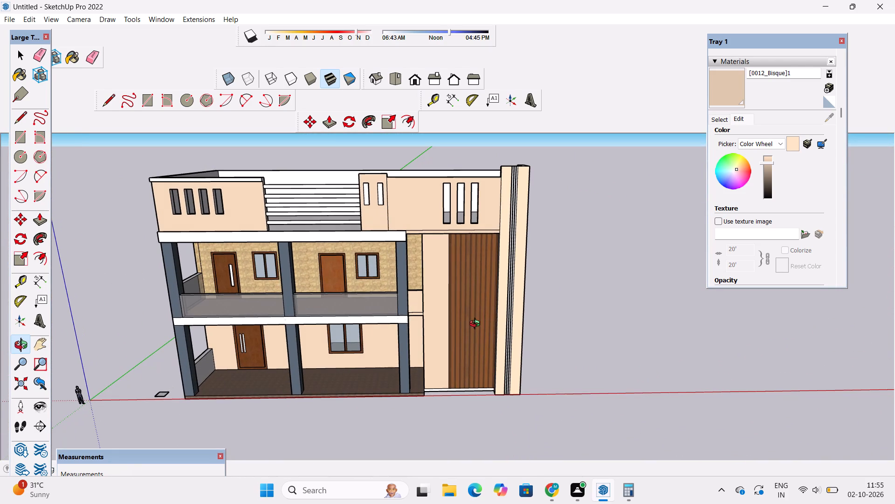
scroll(467, 352, up, 2)
shift+drag(466, 373, 459, 349)
shift+drag(459, 349, 465, 377)
drag(468, 387, 466, 372)
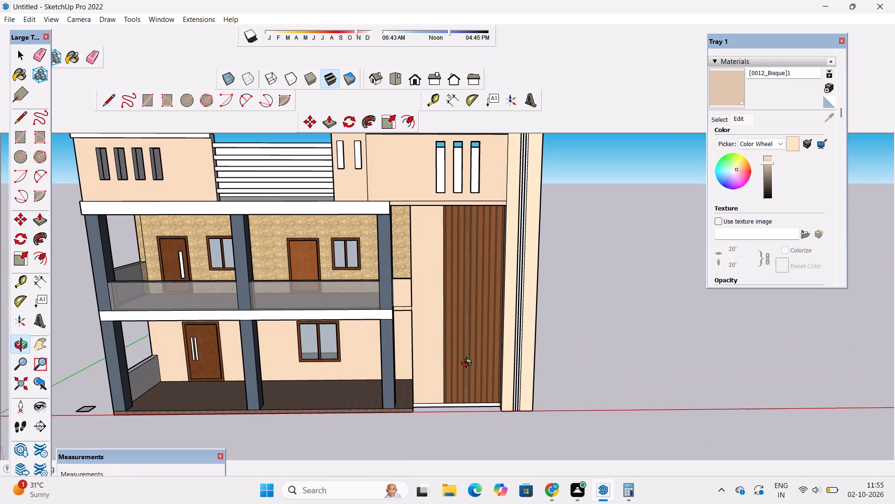
Paint the white base strip below the beadboard panel with the darkened Bisque material.
click(734, 85)
scroll(476, 416, up, 8)
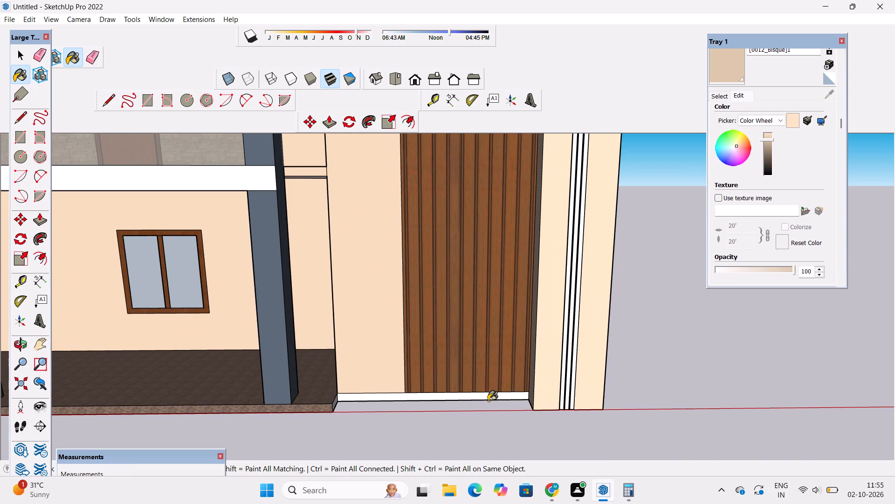
click(490, 395)
Examine the whole facade, roof parapet and balcony from the front, side and above for surfaces still unpainted.
scroll(436, 414, down, 12)
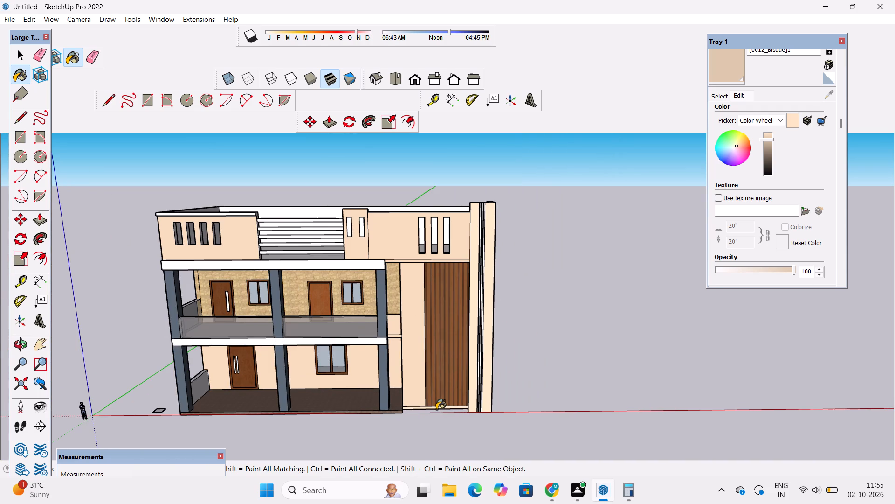
scroll(436, 409, down, 2)
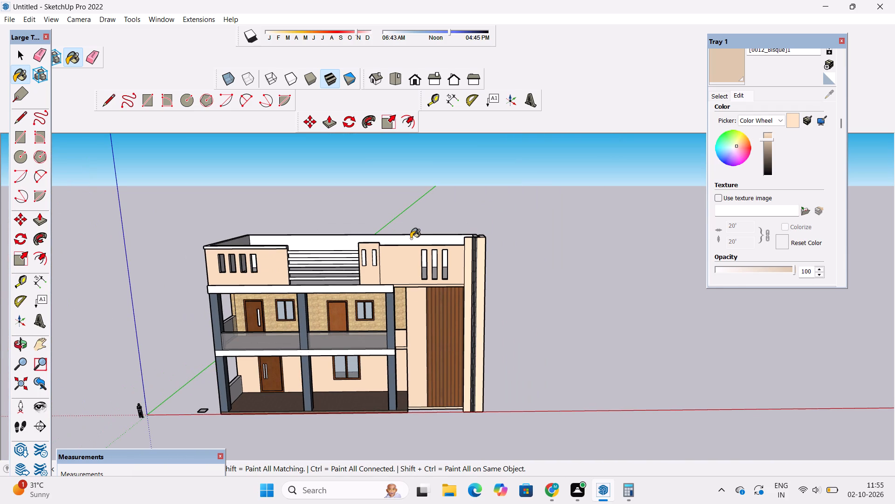
key(o)
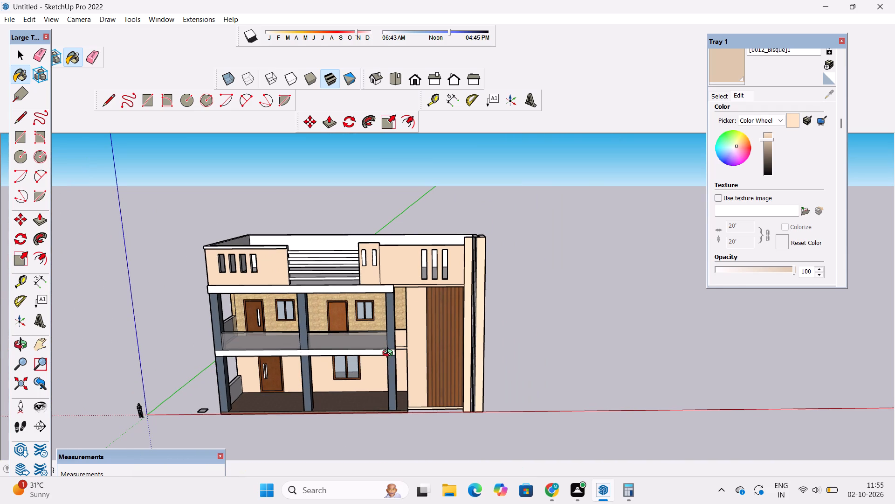
drag(385, 362, 387, 332)
shift+drag(340, 346, 404, 346)
scroll(399, 331, up, 2)
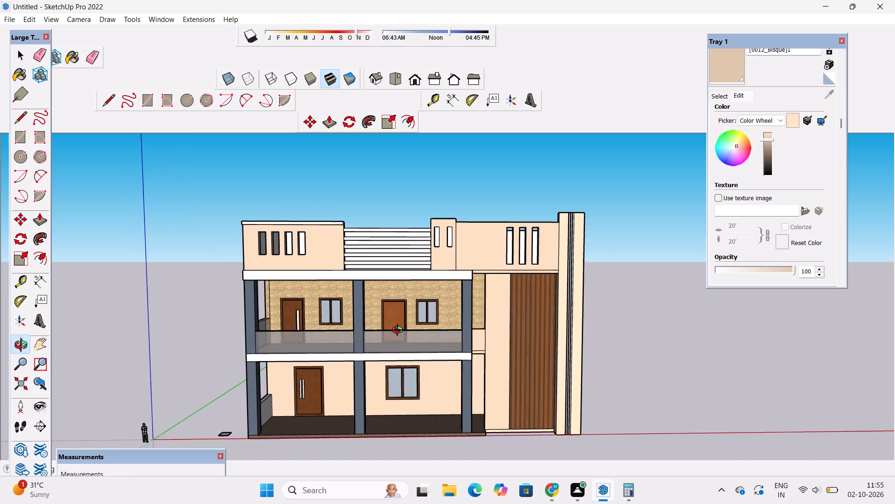
scroll(399, 331, up, 1)
scroll(399, 331, down, 2)
shift+drag(494, 258, 441, 286)
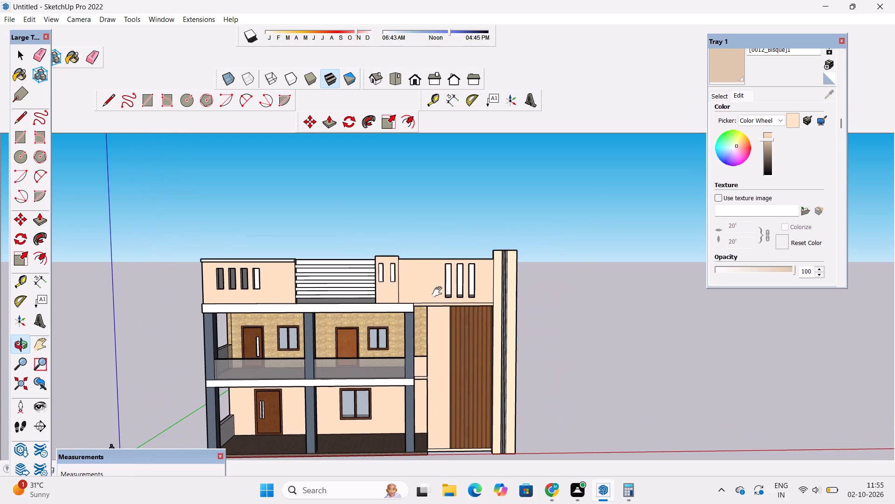
shift+scroll(439, 292, up, 2)
scroll(445, 288, up, 7)
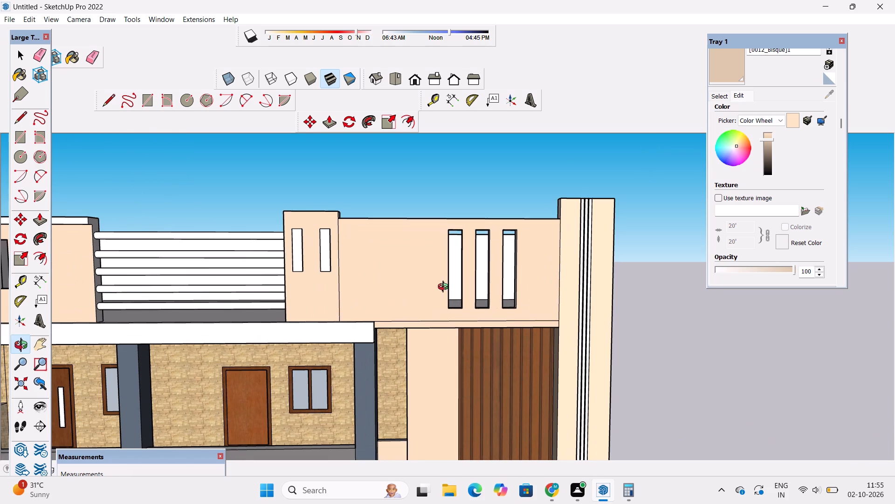
drag(427, 301, 278, 342)
drag(307, 329, 319, 330)
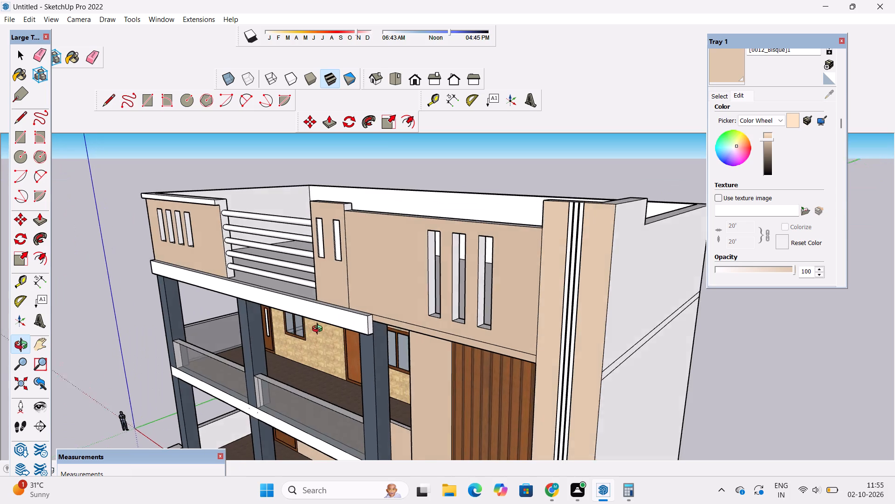
drag(319, 330, 406, 311)
shift+drag(350, 370, 395, 280)
scroll(408, 267, down, 3)
drag(380, 294, 427, 381)
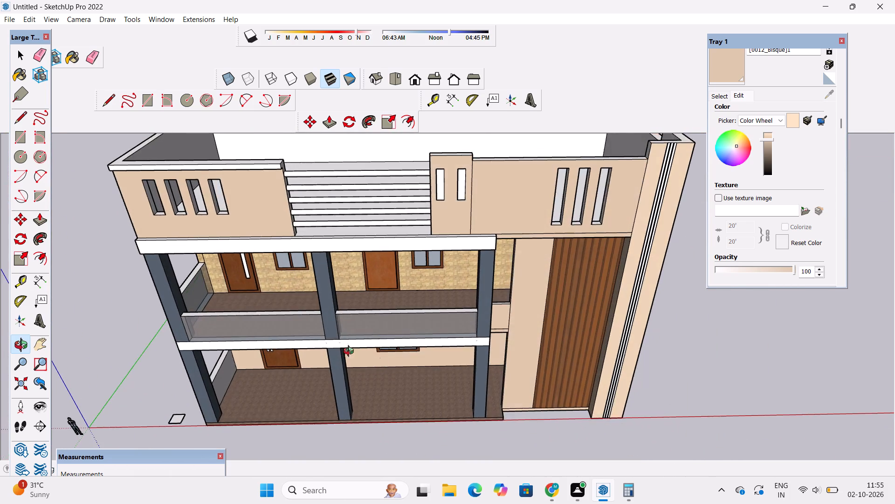
Paint the top rail of the balcony's glass railing in the bay nearest the beadboard panel with 0136_Charcoal.
scroll(330, 324, up, 3)
shift+drag(330, 324, 379, 321)
scroll(187, 275, up, 1)
drag(263, 318, 265, 326)
shift+drag(266, 327, 257, 312)
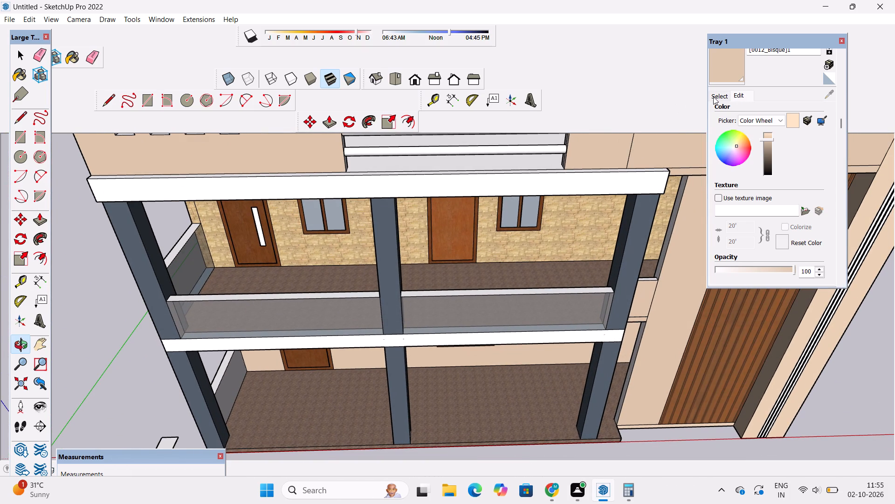
click(714, 97)
scroll(765, 164, down, 5)
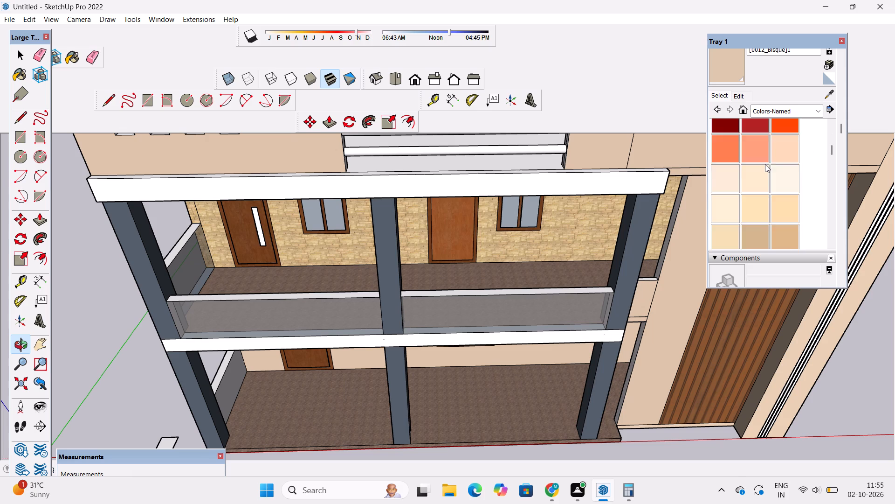
scroll(765, 164, down, 16)
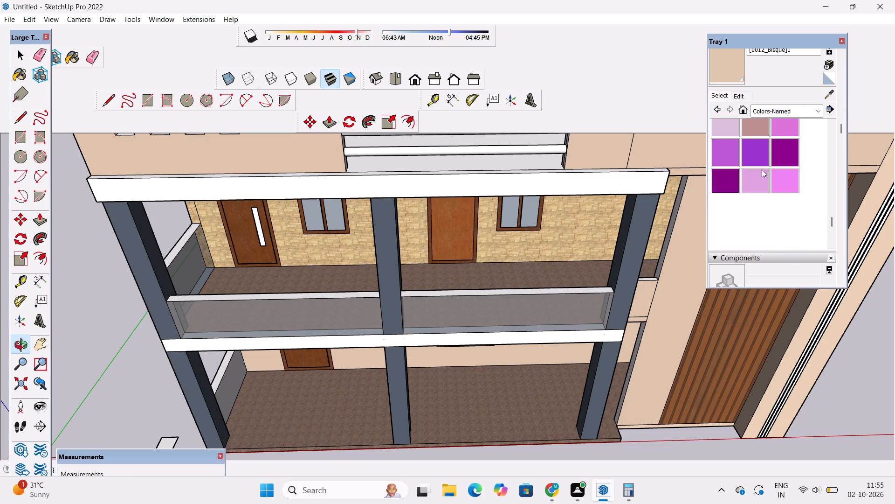
scroll(762, 169, down, 3)
click(729, 135)
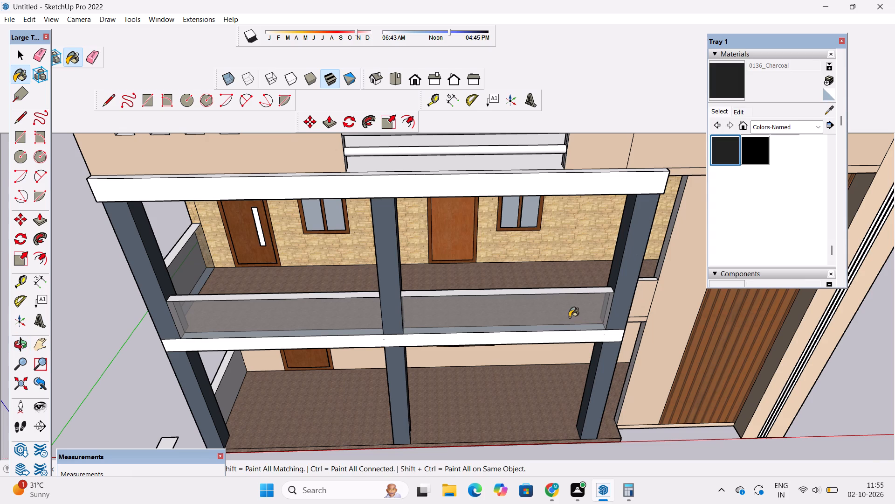
scroll(569, 317, up, 9)
click(627, 262)
scroll(644, 252, down, 9)
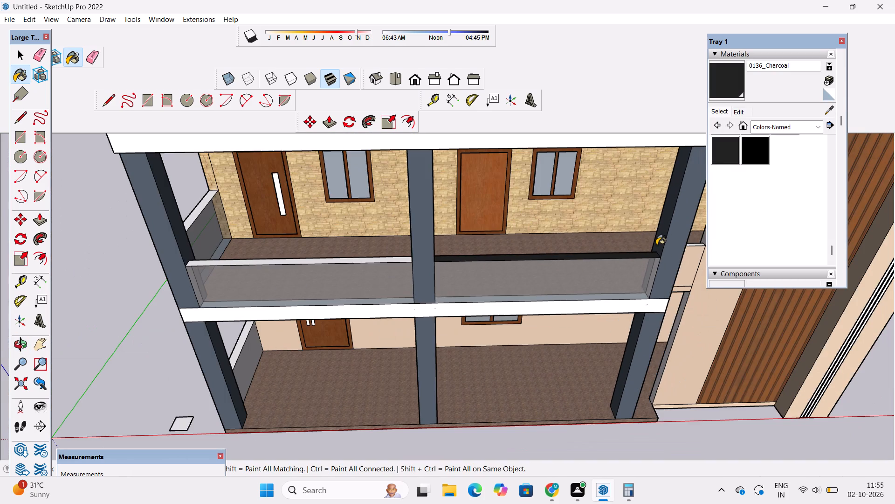
Paint the top rail of the balcony's other front bay and the top of its side railing with 0136_Charcoal.
scroll(417, 264, up, 9)
click(427, 251)
scroll(533, 295, down, 6)
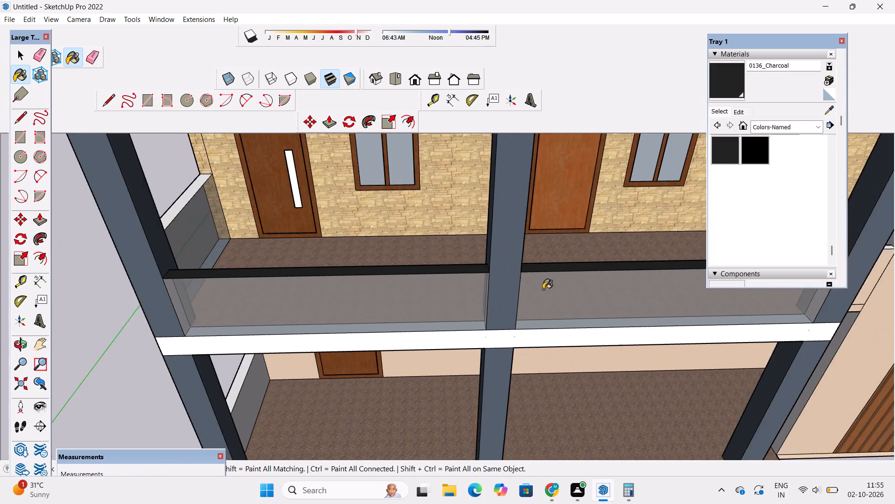
scroll(543, 289, down, 3)
scroll(308, 247, up, 3)
scroll(269, 196, up, 3)
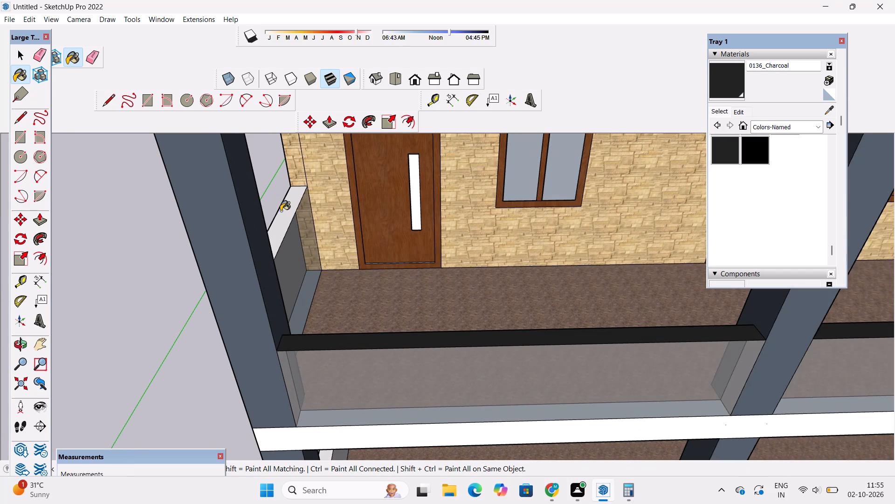
click(282, 212)
Erase the horizontal slab edge lines on the outer side wall at the balcony end of the house.
key(o)
scroll(282, 213, down, 13)
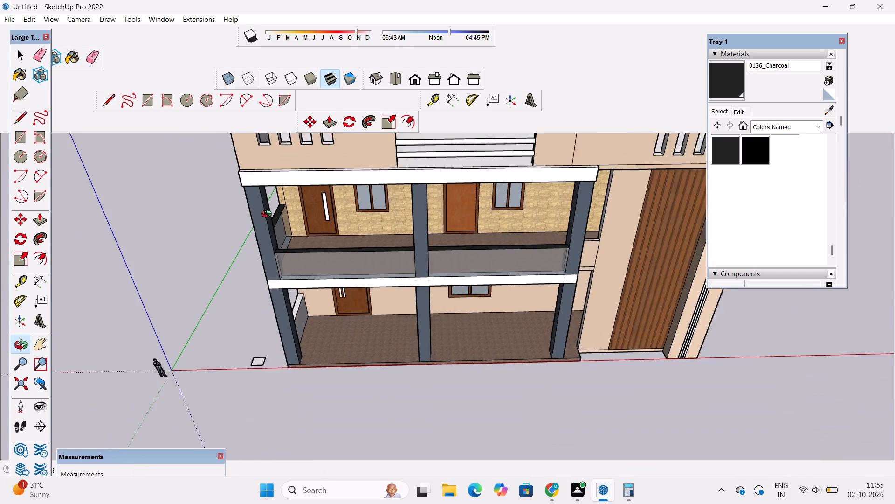
scroll(268, 215, down, 3)
drag(324, 353, 333, 246)
shift+drag(318, 327, 318, 292)
scroll(313, 292, up, 3)
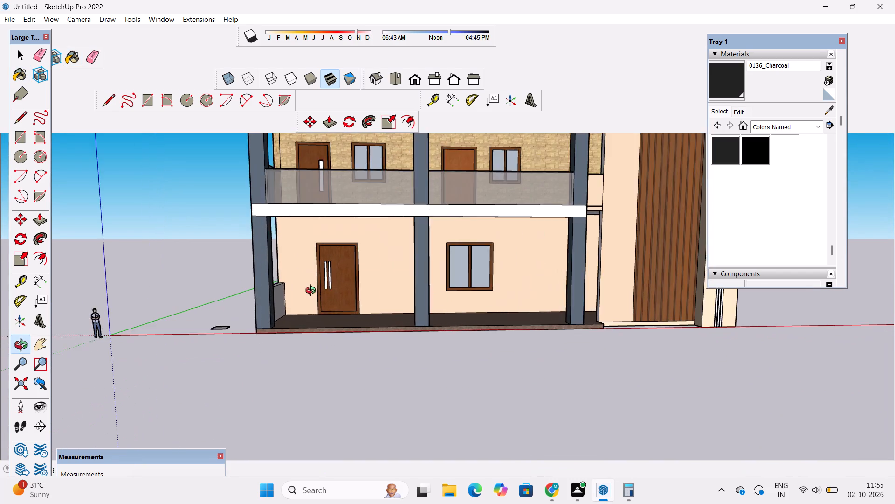
drag(253, 311, 471, 298)
drag(357, 322, 350, 370)
scroll(324, 313, down, 4)
shift+drag(276, 284, 314, 410)
shift+drag(320, 368, 317, 357)
scroll(310, 336, up, 2)
key(e)
drag(303, 233, 303, 264)
scroll(293, 285, down, 4)
drag(297, 321, 301, 363)
scroll(273, 287, down, 4)
scroll(301, 393, up, 3)
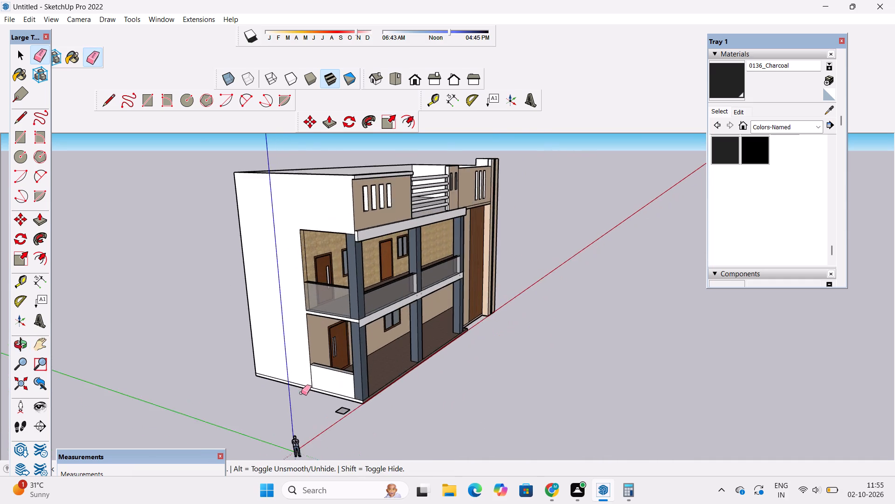
scroll(301, 393, up, 5)
Erase the horizontal slab edge lines and their leftover segments on the opposite side wall, beside the bisque end pillar.
key(o)
scroll(287, 389, down, 4)
drag(509, 332, 405, 348)
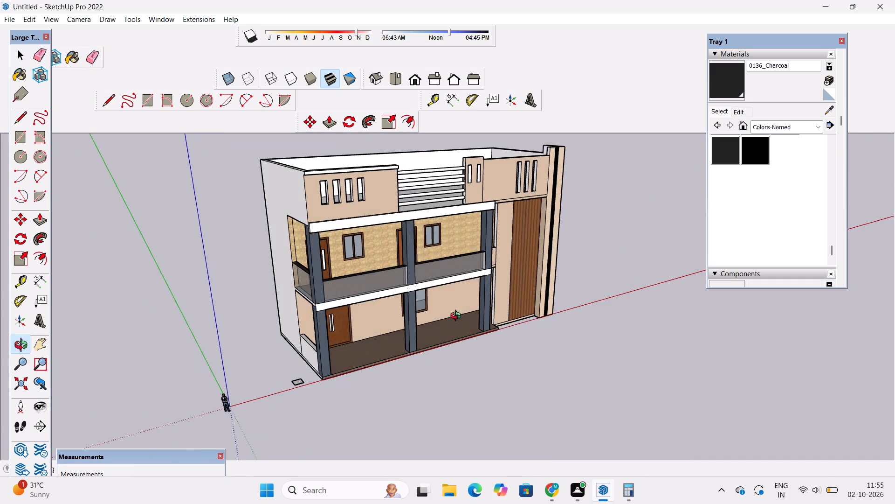
shift+drag(459, 316, 422, 371)
drag(591, 273, 379, 275)
scroll(521, 287, up, 2)
shift+drag(577, 283, 506, 283)
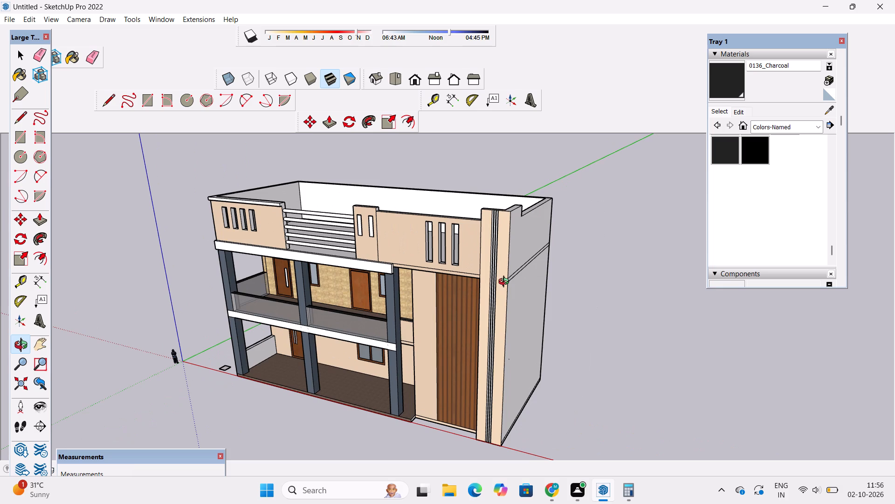
scroll(533, 282, up, 4)
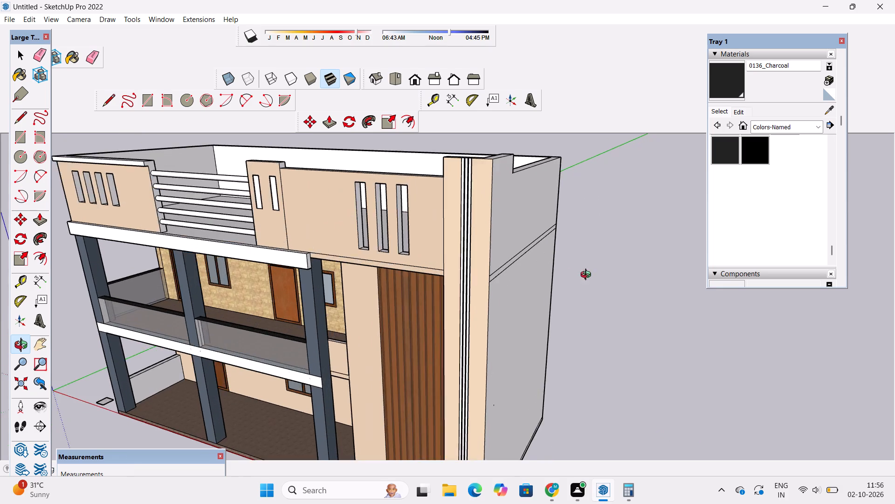
drag(602, 294, 536, 299)
key(e)
drag(540, 237, 541, 247)
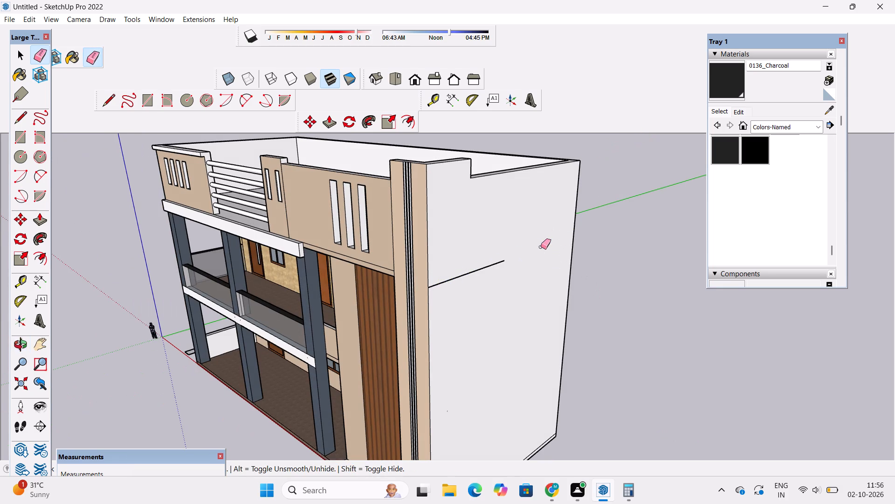
drag(501, 253, 501, 261)
drag(445, 273, 447, 290)
click(446, 283)
drag(441, 276, 439, 290)
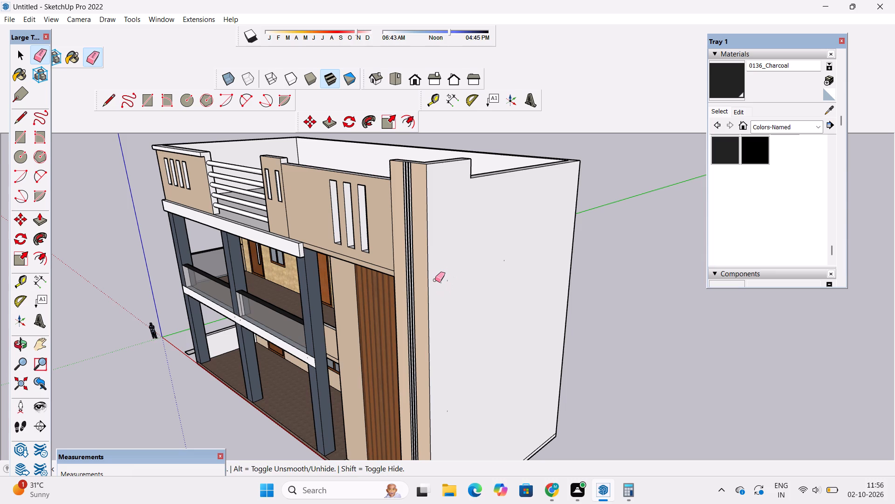
key(space)
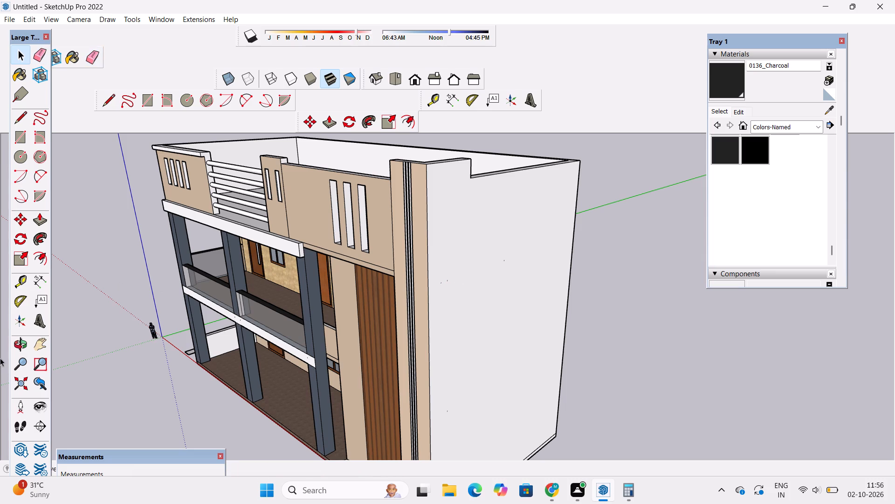
Examine the whole house exterior from the front, both sides, above and ground level to check the painted facade and cleaned walls.
click(24, 343)
scroll(282, 252, down, 9)
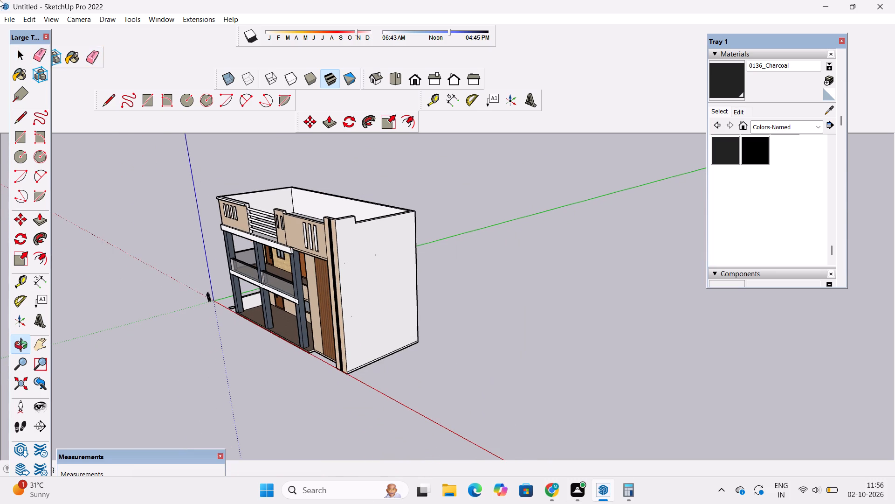
scroll(349, 304, down, 6)
drag(274, 331, 332, 325)
scroll(330, 322, up, 3)
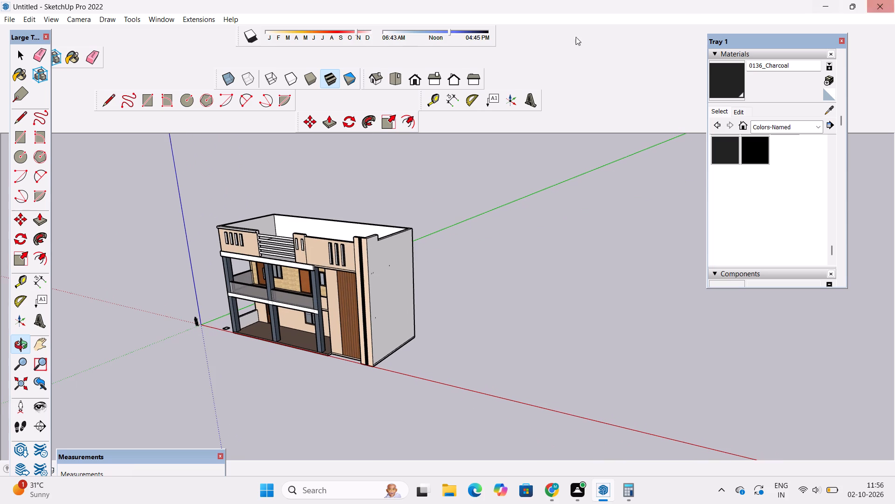
scroll(323, 272, down, 6)
drag(318, 300, 444, 303)
scroll(439, 289, up, 10)
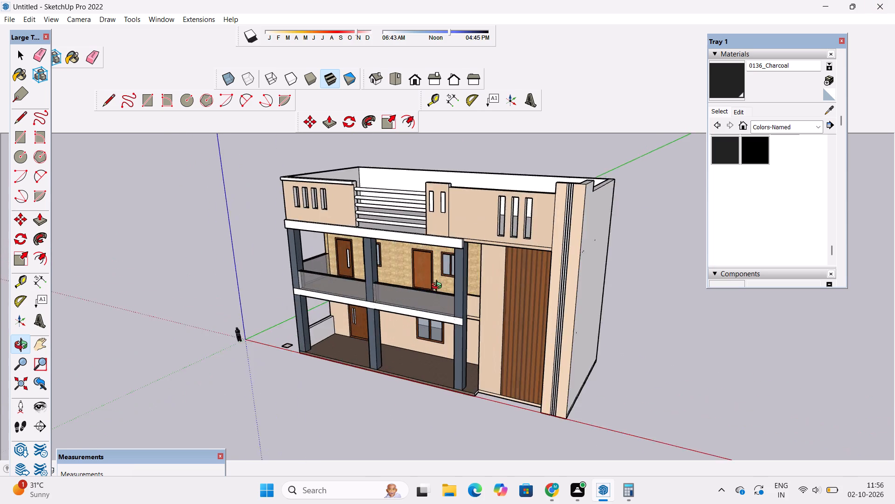
drag(431, 303, 469, 312)
scroll(485, 302, up, 6)
scroll(509, 296, down, 4)
shift+drag(571, 295, 473, 309)
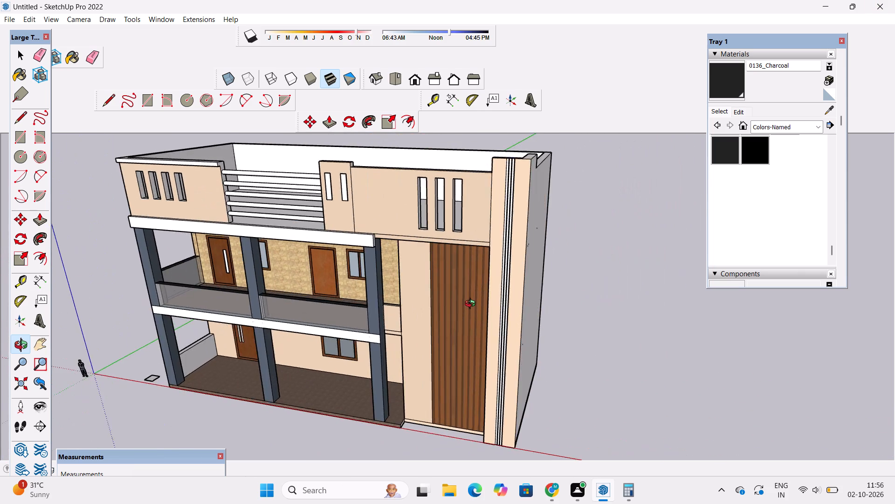
scroll(472, 305, down, 4)
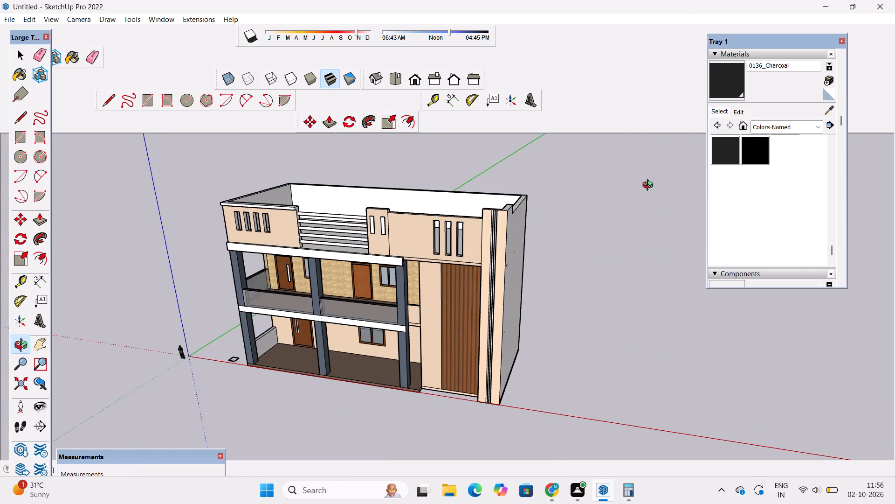
scroll(292, 275, down, 6)
scroll(303, 314, up, 4)
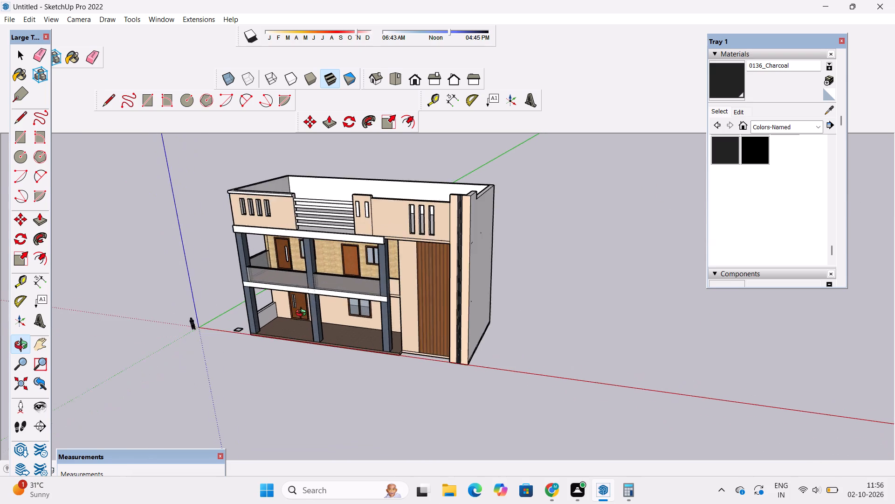
drag(290, 315, 386, 317)
scroll(387, 311, down, 4)
shift+drag(345, 316, 417, 325)
scroll(419, 317, up, 7)
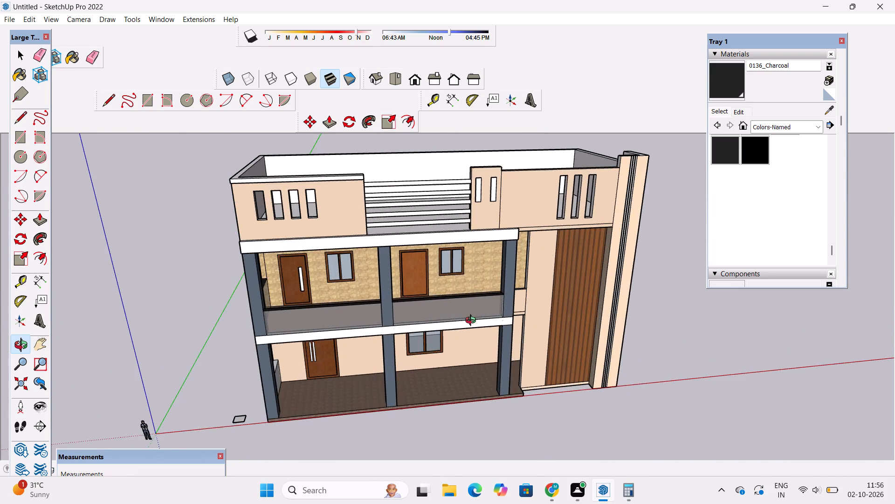
drag(473, 322, 449, 315)
scroll(445, 310, down, 4)
shift+drag(488, 310, 454, 316)
scroll(452, 316, up, 2)
drag(474, 315, 454, 315)
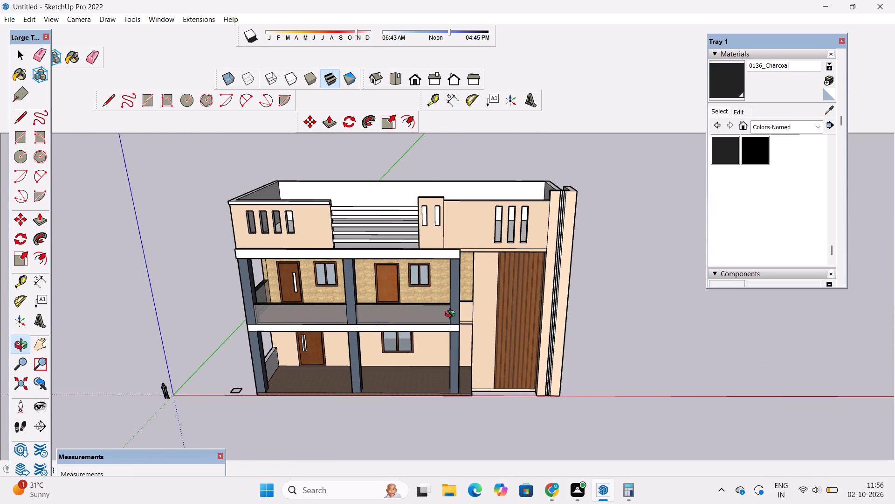
scroll(451, 314, down, 4)
drag(450, 336, 455, 341)
scroll(451, 319, down, 5)
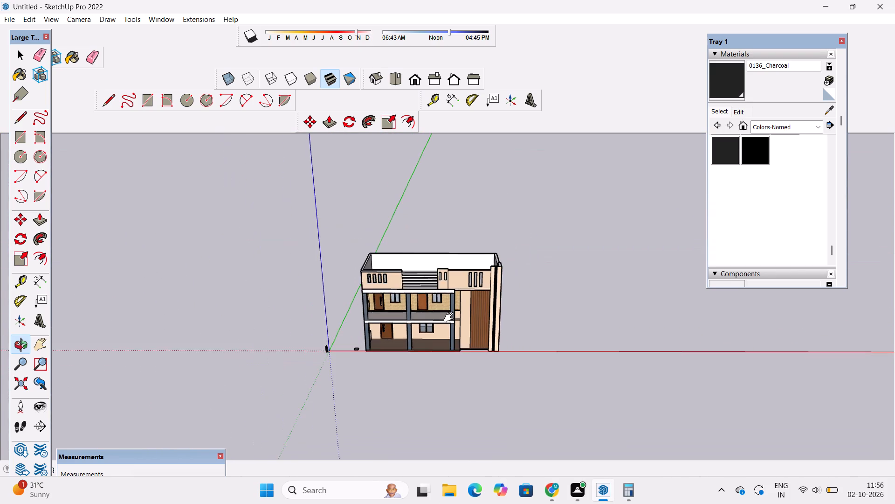
shift+drag(451, 317, 452, 331)
scroll(452, 331, up, 2)
scroll(452, 331, down, 3)
scroll(452, 331, up, 4)
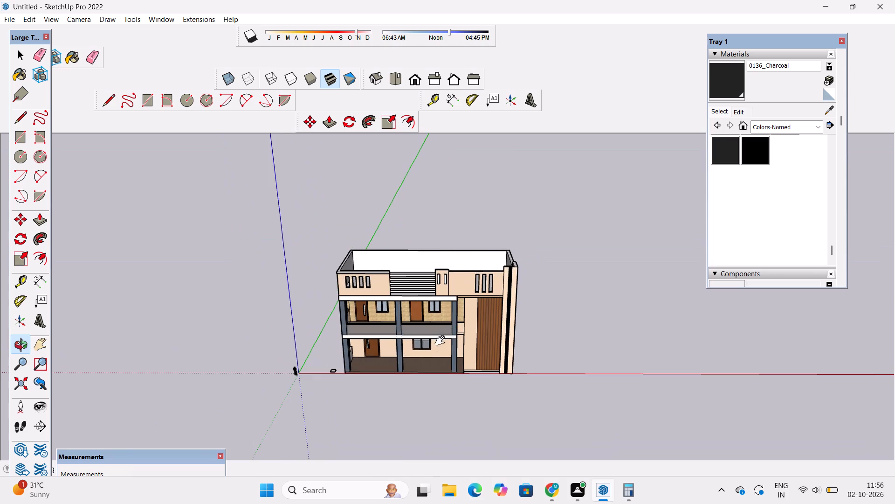
shift+drag(444, 353, 447, 293)
scroll(448, 284, up, 9)
shift+drag(457, 355, 439, 294)
scroll(438, 292, down, 6)
drag(558, 344, 545, 393)
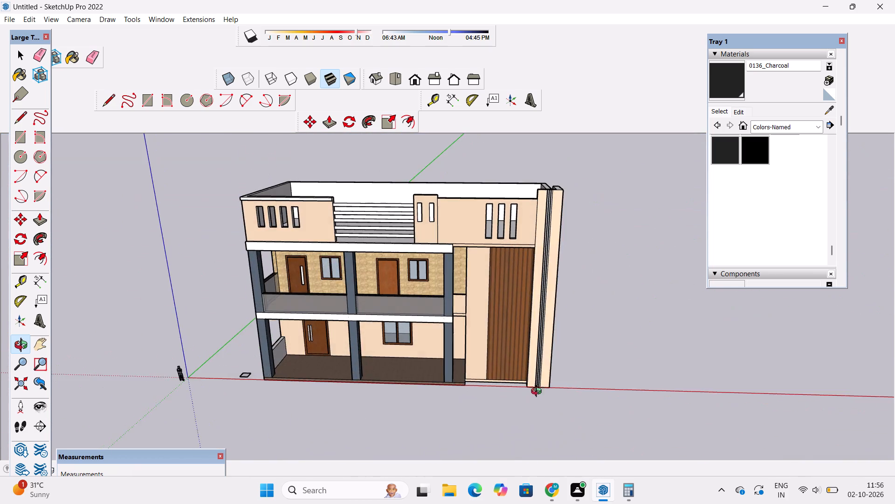
drag(525, 394, 477, 385)
drag(268, 355, 434, 365)
scroll(432, 364, down, 5)
drag(433, 378, 412, 310)
drag(439, 320, 391, 309)
drag(409, 319, 396, 326)
scroll(391, 324, down, 4)
drag(397, 317, 400, 325)
click(399, 327)
shift+drag(393, 325, 393, 336)
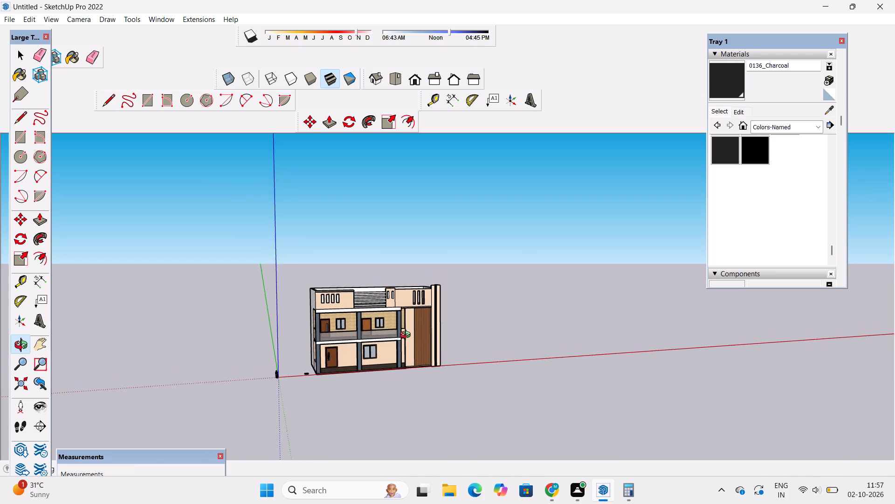
drag(407, 336, 365, 331)
scroll(435, 310, up, 17)
shift+drag(401, 308, 433, 284)
scroll(439, 281, down, 3)
shift+drag(439, 281, 455, 289)
shift+scroll(459, 289, down, 6)
click(438, 300)
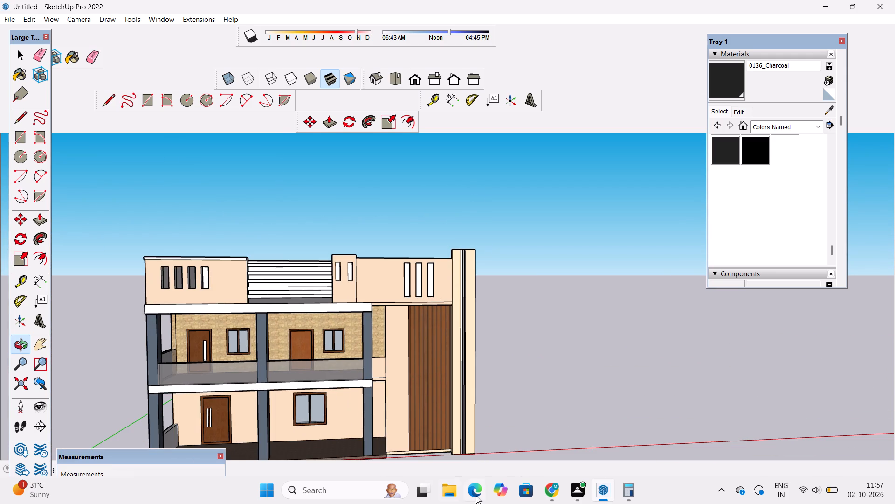
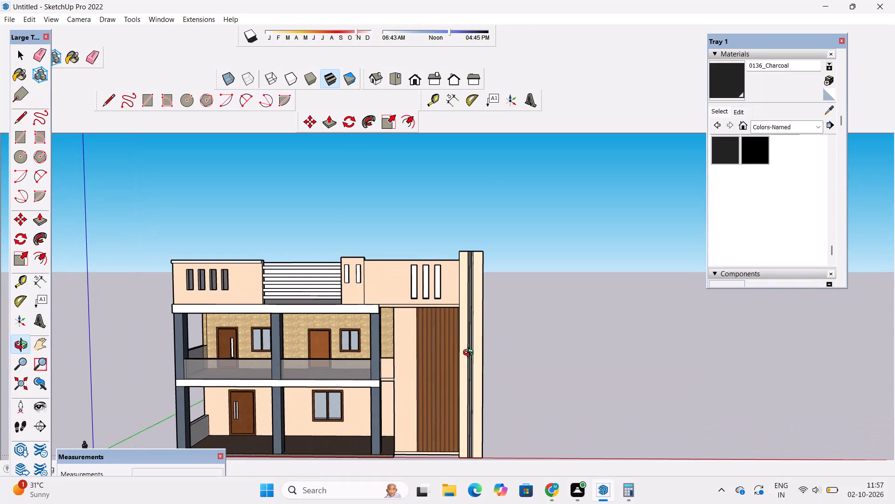
Paint the back faces of the two narrow recesses in the raised parapet block with 0022_Maroon.
scroll(460, 335, down, 4)
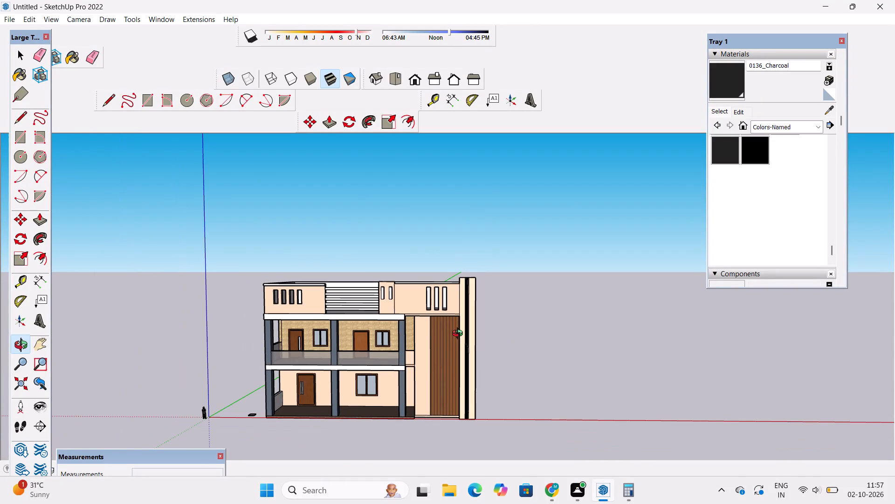
shift+drag(426, 335, 441, 302)
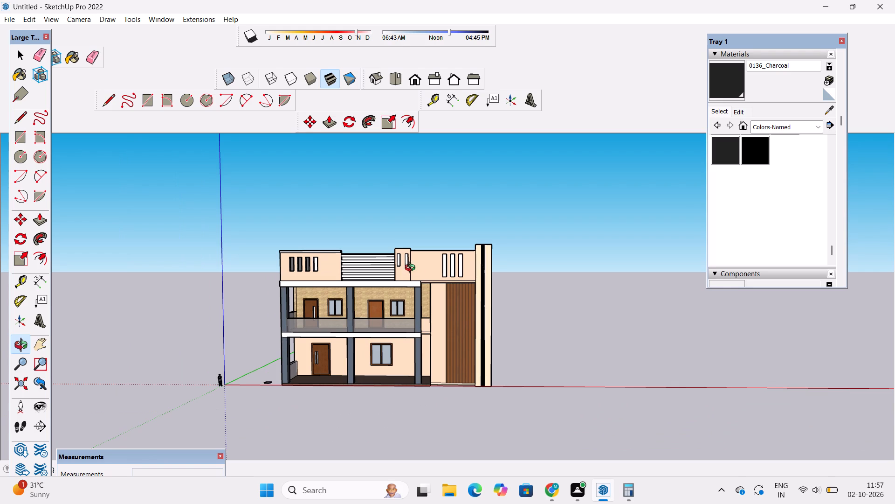
scroll(409, 294, down, 1)
scroll(406, 301, up, 3)
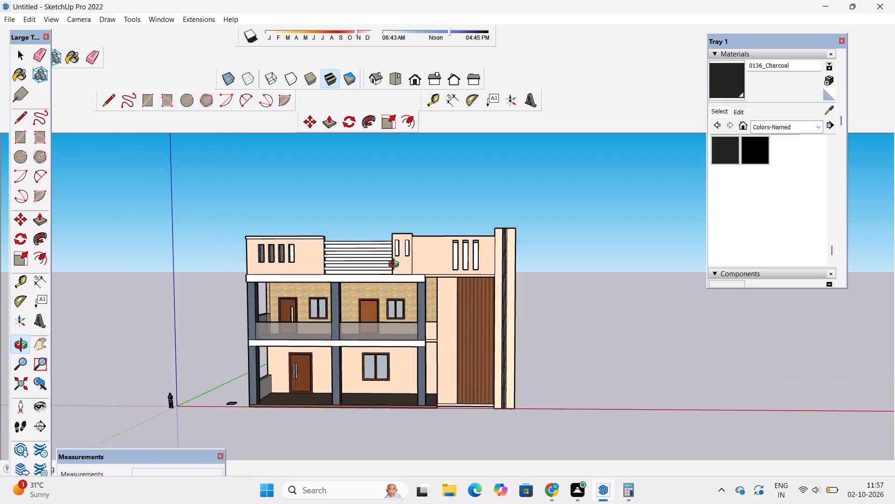
scroll(388, 239, up, 4)
scroll(379, 239, down, 4)
drag(448, 250, 454, 269)
scroll(478, 255, up, 8)
scroll(266, 250, up, 8)
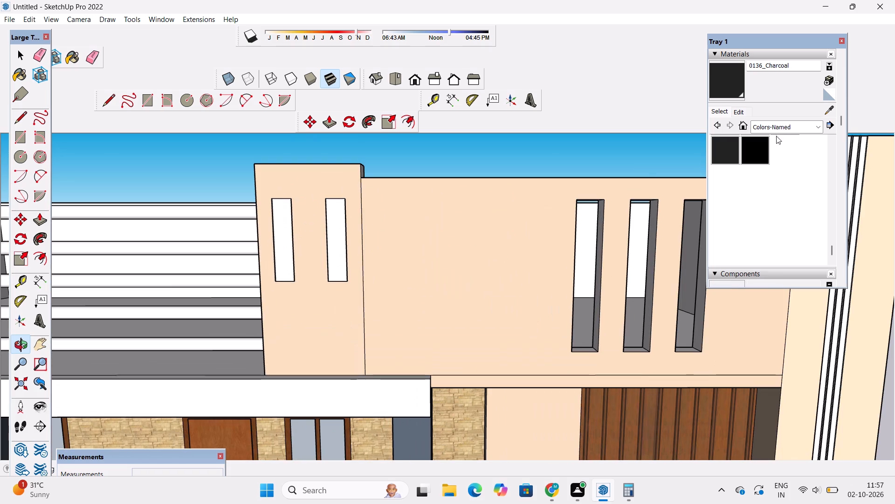
scroll(771, 188, up, 5)
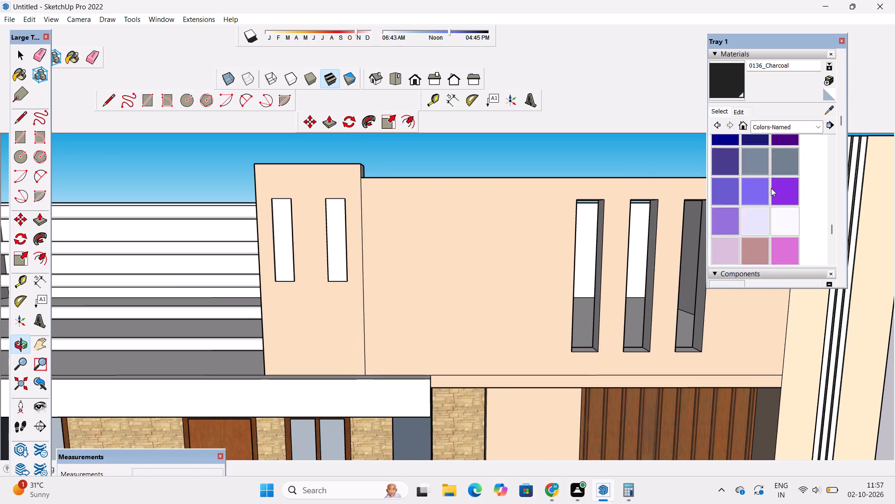
scroll(771, 188, up, 14)
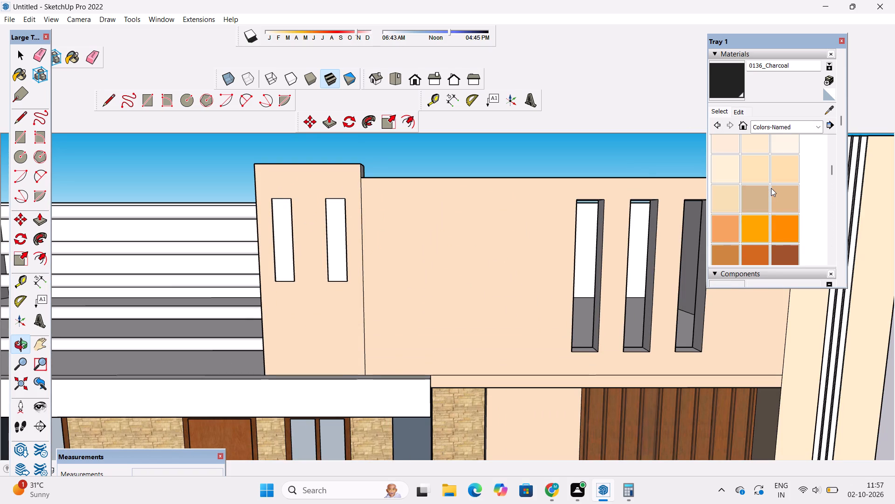
scroll(771, 188, up, 4)
scroll(771, 188, down, 2)
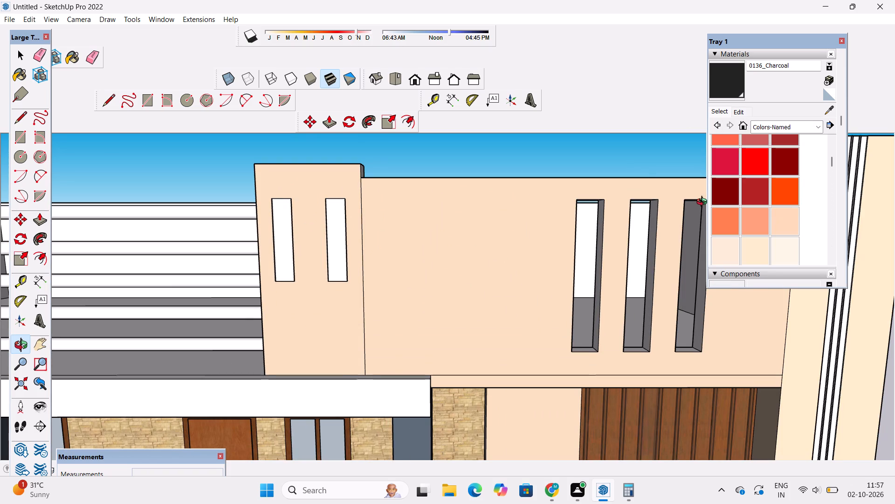
click(727, 189)
scroll(289, 241, up, 4)
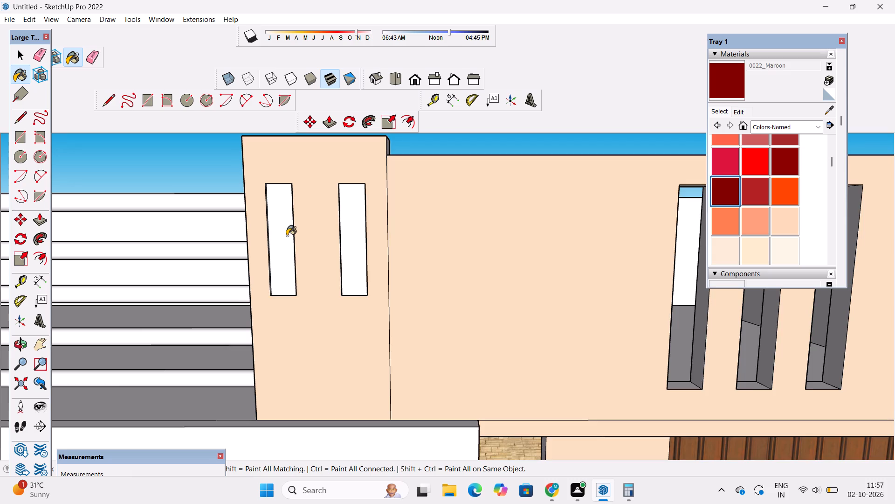
click(287, 236)
click(368, 216)
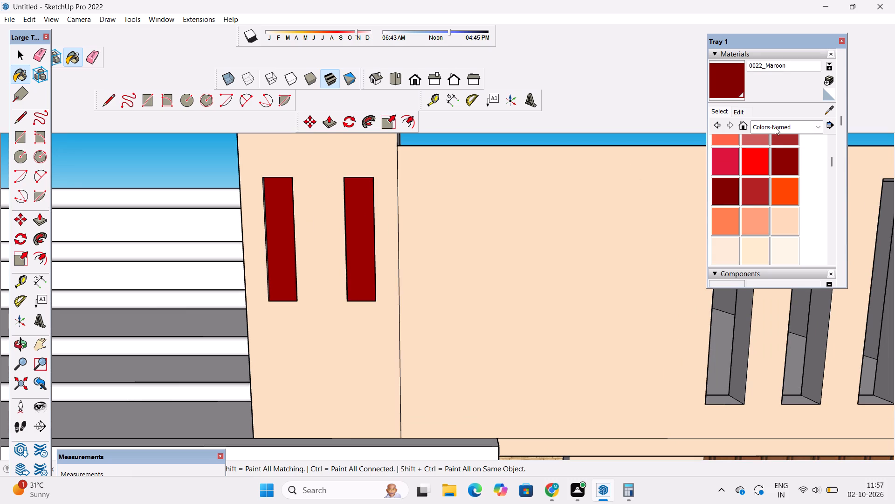
Darken the 0022_Maroon material by lowering its brightness.
click(739, 114)
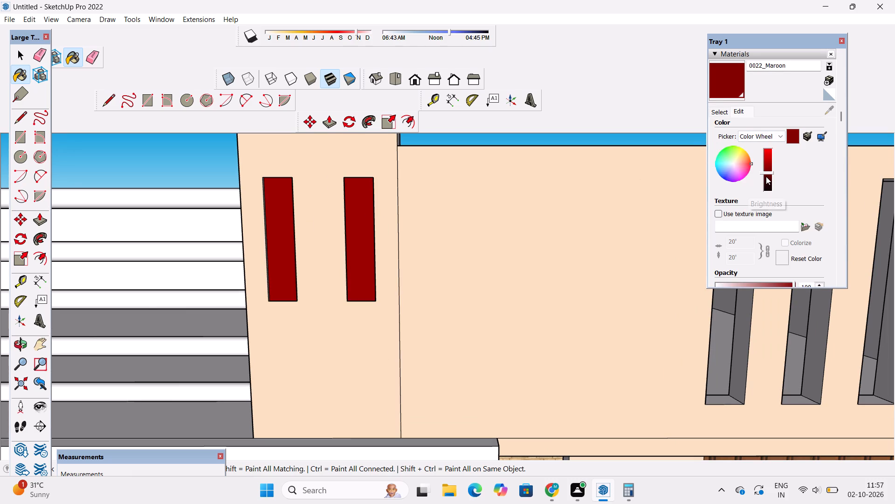
click(766, 176)
scroll(559, 251, down, 3)
key(space)
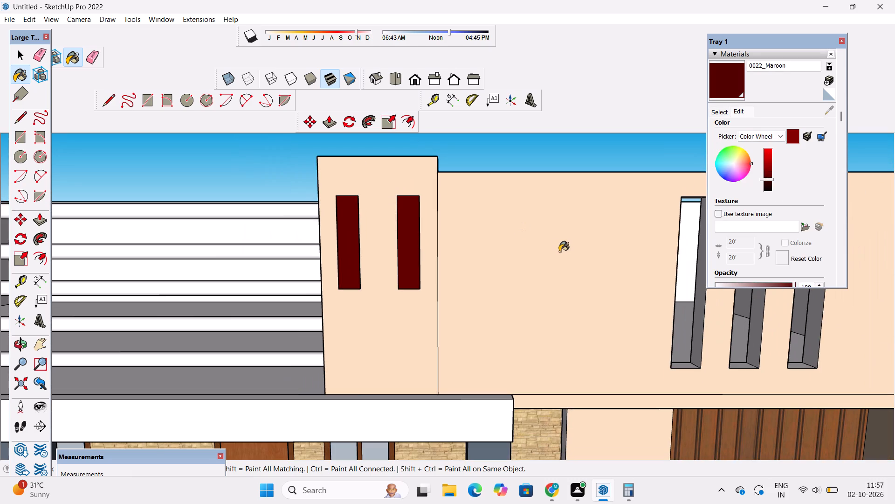
key(o)
Paint both side reveals of the recess nearer the three-slot wall and the outer reveal of the other recess with the darkened 0022_Maroon.
scroll(413, 231, up, 20)
scroll(413, 231, up, 5)
scroll(337, 258, up, 3)
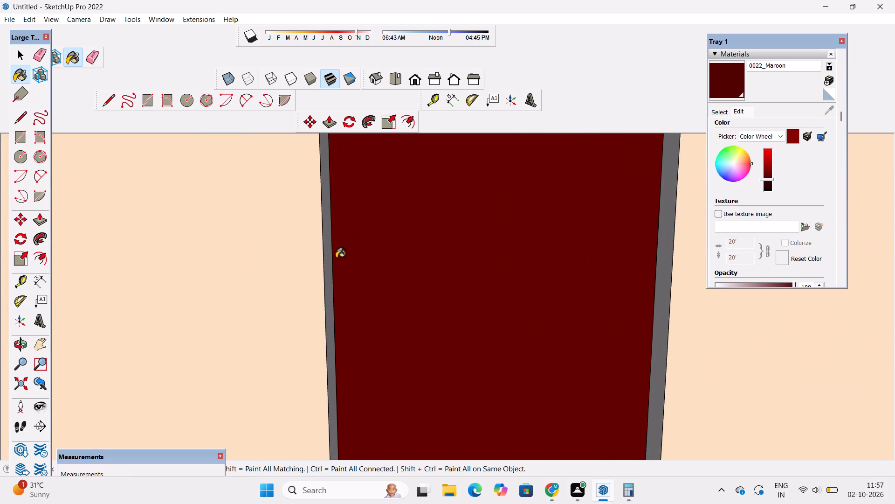
click(324, 243)
scroll(358, 208, down, 8)
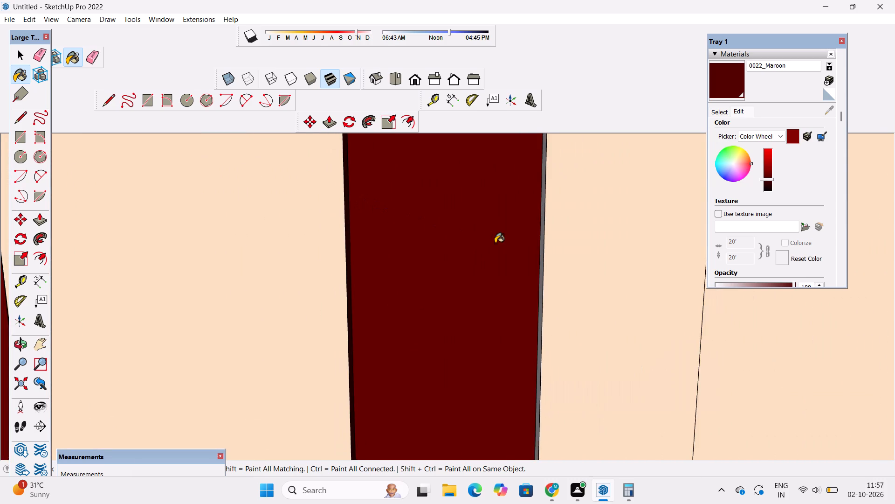
scroll(500, 245, up, 4)
scroll(549, 236, up, 3)
click(571, 210)
scroll(491, 196, down, 9)
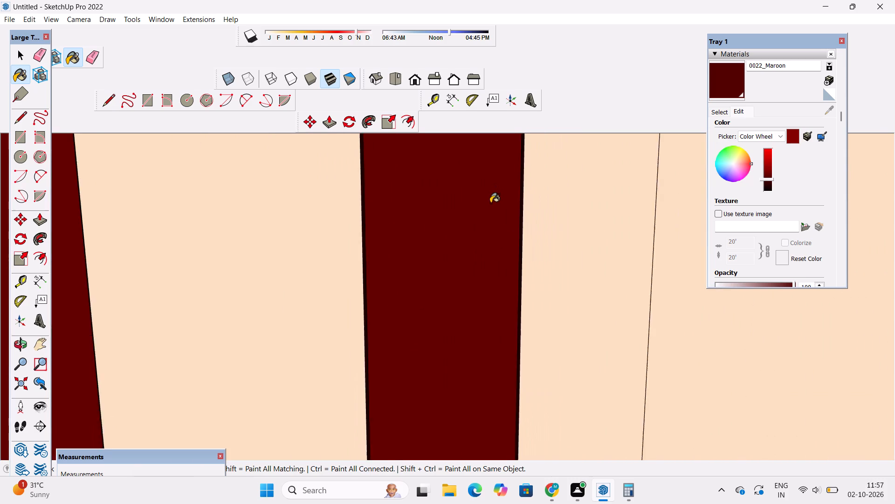
scroll(490, 203, down, 6)
scroll(78, 280, up, 4)
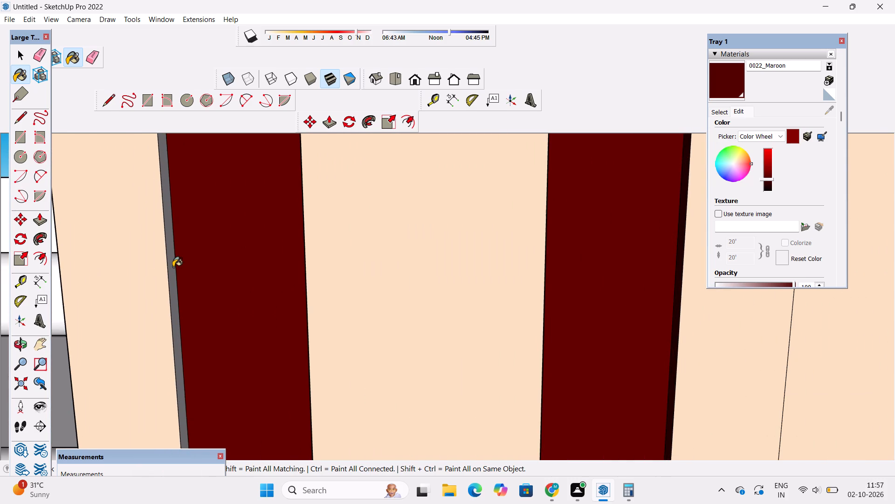
click(173, 267)
Paint the bottom reveals of both recesses and the remaining inner side reveal with 0022_Maroon.
scroll(201, 218, down, 9)
scroll(393, 357, up, 5)
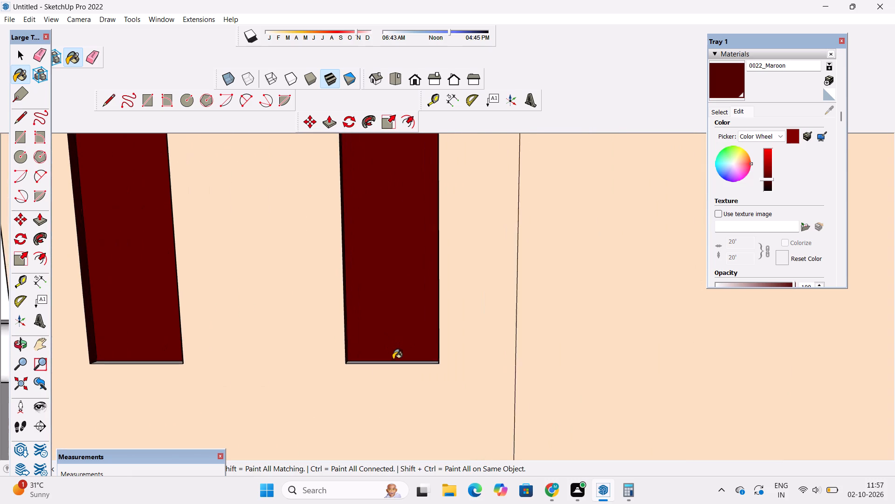
scroll(393, 359, up, 11)
click(412, 382)
scroll(496, 324, down, 12)
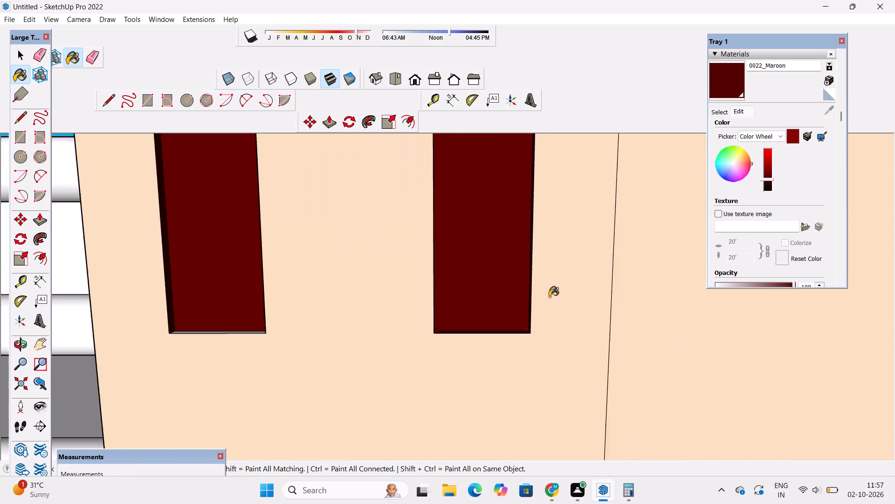
scroll(549, 297, down, 2)
scroll(224, 337, up, 20)
click(415, 338)
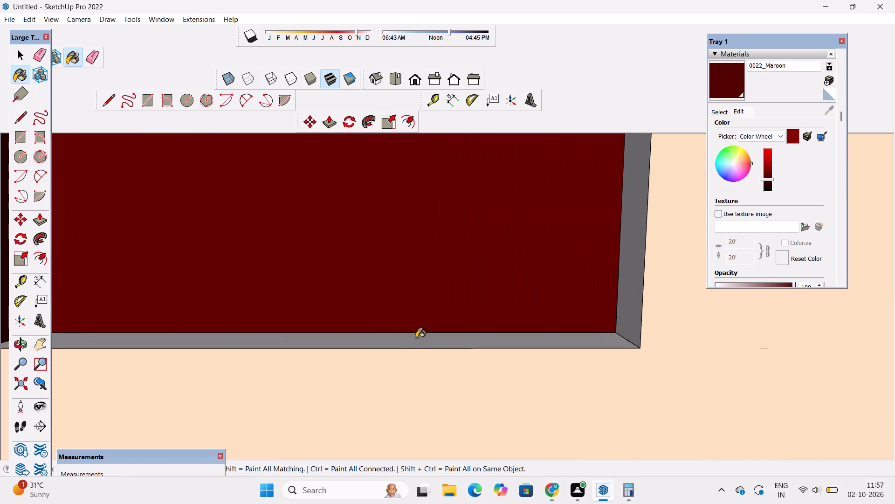
click(629, 273)
scroll(305, 371, down, 14)
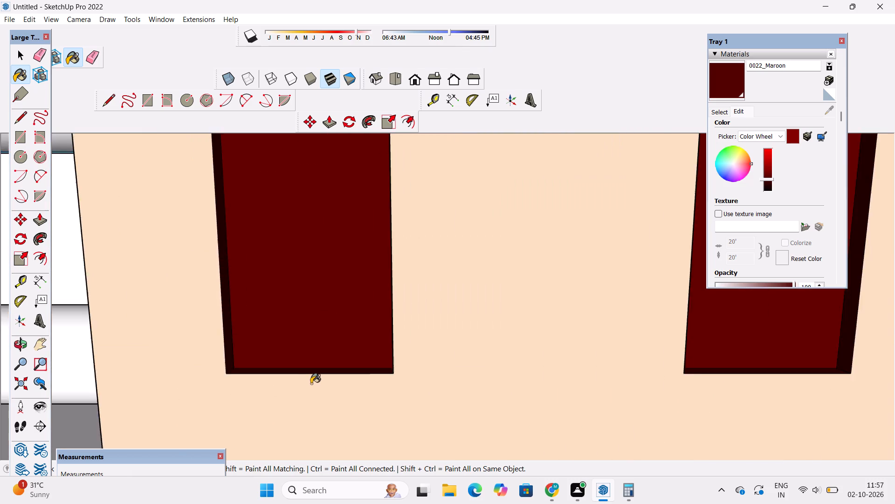
Paint the top reveals of both parapet recesses with 0022_Maroon.
scroll(311, 384, down, 16)
scroll(313, 182, up, 4)
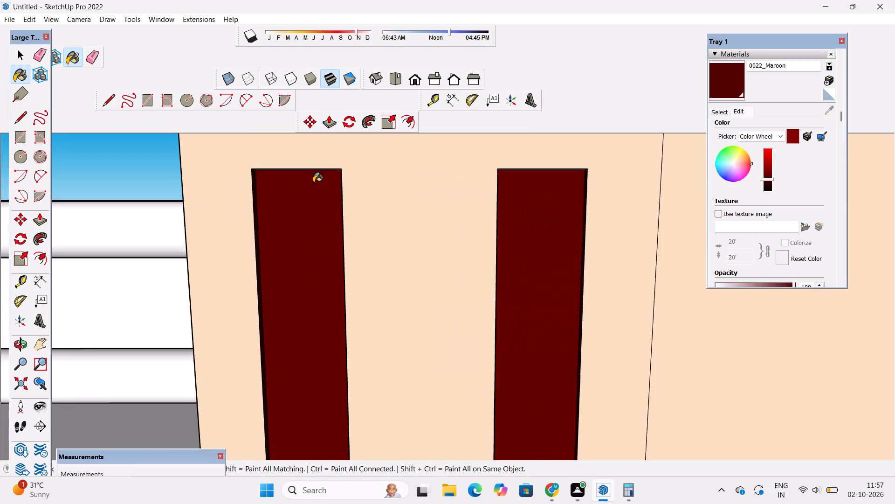
scroll(313, 182, up, 14)
click(338, 151)
scroll(183, 225, down, 2)
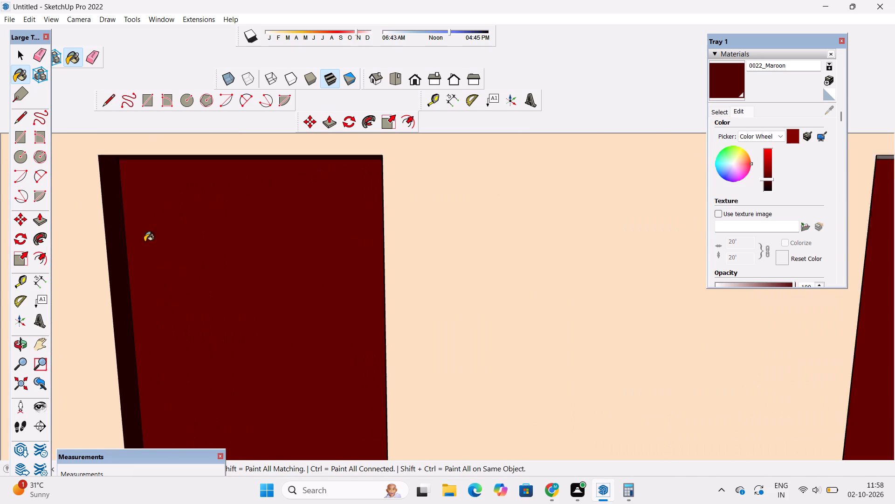
scroll(145, 242, down, 15)
scroll(377, 259, up, 14)
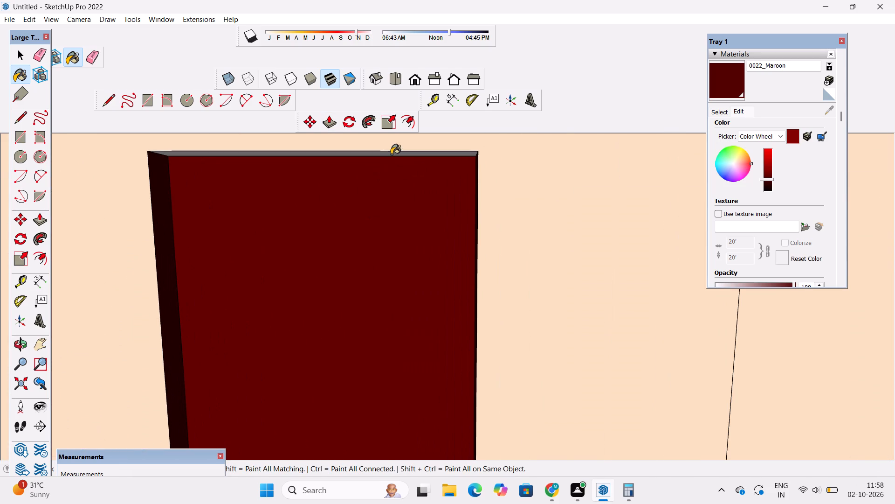
click(391, 154)
scroll(382, 197, down, 5)
Examine the parapet's maroon recesses and the whole front facade from several angles and distances.
key(o)
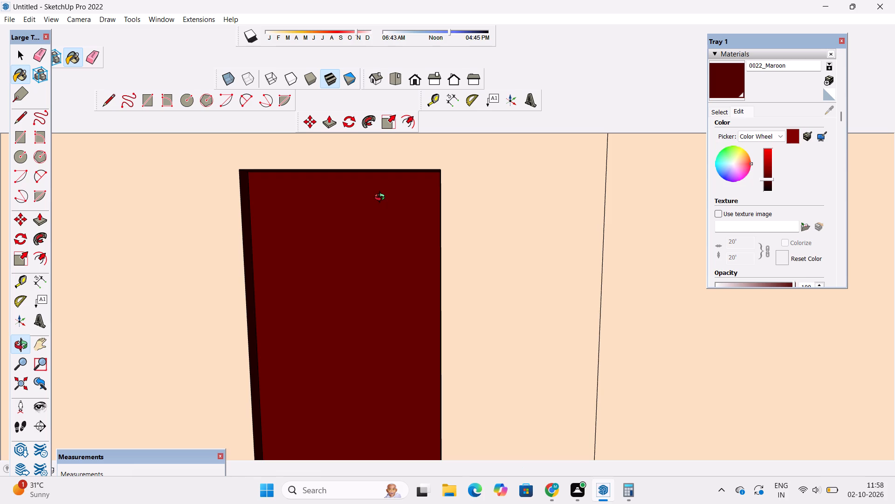
scroll(382, 200, down, 5)
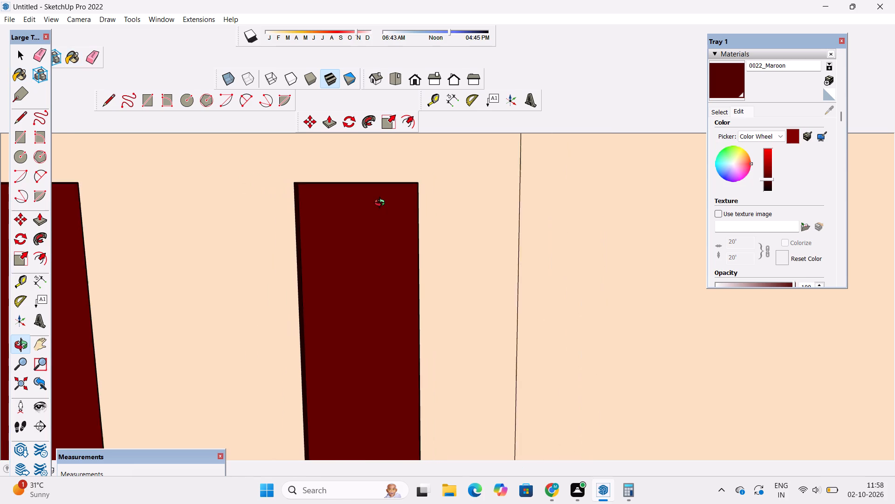
scroll(382, 204, down, 20)
drag(438, 236, 440, 227)
scroll(440, 224, down, 4)
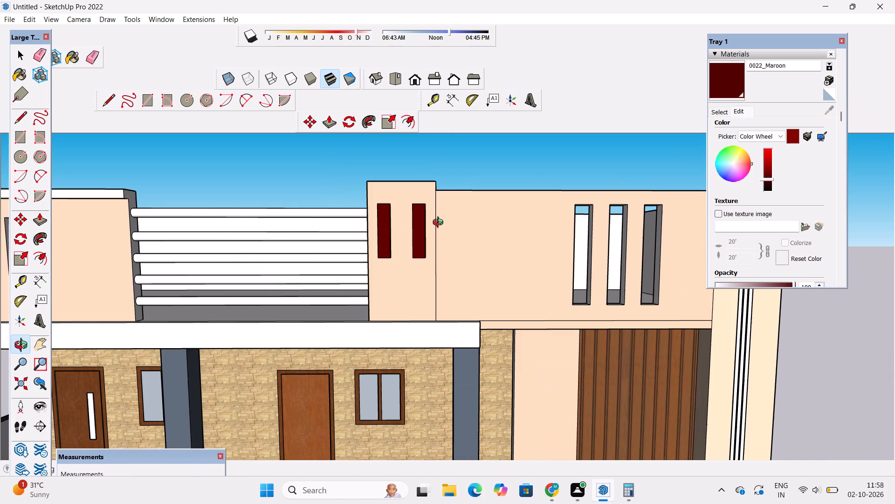
key(o)
drag(475, 231, 461, 211)
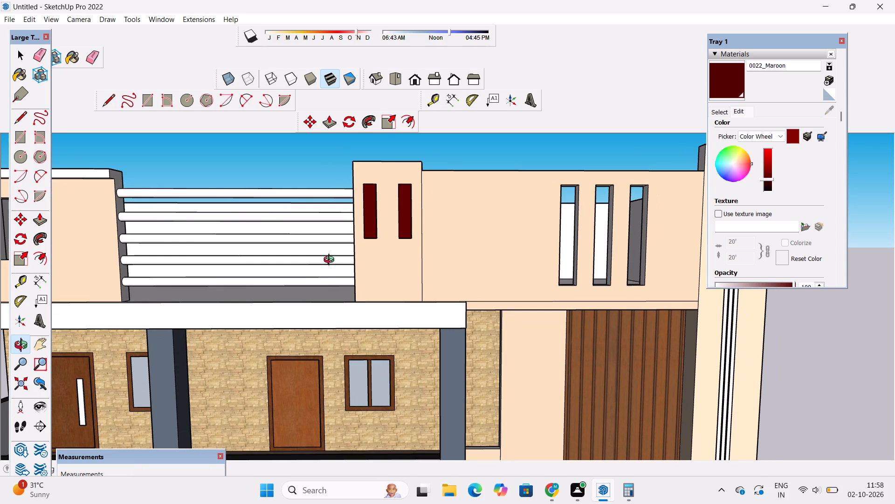
scroll(330, 261, down, 7)
scroll(184, 216, up, 4)
drag(186, 245, 249, 169)
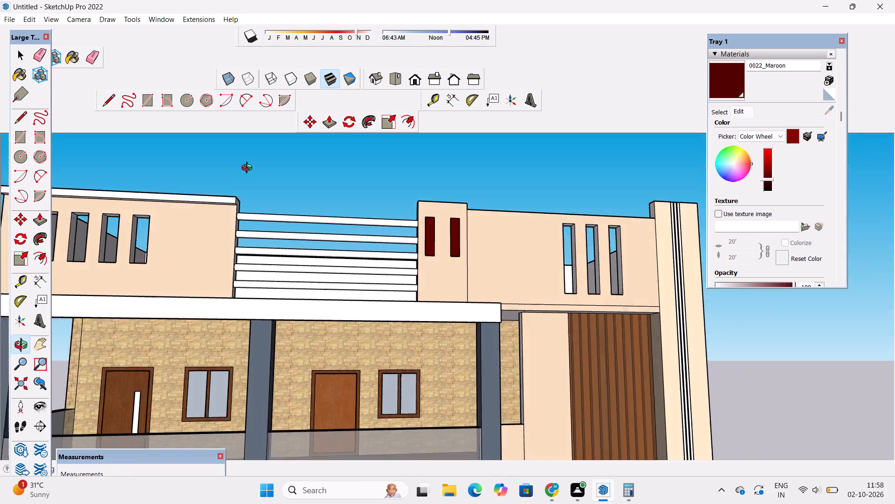
drag(249, 169, 159, 236)
scroll(135, 233, down, 11)
scroll(115, 245, up, 10)
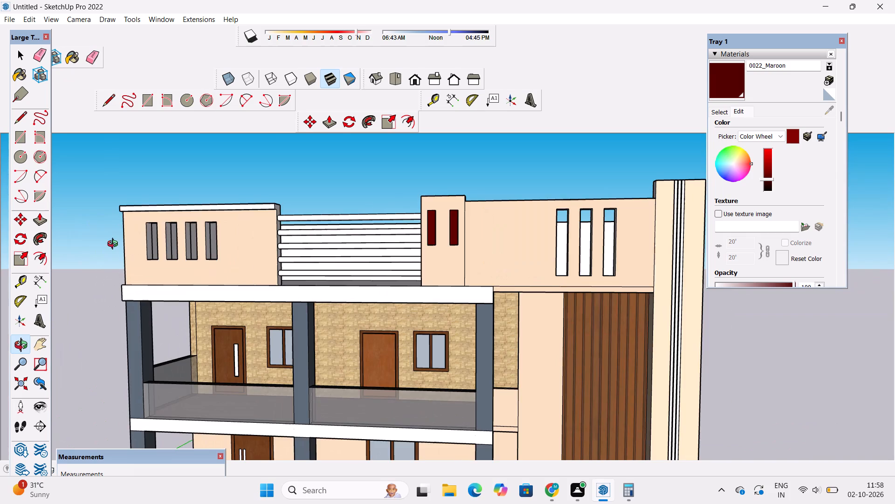
drag(122, 245, 163, 249)
scroll(164, 247, down, 4)
scroll(252, 242, up, 7)
scroll(248, 237, down, 12)
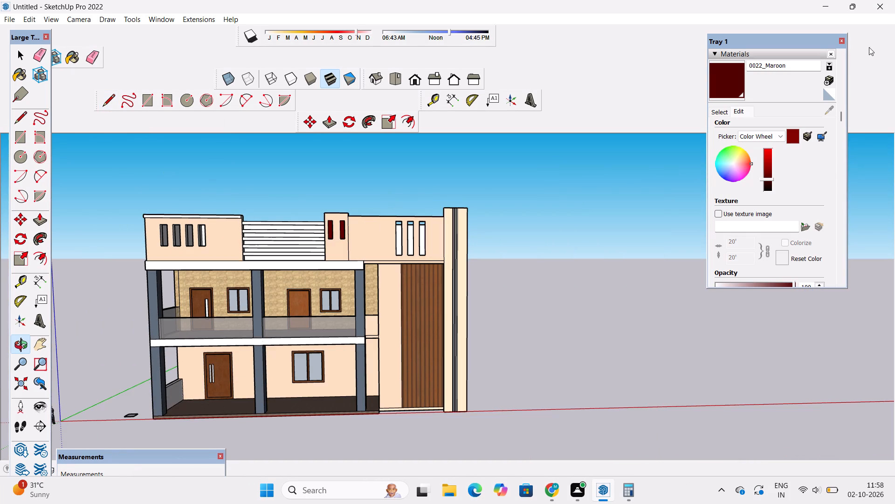
Paint the ceilings above the upper balcony and the ground-floor porch with 0118_Thistle from the Colors-Named collection.
click(719, 114)
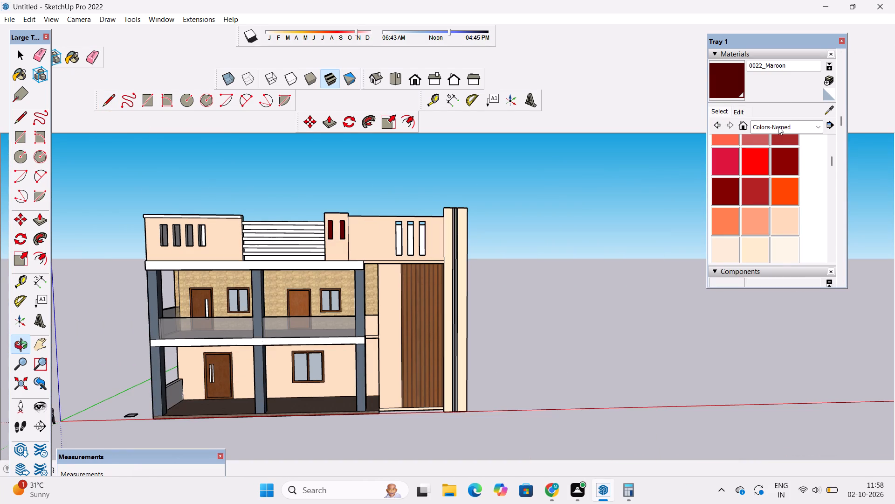
click(778, 126)
click(778, 126)
scroll(774, 168, up, 5)
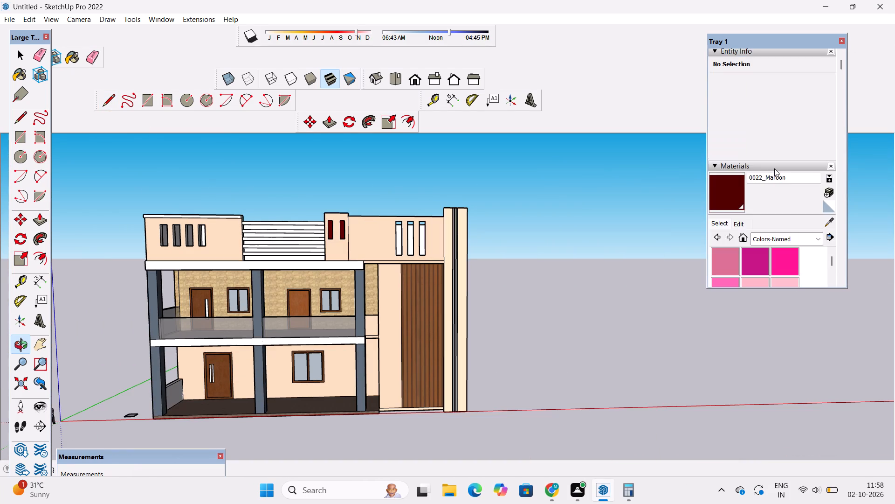
scroll(774, 168, down, 3)
scroll(763, 85, down, 4)
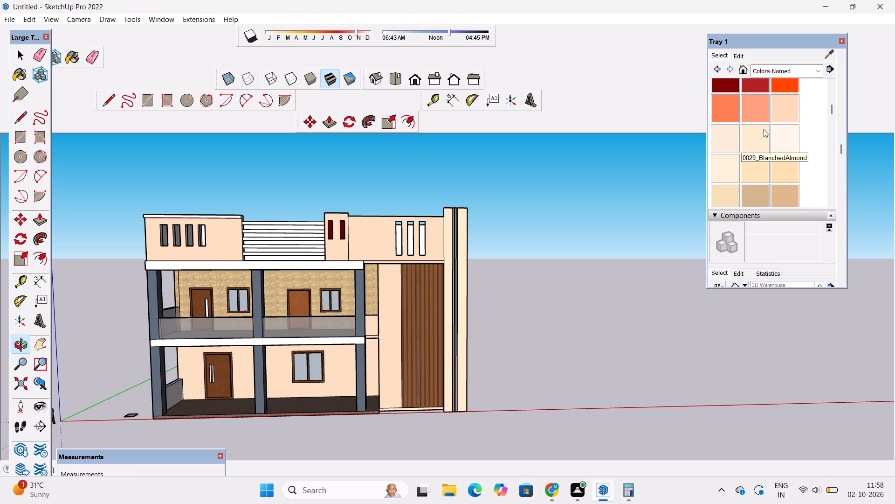
drag(317, 315, 301, 222)
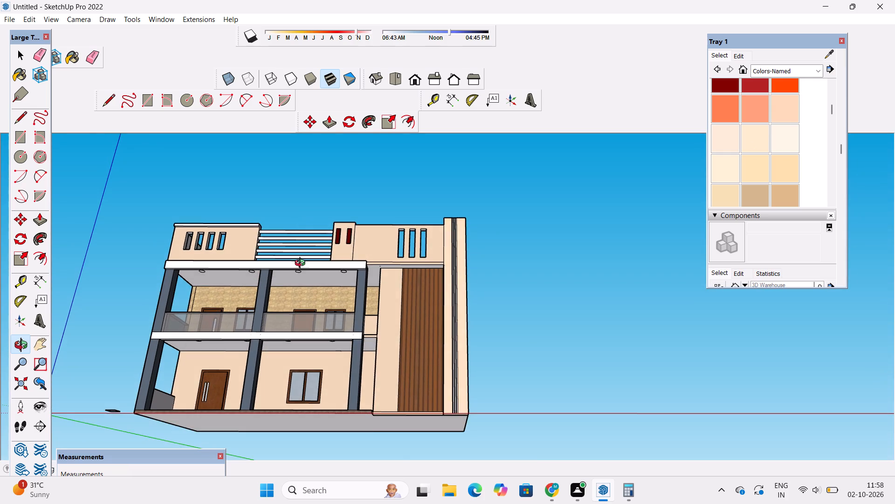
scroll(302, 265, up, 4)
drag(318, 279, 324, 256)
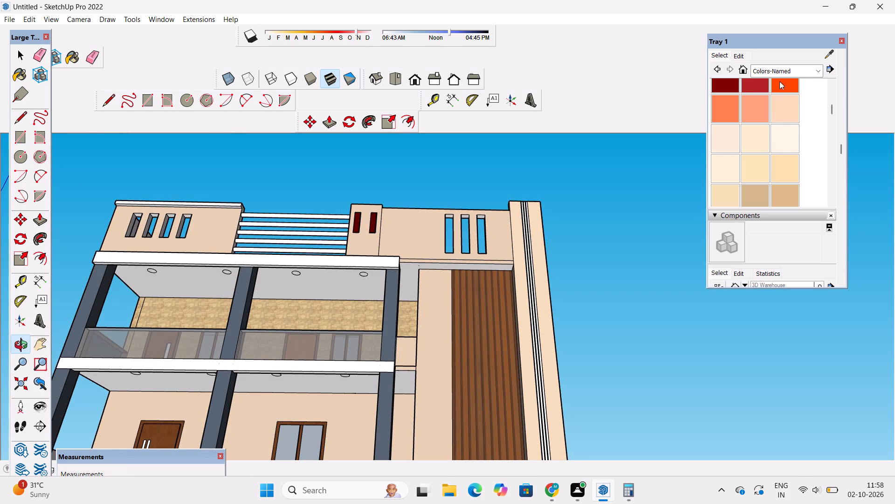
scroll(778, 139, up, 1)
scroll(778, 139, down, 2)
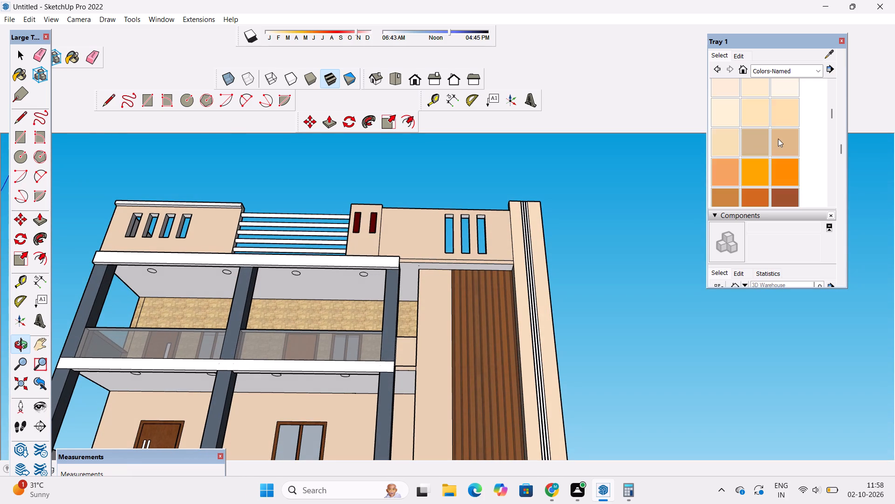
scroll(778, 139, down, 5)
scroll(778, 139, up, 15)
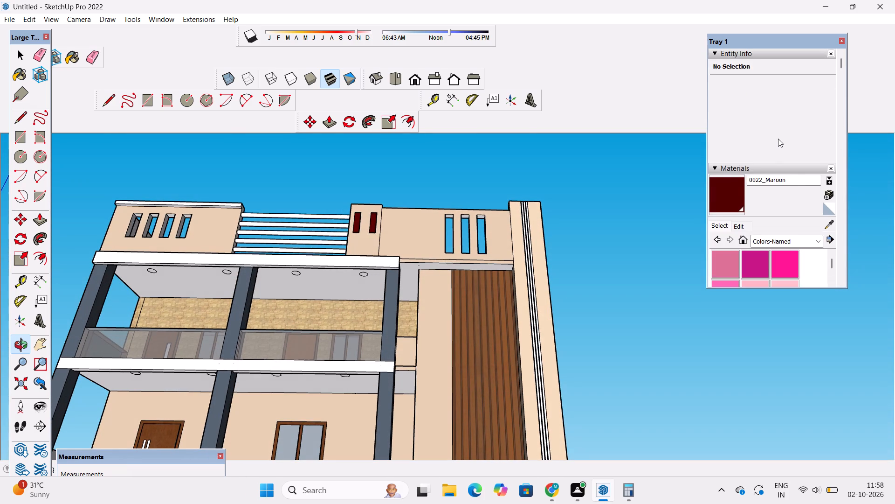
scroll(778, 139, down, 15)
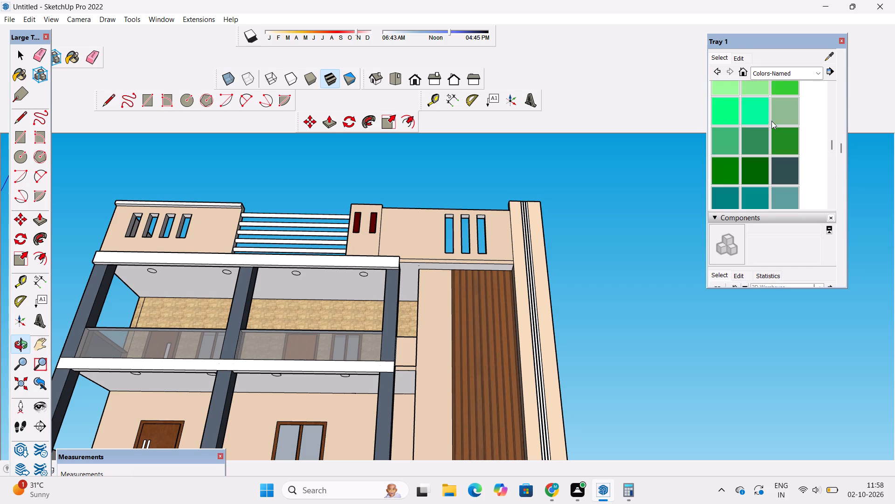
scroll(771, 121, down, 9)
scroll(739, 116, up, 1)
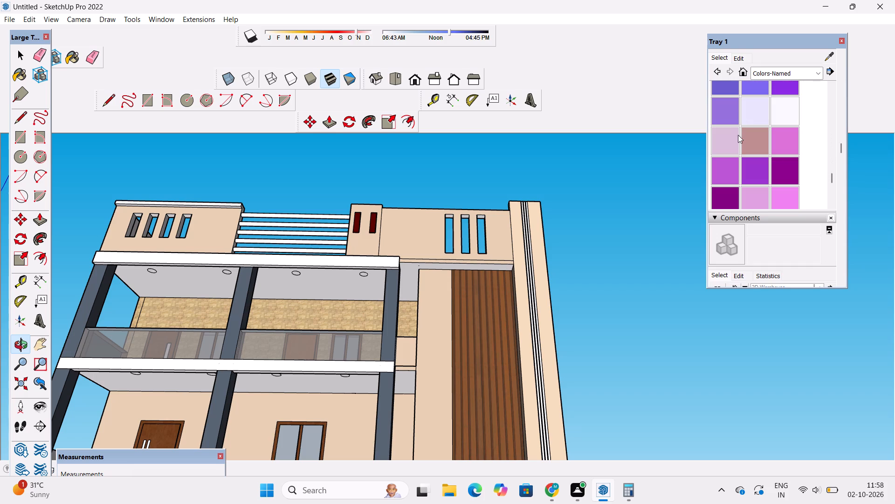
click(728, 137)
click(344, 279)
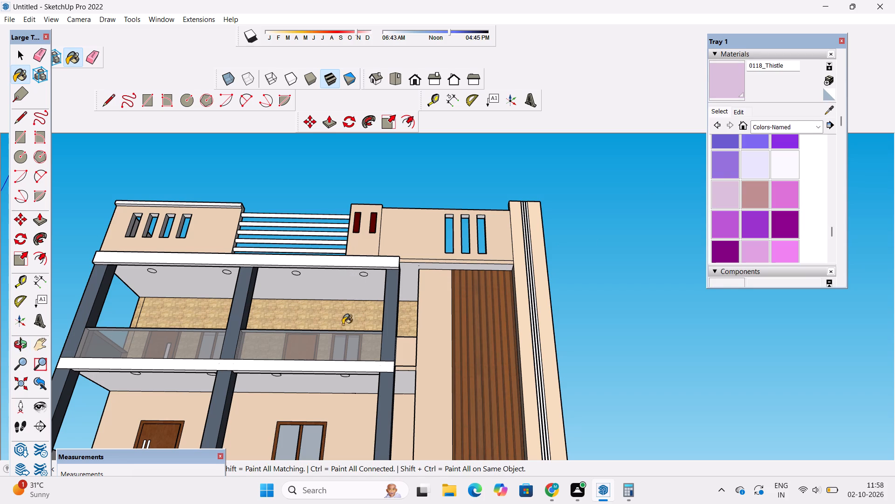
click(337, 383)
Examine the painted ceilings and the front facade from below, from the open porch side and from the front.
scroll(436, 286, down, 5)
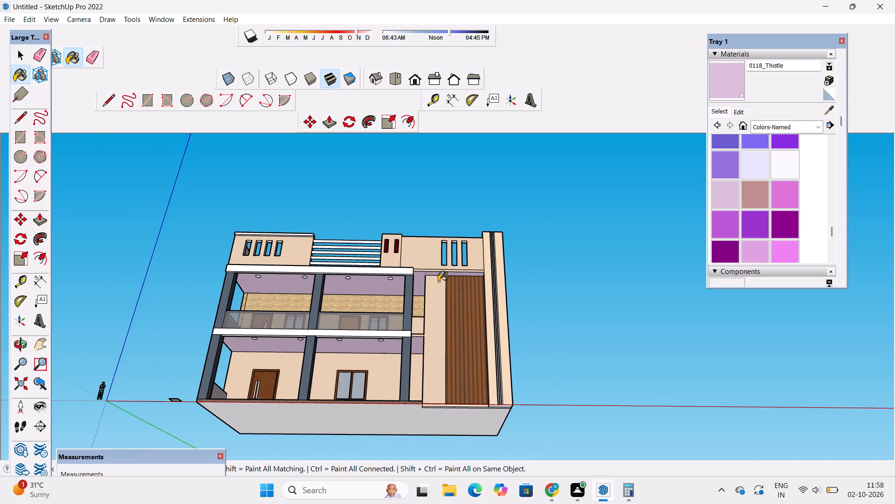
click(26, 340)
drag(359, 314, 333, 197)
drag(344, 217, 370, 382)
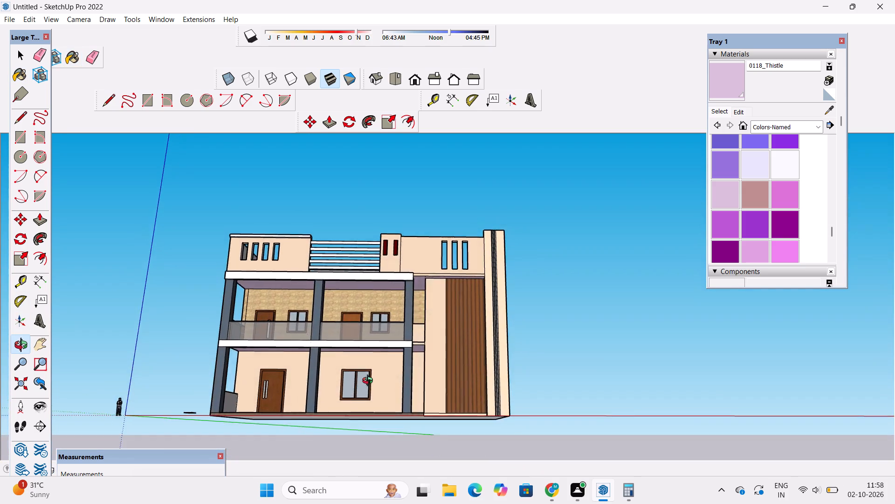
drag(370, 382, 375, 380)
scroll(405, 294, up, 5)
scroll(403, 299, down, 6)
drag(145, 366, 396, 431)
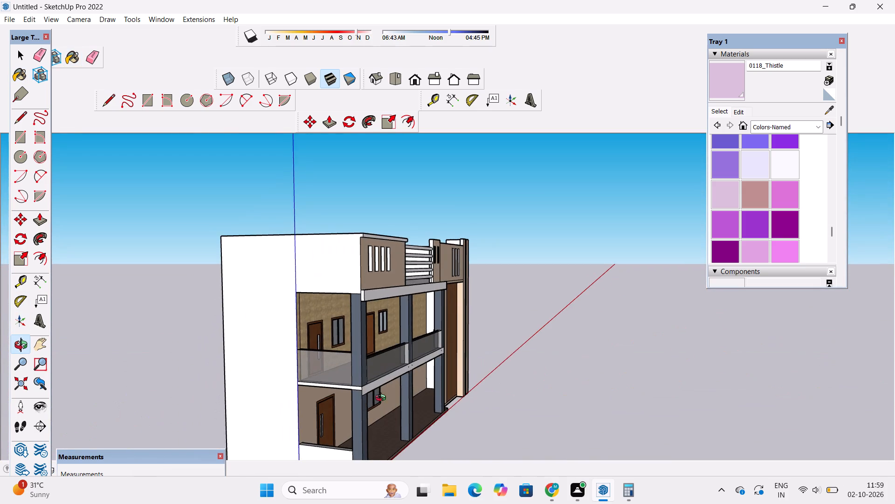
scroll(374, 389, up, 9)
drag(372, 386, 316, 369)
scroll(302, 366, down, 5)
drag(505, 367, 481, 351)
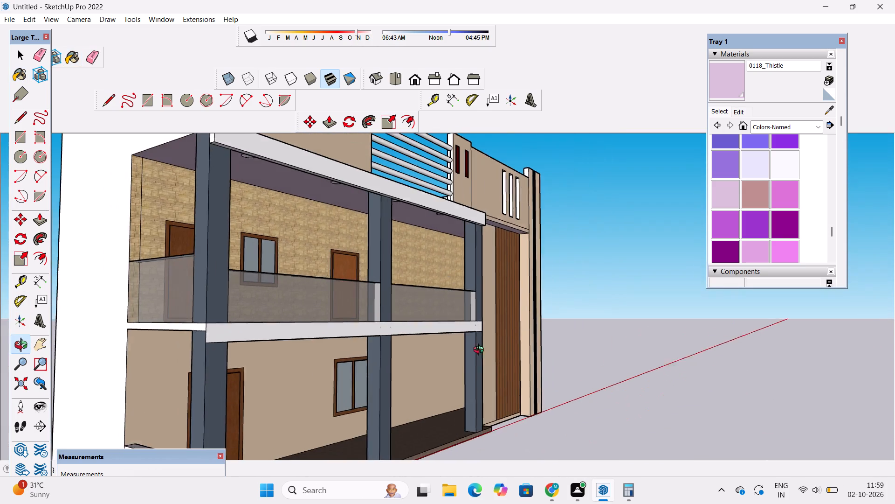
drag(481, 351, 224, 342)
scroll(408, 320, up, 4)
scroll(404, 312, down, 6)
drag(359, 340, 388, 368)
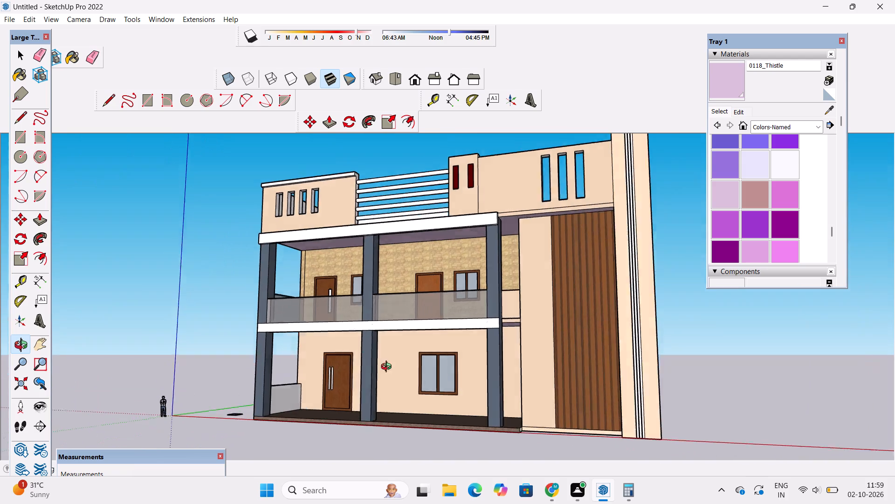
drag(388, 368, 421, 419)
scroll(442, 351, down, 10)
scroll(394, 369, up, 5)
drag(395, 373, 412, 341)
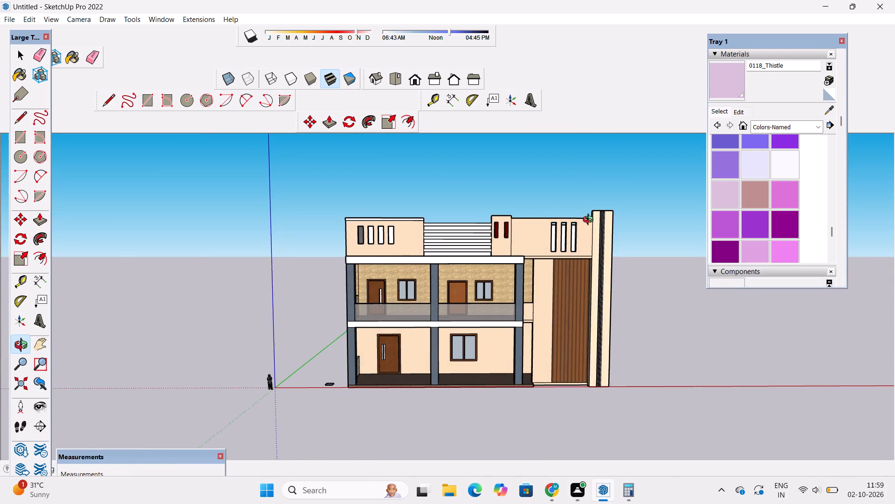
Examine the roof parapet with its slots, recesses and horizontal bars from above, both sides and close up.
scroll(590, 221, up, 12)
scroll(461, 249, down, 9)
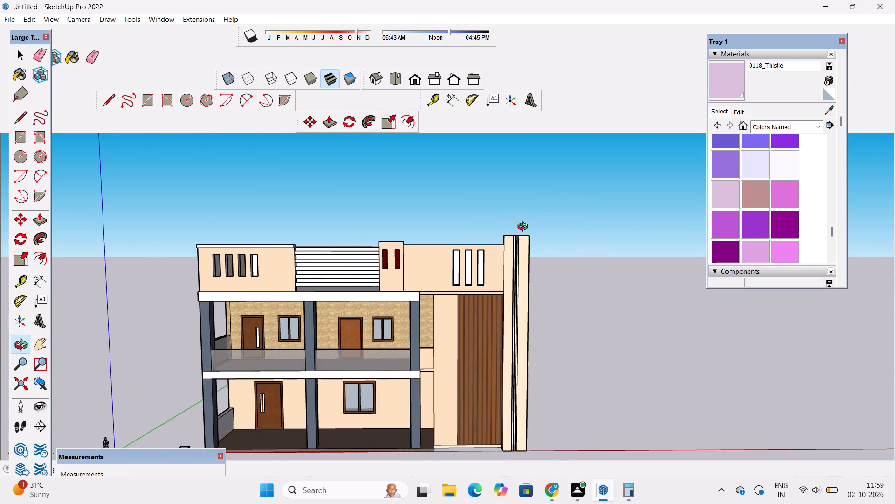
scroll(525, 228, up, 3)
drag(601, 253, 434, 397)
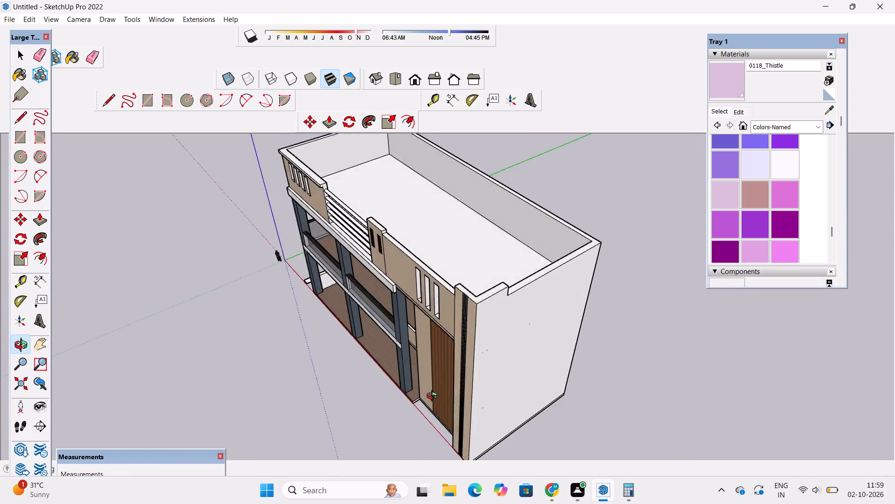
drag(434, 397, 585, 336)
scroll(489, 294, up, 7)
drag(545, 234, 553, 316)
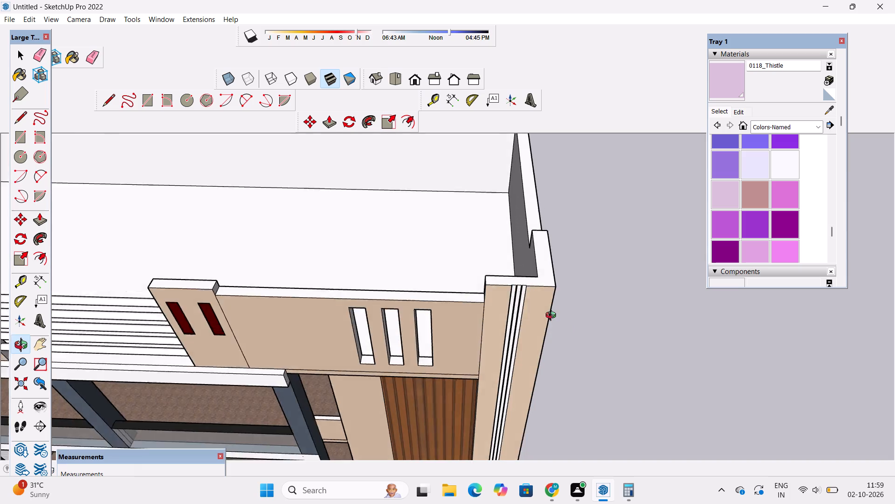
drag(553, 316, 558, 340)
drag(558, 340, 537, 259)
scroll(537, 257, down, 10)
drag(526, 354, 516, 240)
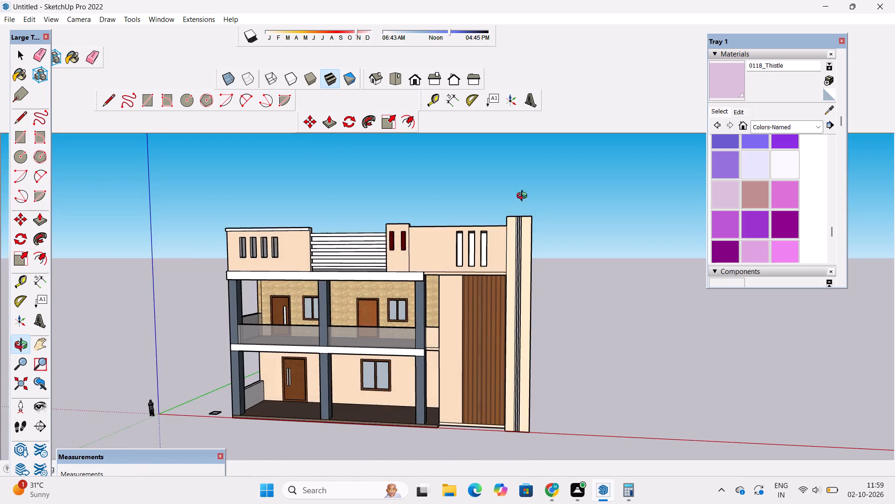
scroll(527, 185, up, 8)
scroll(509, 250, down, 5)
scroll(511, 256, up, 1)
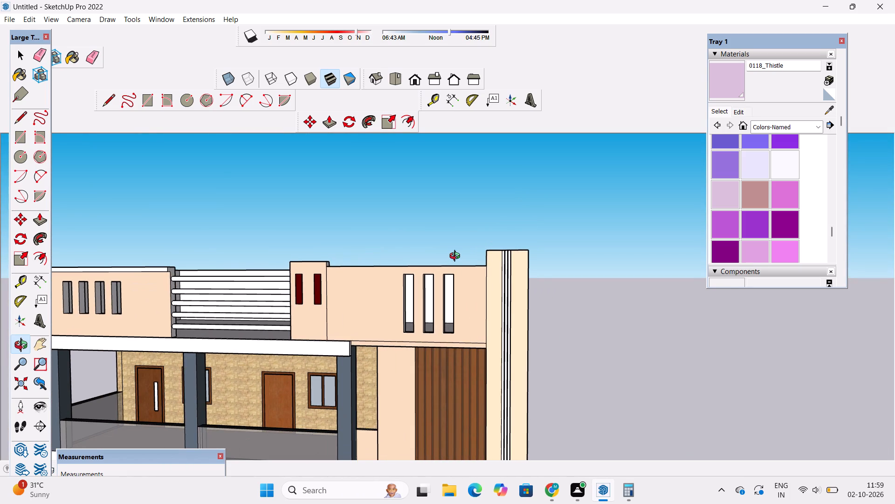
scroll(472, 262, down, 9)
drag(525, 277, 528, 302)
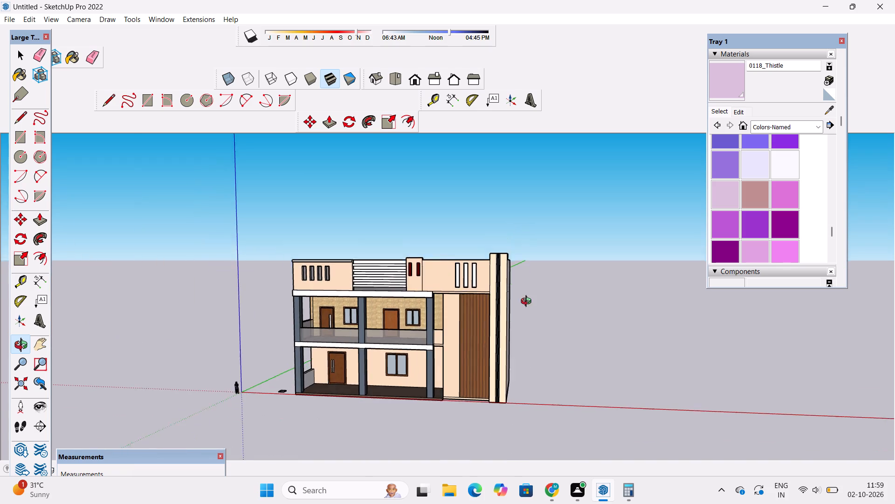
drag(528, 302, 530, 311)
scroll(442, 281, up, 5)
scroll(429, 273, down, 3)
scroll(411, 267, up, 1)
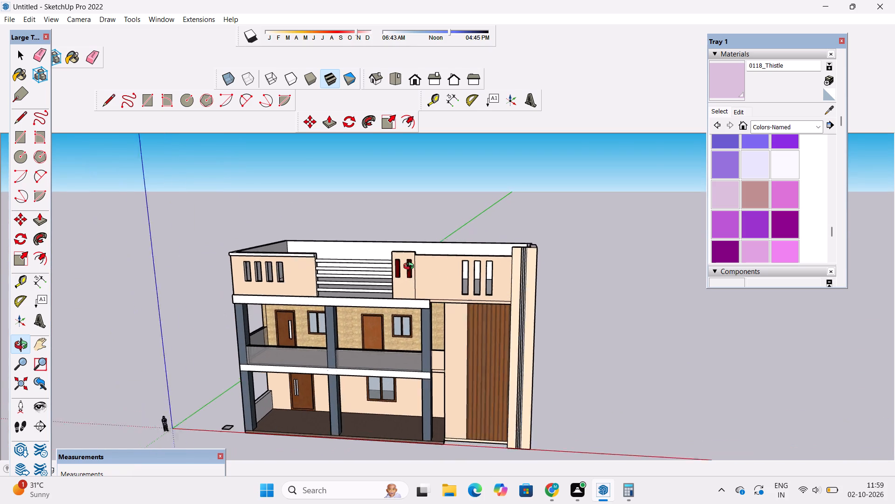
scroll(411, 267, up, 13)
scroll(409, 267, down, 12)
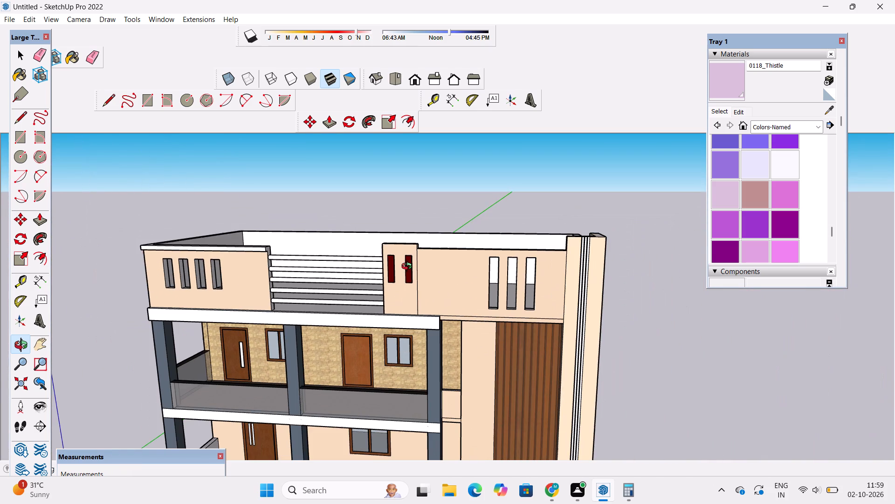
scroll(409, 267, down, 3)
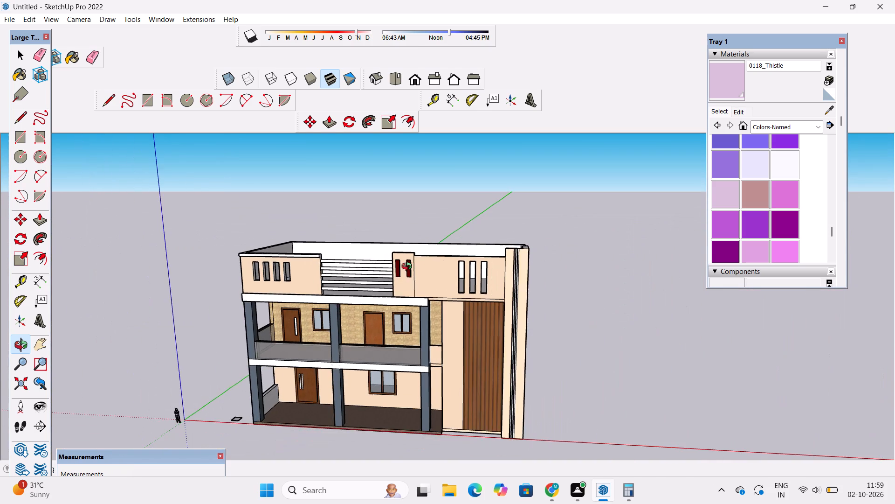
scroll(409, 267, down, 2)
scroll(415, 281, up, 12)
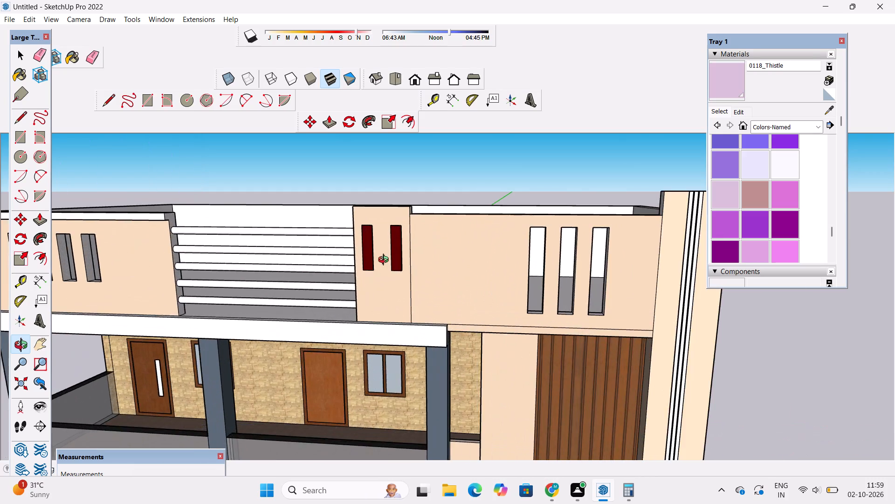
scroll(386, 261, up, 9)
scroll(386, 261, down, 4)
scroll(386, 261, up, 1)
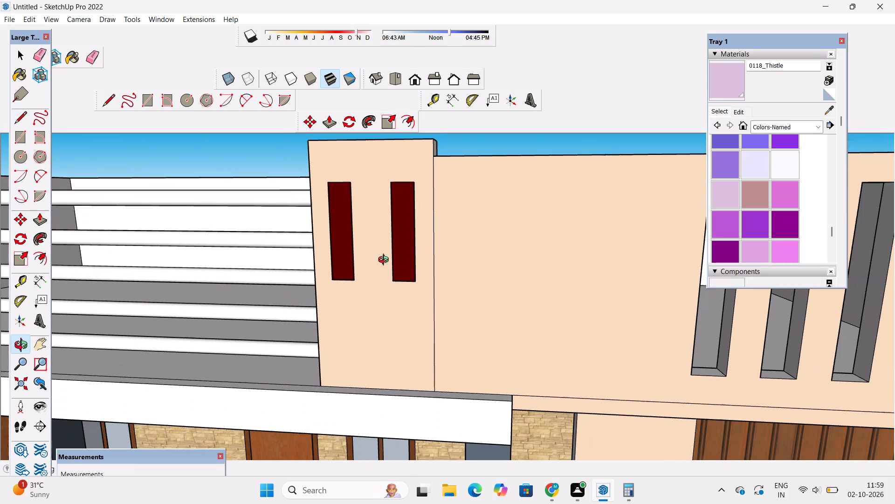
scroll(386, 261, down, 15)
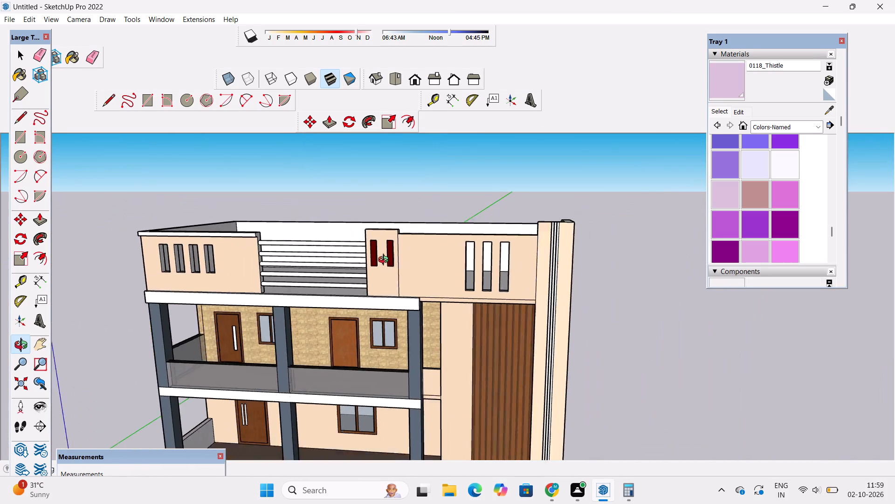
scroll(386, 261, down, 2)
scroll(393, 243, up, 9)
drag(530, 267, 379, 277)
scroll(343, 284, down, 5)
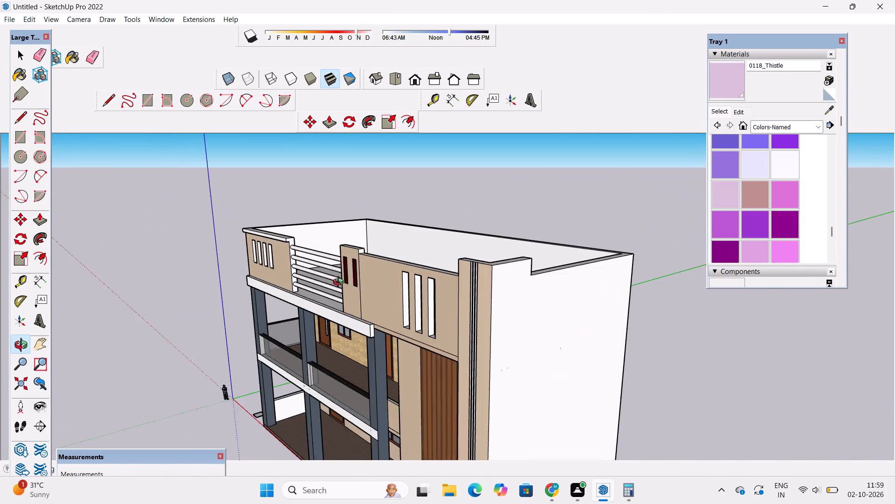
scroll(340, 283, down, 6)
drag(341, 280, 683, 337)
scroll(479, 330, down, 11)
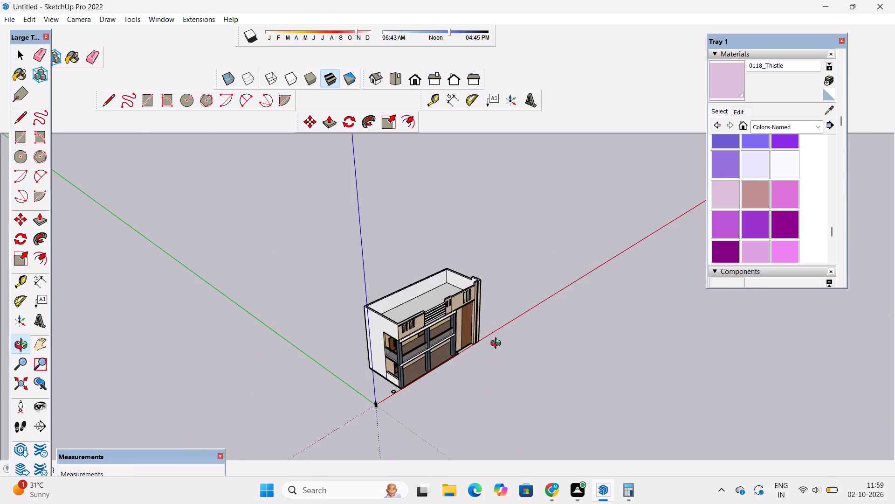
scroll(498, 344, up, 11)
drag(496, 341, 252, 295)
scroll(509, 233, up, 9)
scroll(546, 269, down, 5)
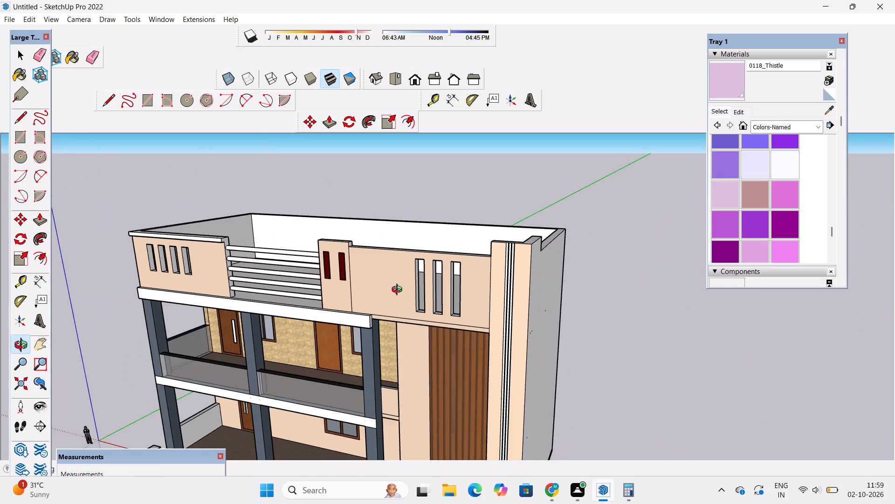
drag(388, 291, 413, 289)
scroll(450, 274, down, 6)
drag(344, 291, 375, 290)
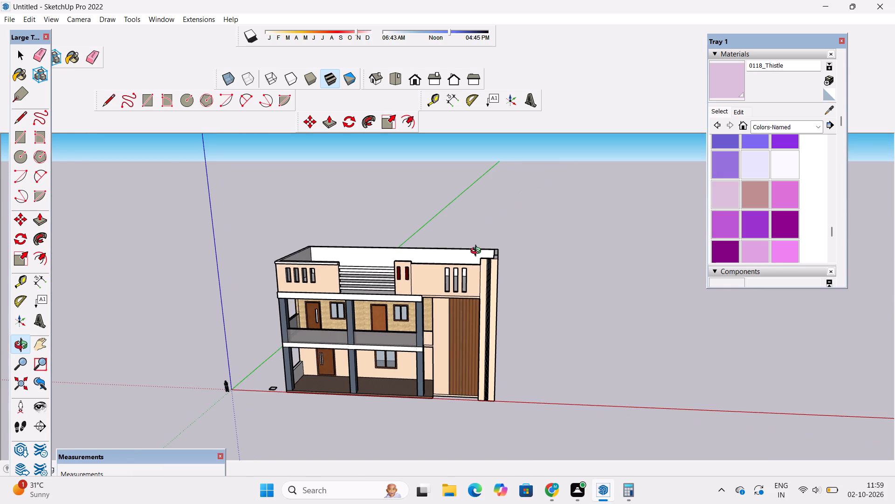
Paint all five horizontal bars in the front parapet opening with 0136_Charcoal from the Colors-Named collection.
scroll(766, 216, down, 6)
scroll(754, 197, up, 3)
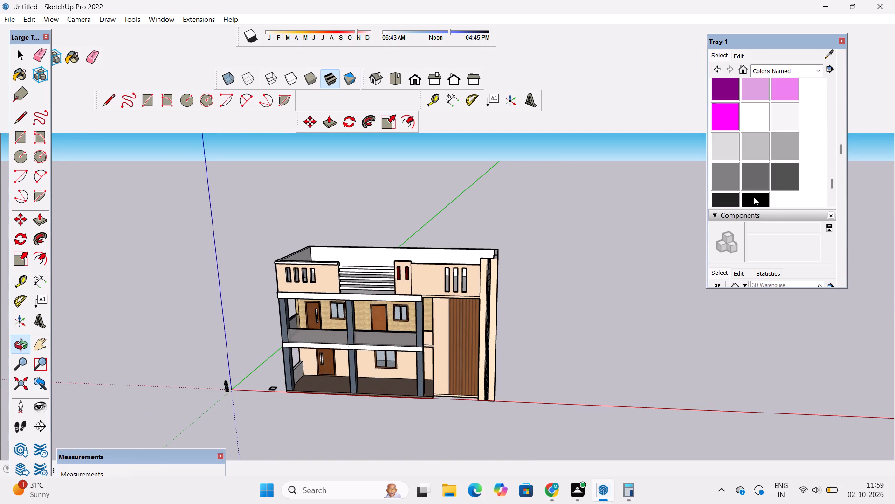
click(730, 203)
scroll(379, 268, up, 10)
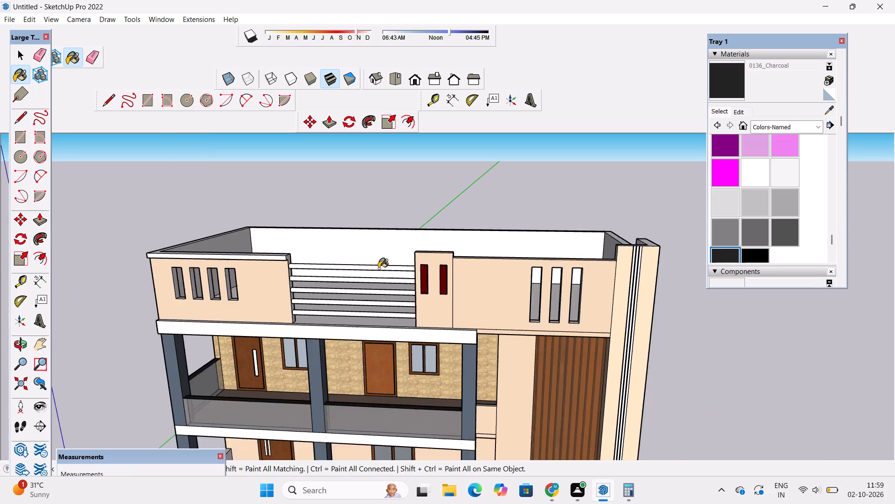
scroll(379, 268, up, 4)
click(392, 266)
click(404, 295)
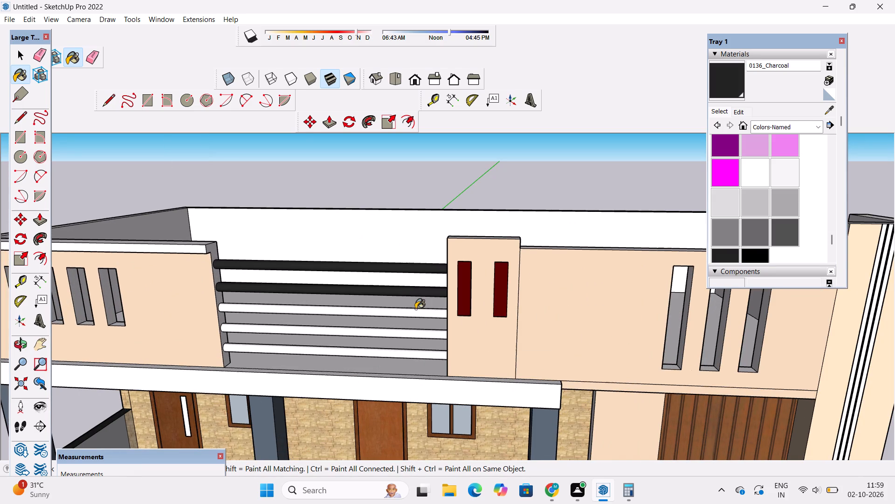
click(418, 313)
scroll(404, 254, down, 4)
scroll(416, 314, up, 4)
click(417, 309)
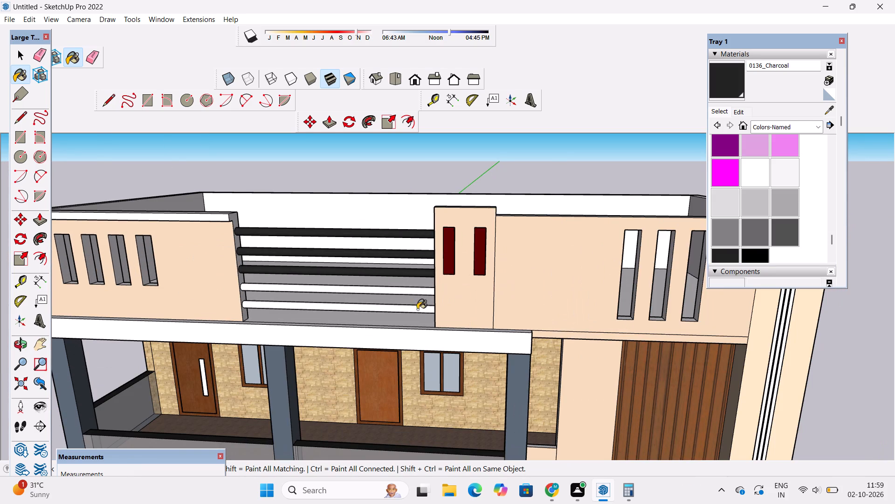
click(414, 292)
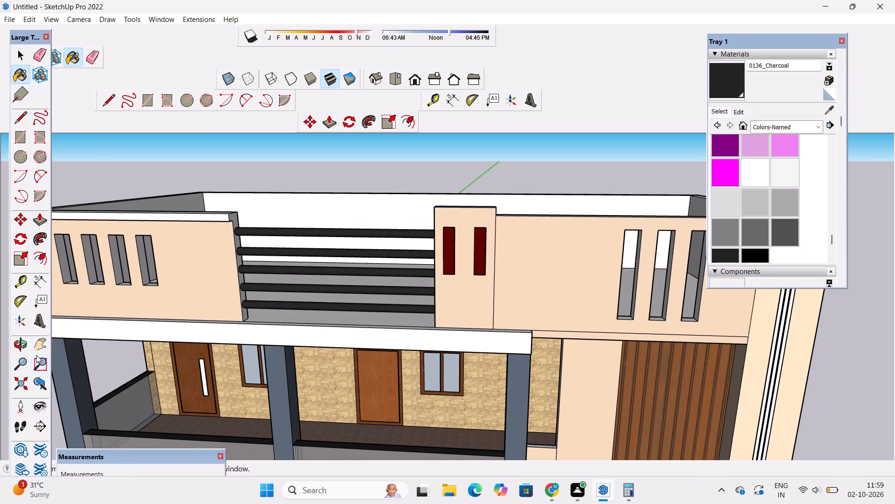
Examine the parapet's horizontal bars and the front facade from above, at eye level and close up.
click(21, 341)
scroll(414, 257, down, 6)
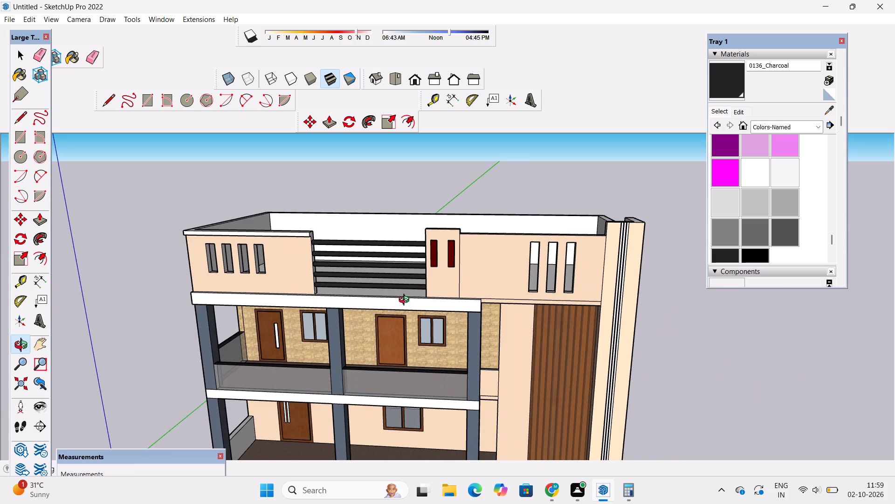
scroll(379, 277, down, 4)
drag(358, 301, 383, 316)
scroll(360, 301, down, 2)
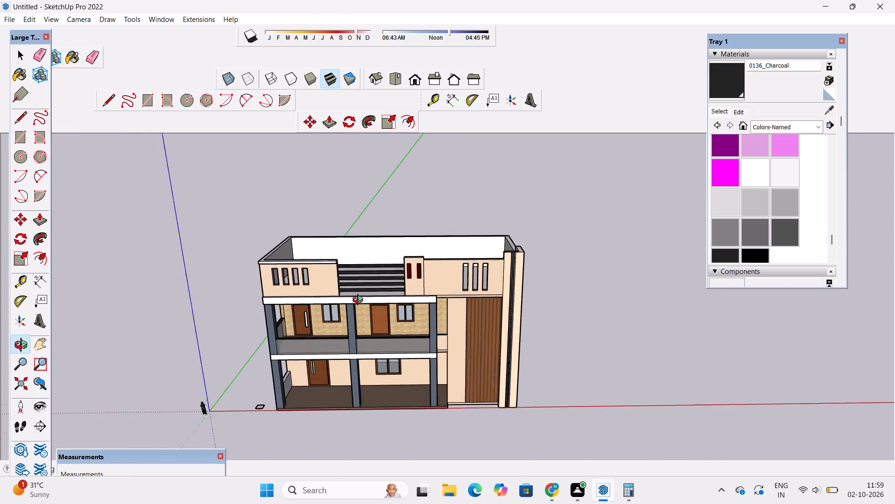
scroll(360, 301, down, 5)
scroll(374, 306, up, 8)
drag(332, 302, 326, 281)
scroll(326, 278, down, 4)
scroll(311, 220, up, 9)
drag(333, 293, 327, 271)
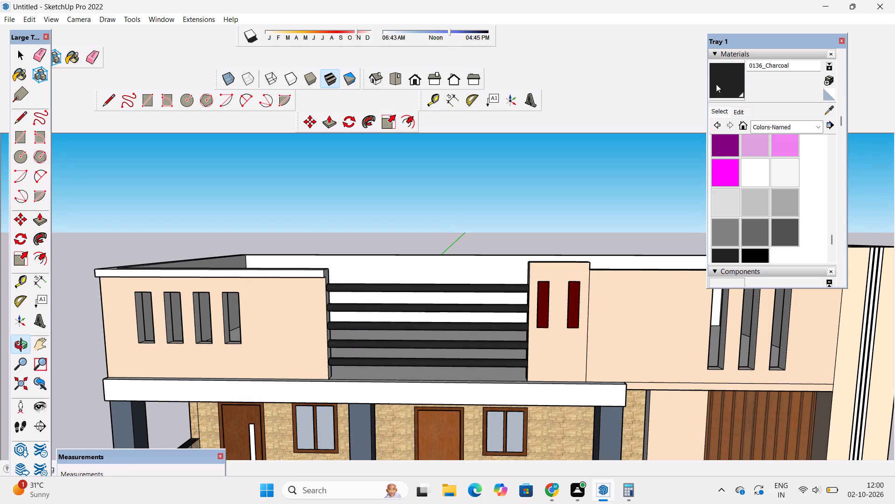
Paint the front edge of the coping above the four-slot parapet section with 0136_Charcoal.
click(728, 72)
scroll(314, 273, up, 5)
click(314, 273)
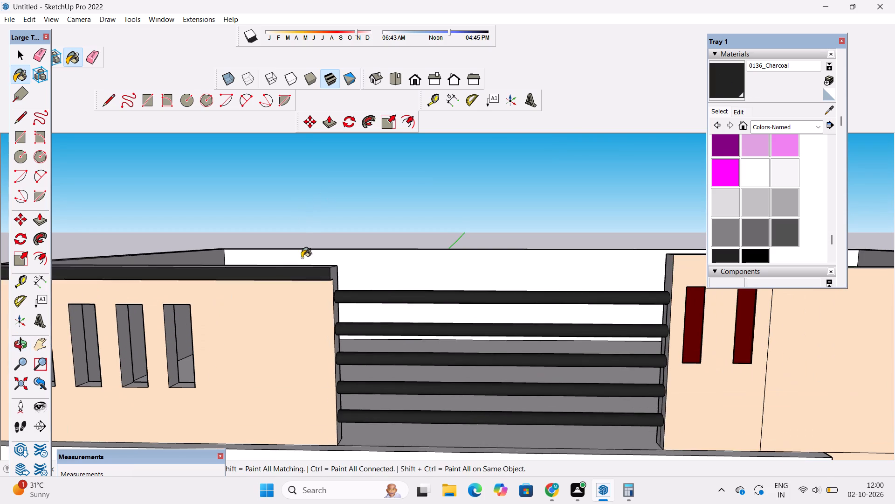
scroll(299, 252, down, 7)
scroll(314, 283, up, 20)
scroll(314, 283, up, 1)
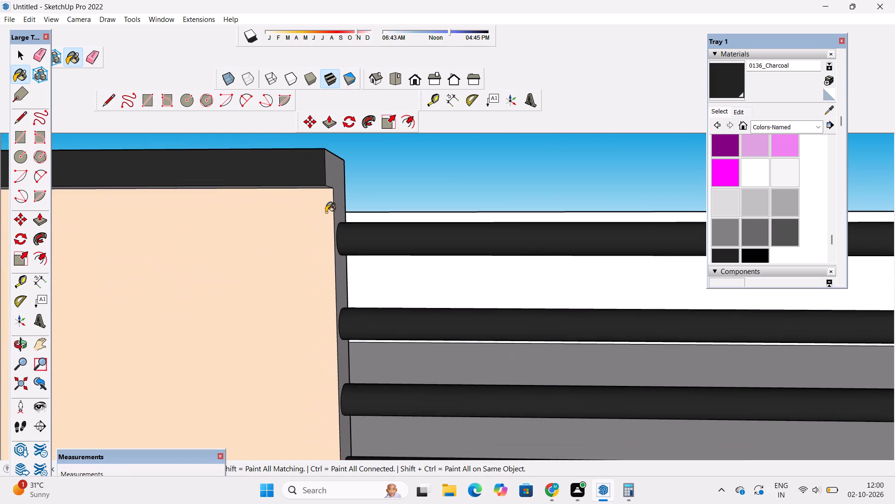
scroll(326, 212, up, 3)
click(322, 174)
scroll(346, 220, down, 9)
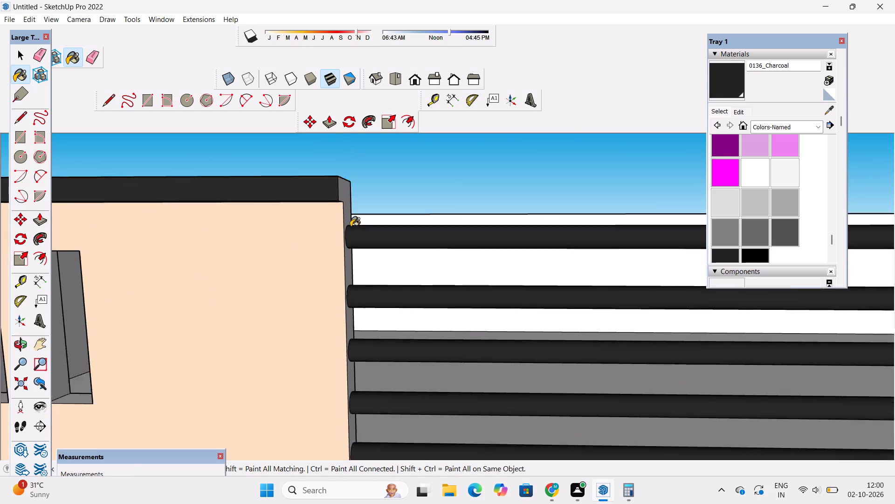
scroll(351, 227, down, 2)
Examine the coping and the whole house from above and in the standard front view.
click(21, 342)
scroll(406, 277, down, 6)
drag(487, 285, 492, 412)
scroll(440, 339, down, 5)
drag(468, 358, 473, 297)
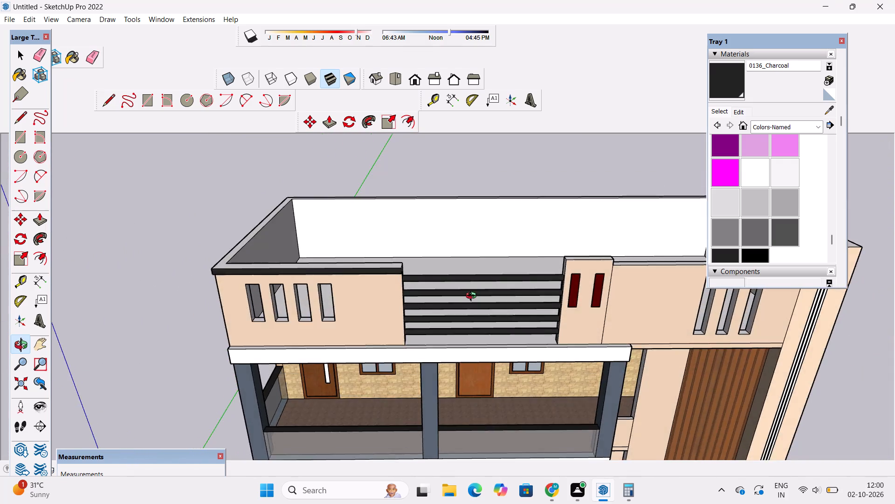
scroll(461, 300, down, 8)
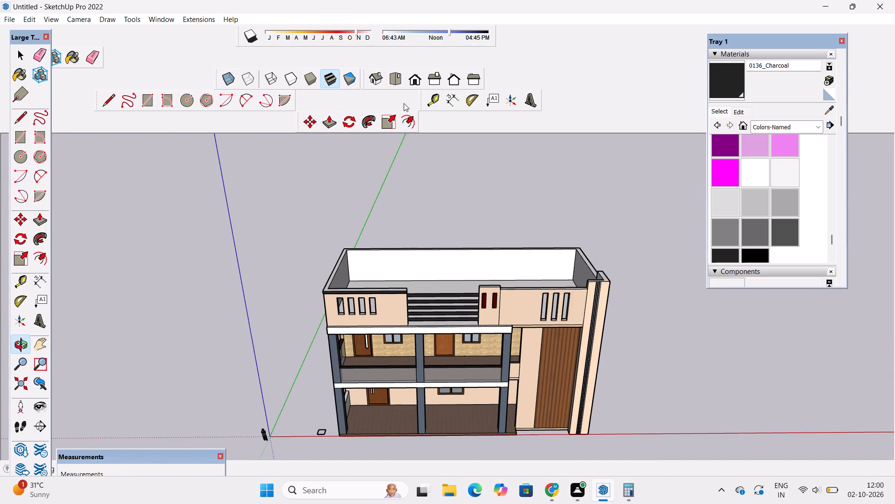
click(412, 77)
scroll(339, 241, down, 6)
scroll(412, 231, down, 4)
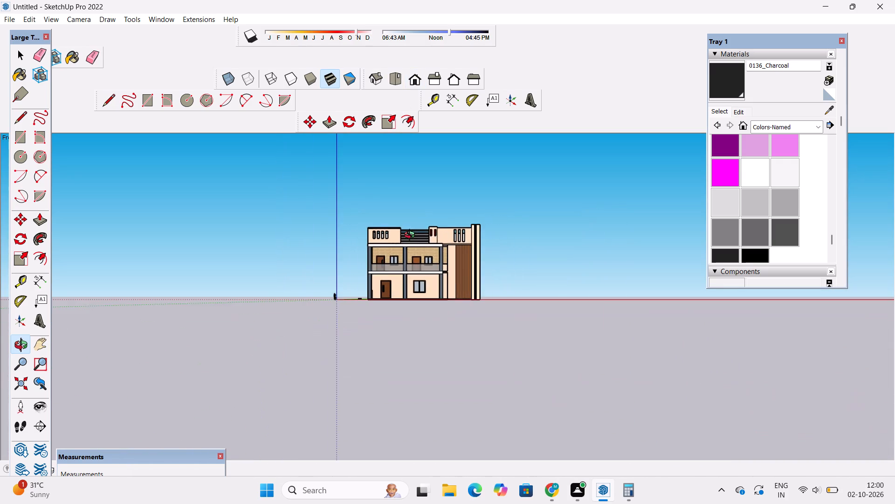
drag(414, 245, 434, 358)
Erase the small stray rectangle lying on the ground between the scale figure and the porch.
scroll(353, 302, up, 4)
scroll(421, 309, up, 8)
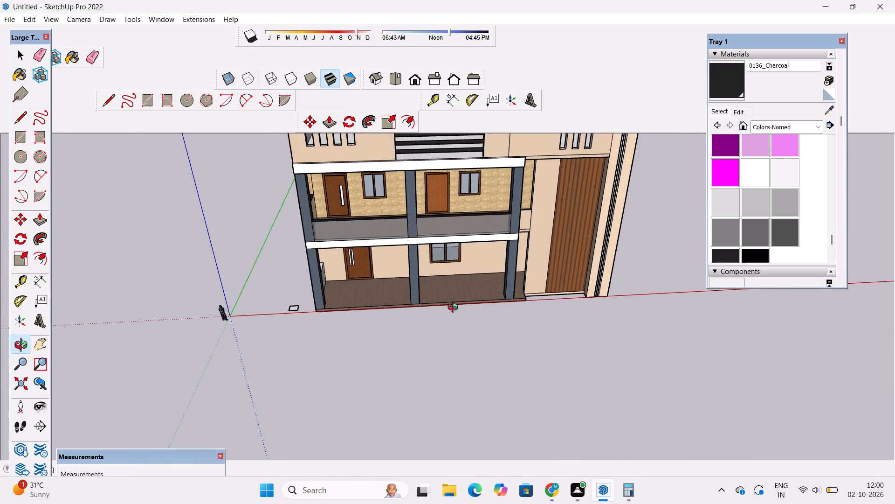
drag(455, 311, 455, 324)
scroll(339, 313, up, 4)
scroll(272, 312, up, 1)
scroll(395, 287, down, 3)
drag(395, 287, 385, 295)
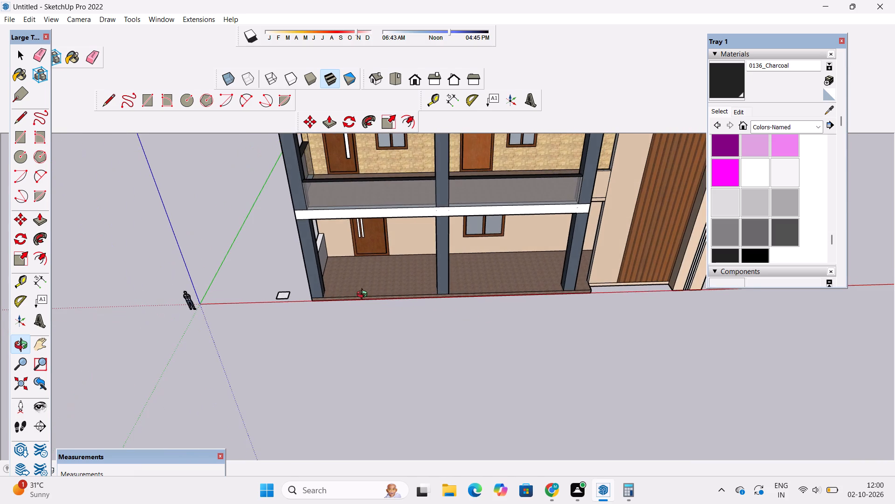
scroll(280, 273, up, 4)
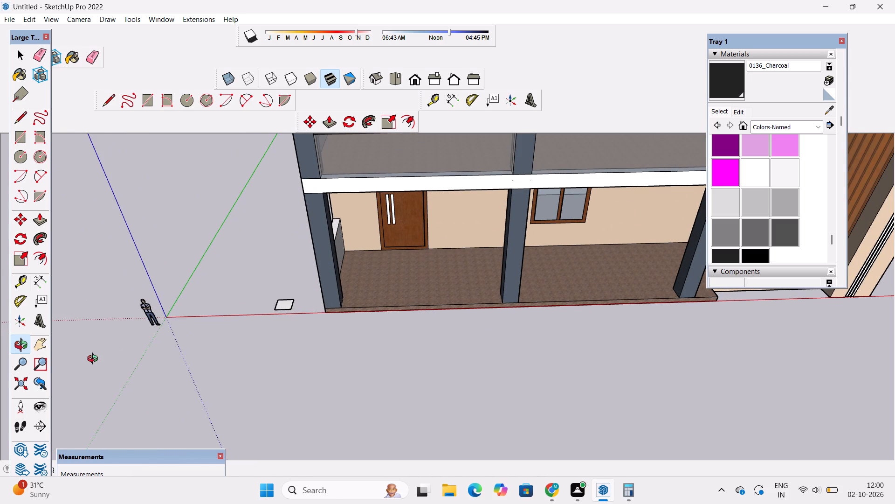
click(88, 54)
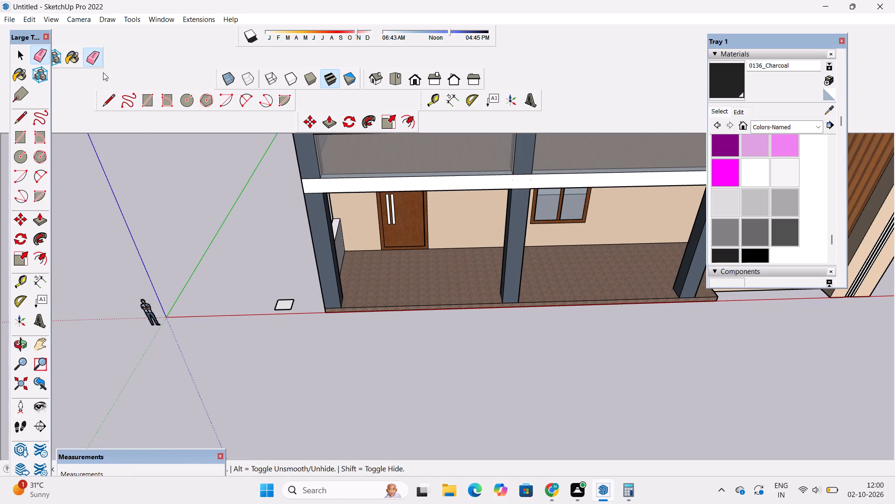
drag(286, 294, 289, 309)
drag(285, 292, 279, 309)
drag(284, 289, 277, 307)
drag(306, 285, 290, 312)
scroll(302, 316, down, 5)
key(space)
key(space)
Paint the end face of the ground-floor porch plinth, beside the wood-panelled bay, with Granite Brown from the Stone collection.
text(o)
scroll(315, 313, down, 10)
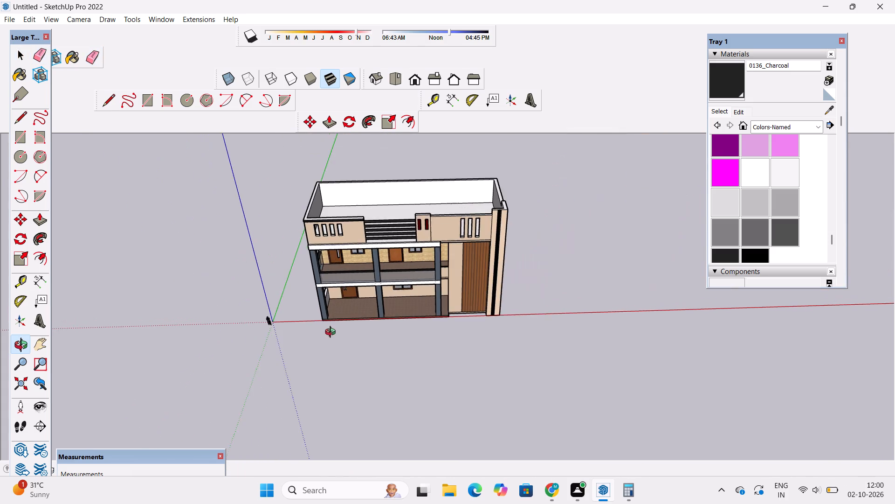
drag(343, 338, 335, 257)
scroll(525, 272, up, 7)
scroll(491, 246, up, 7)
scroll(491, 246, down, 7)
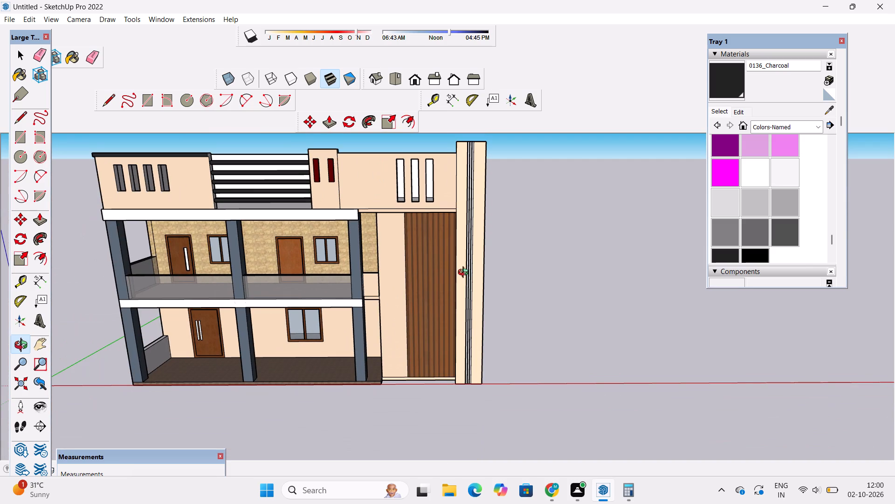
scroll(420, 353, down, 4)
scroll(420, 382, up, 11)
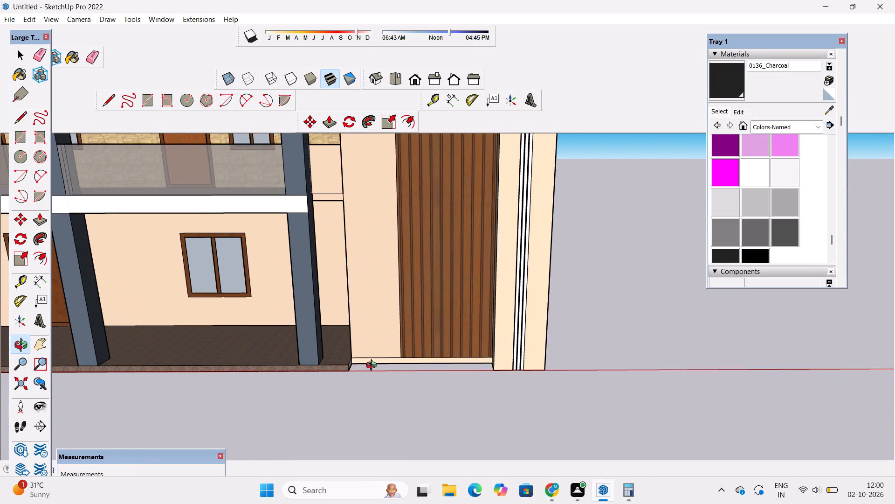
scroll(372, 366, up, 9)
click(798, 126)
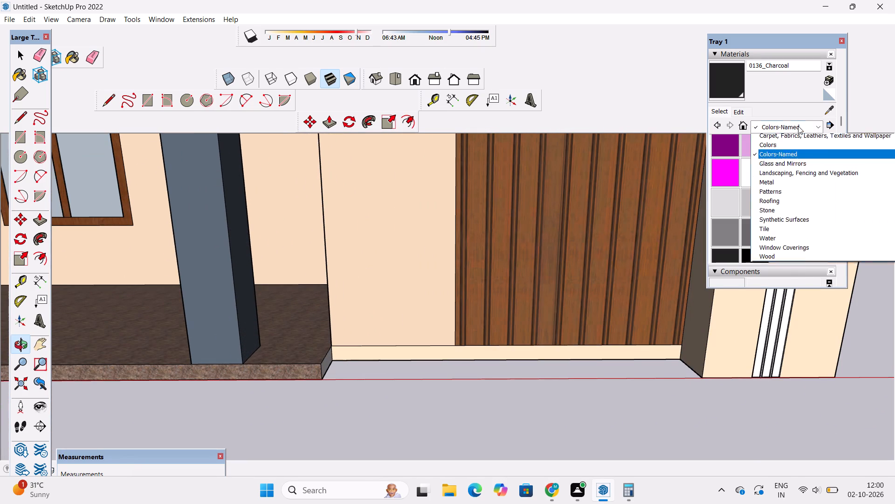
click(776, 235)
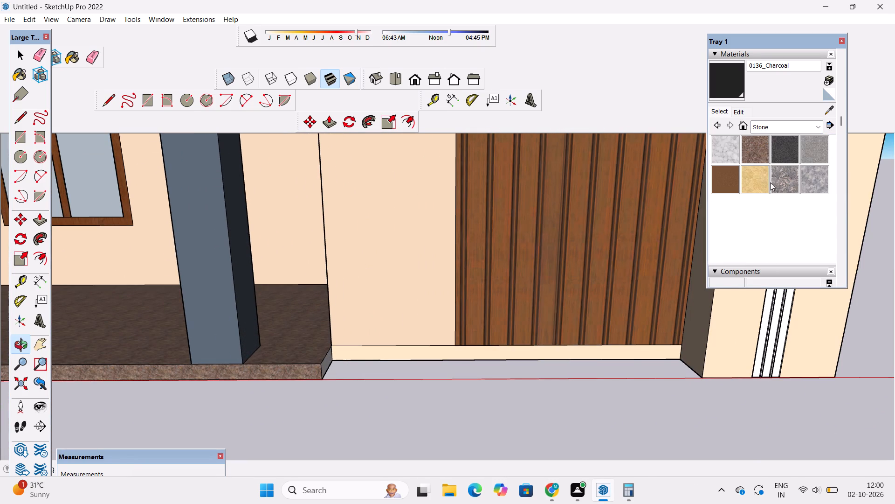
click(761, 155)
scroll(326, 372, up, 9)
click(326, 353)
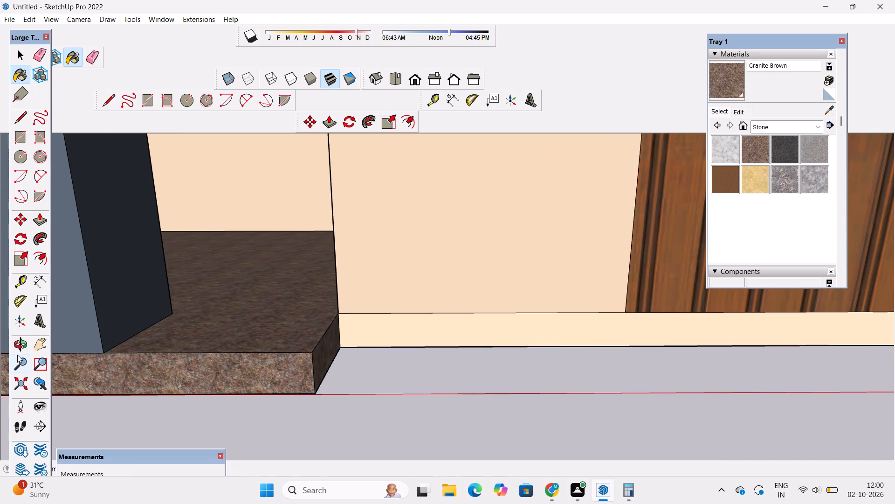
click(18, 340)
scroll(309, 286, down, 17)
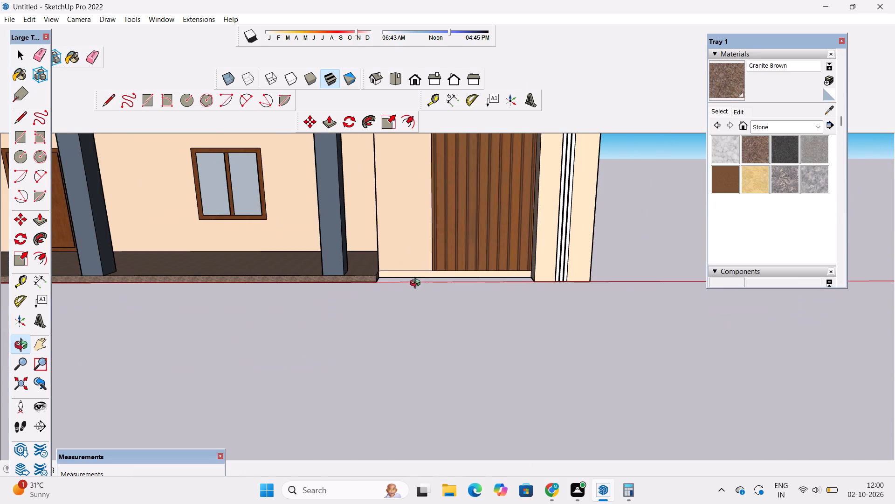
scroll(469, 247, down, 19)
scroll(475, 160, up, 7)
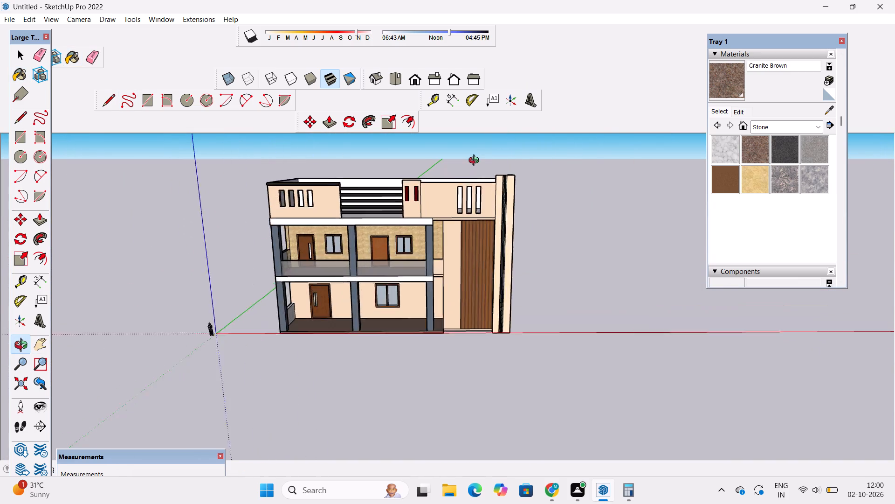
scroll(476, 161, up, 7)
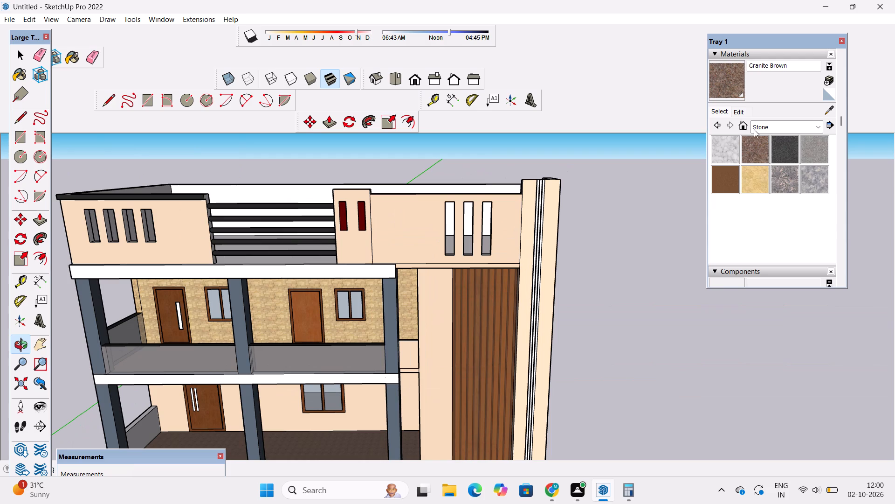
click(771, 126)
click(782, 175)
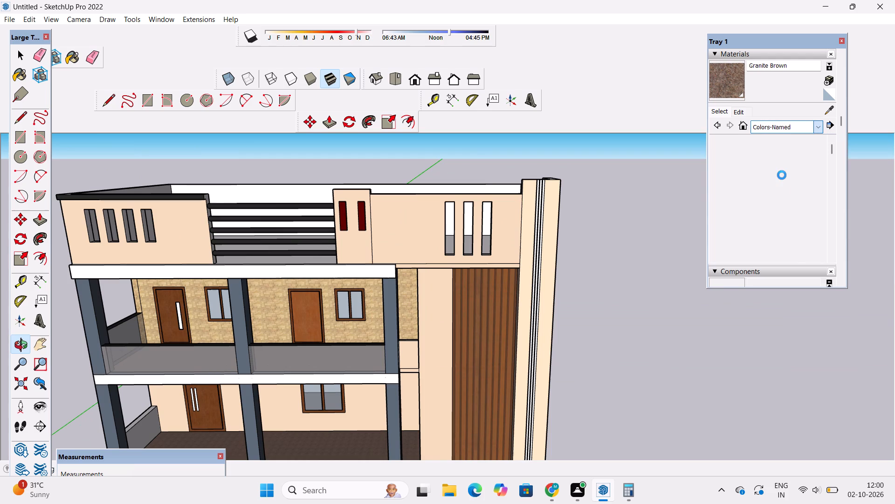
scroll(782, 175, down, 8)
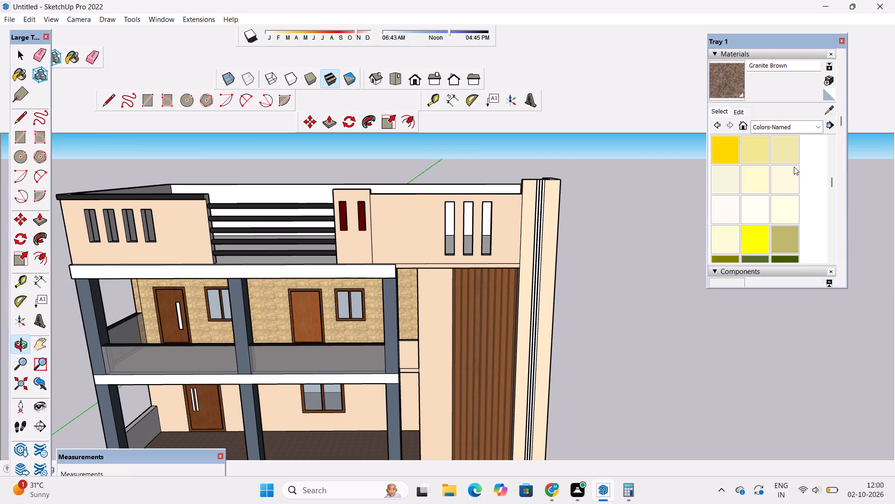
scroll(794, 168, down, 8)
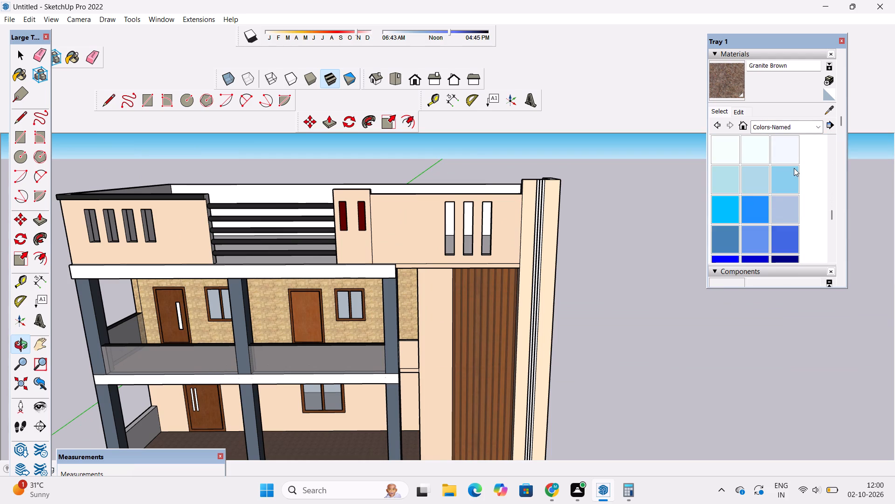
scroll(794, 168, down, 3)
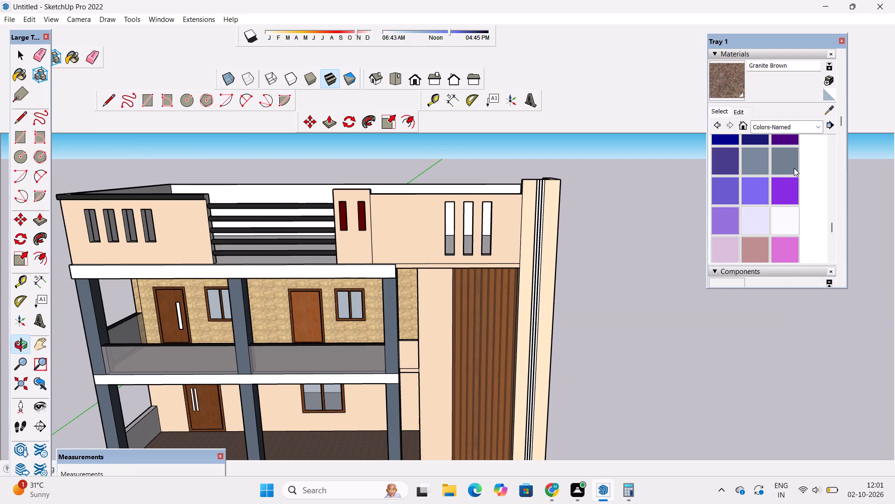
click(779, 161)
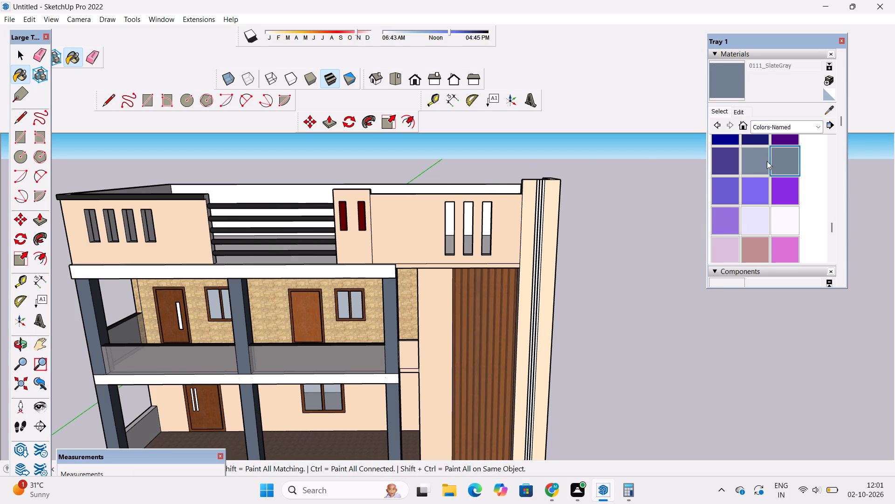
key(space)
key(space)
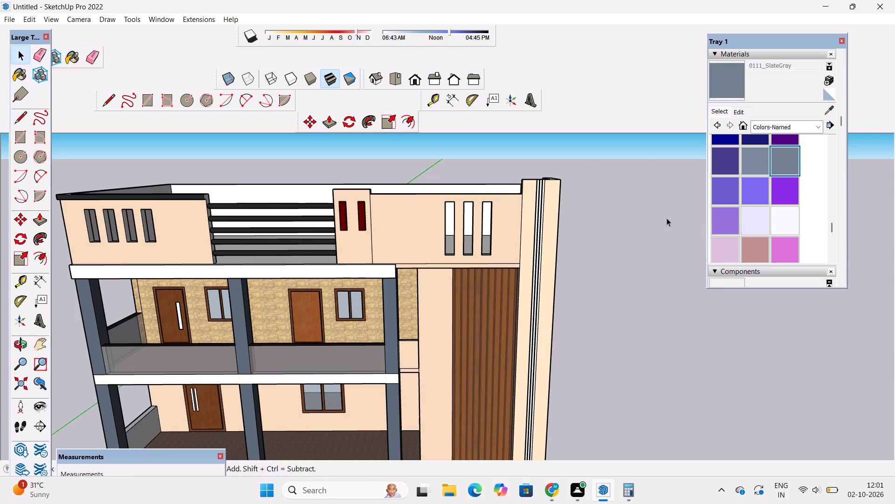
Erase the horizontal edge lines running across the rear wall below the roof parapet.
key(o)
scroll(636, 212, down, 7)
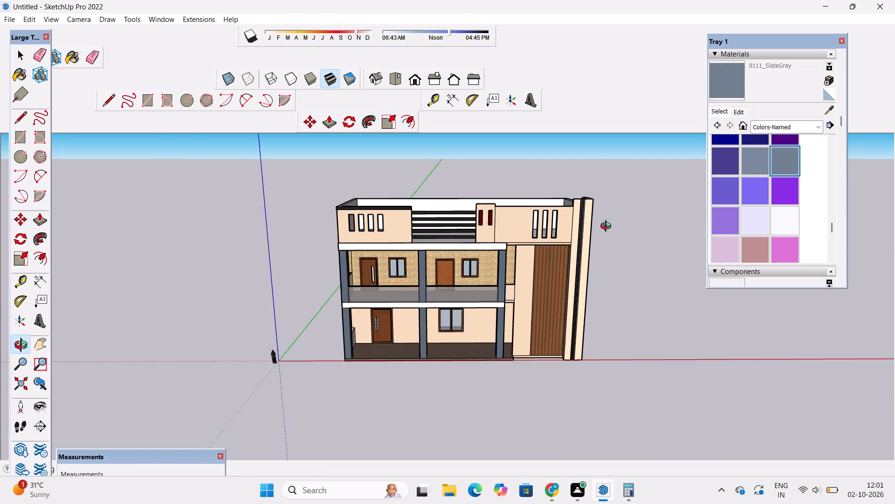
scroll(608, 227, down, 2)
scroll(559, 238, up, 5)
drag(633, 266, 222, 265)
scroll(358, 231, down, 5)
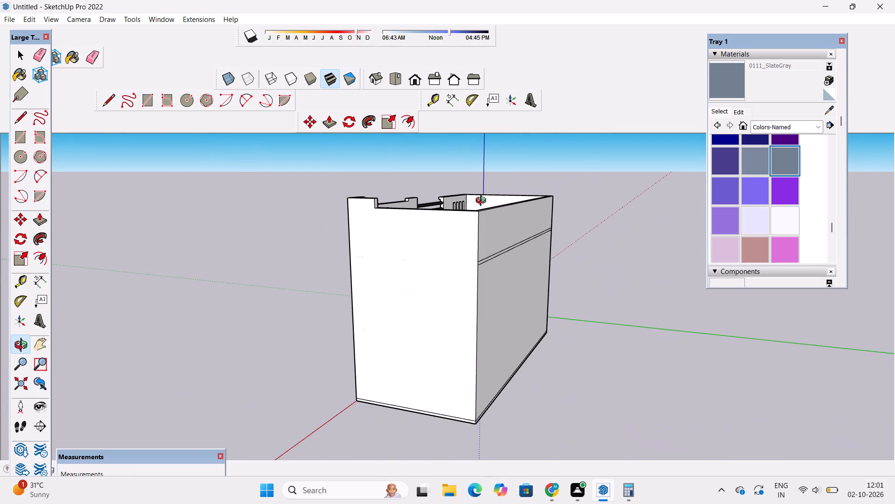
drag(566, 196, 356, 232)
scroll(444, 245, down, 3)
drag(661, 225, 496, 222)
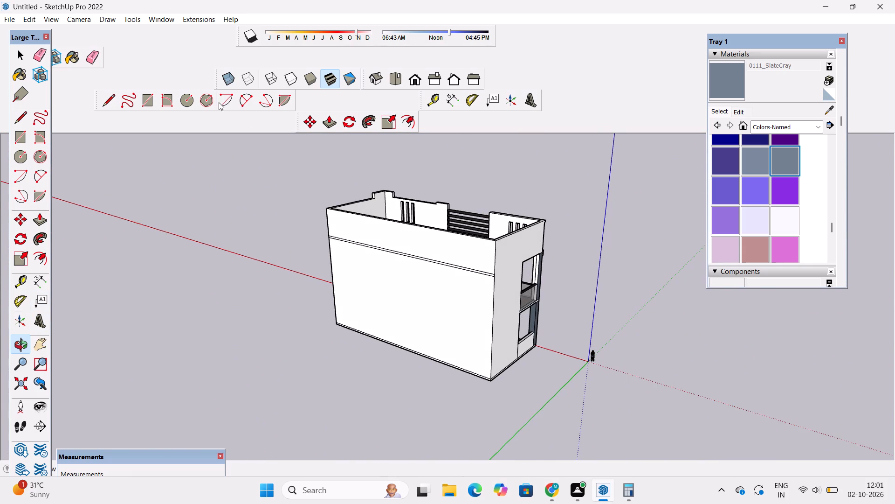
click(89, 53)
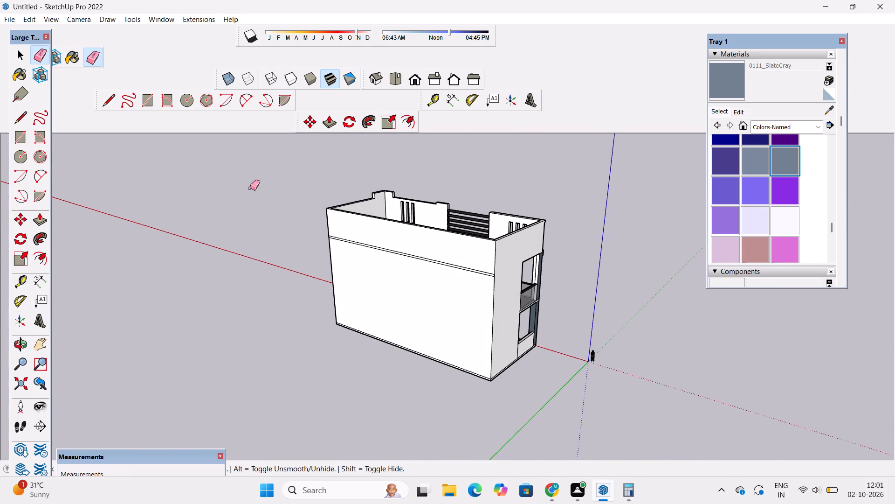
drag(474, 263, 474, 278)
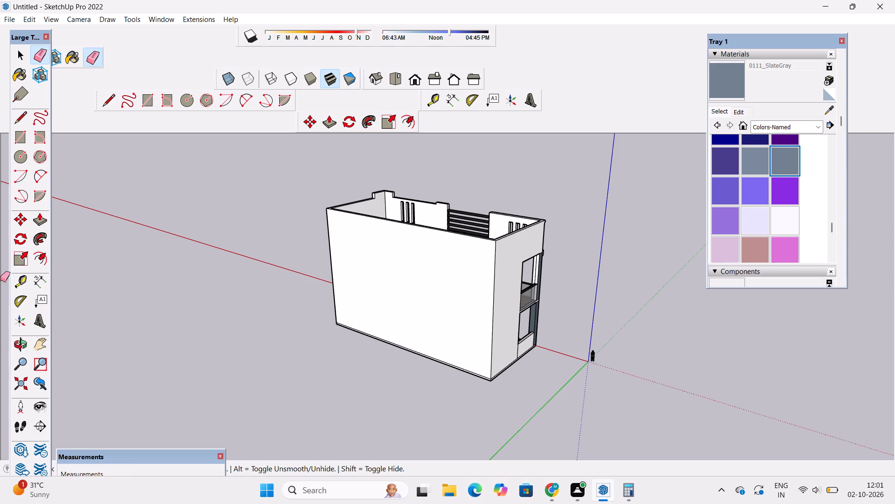
Examine the front facade from the parapet openings down to the balcony, porch and wood-panelled bay.
drag(20, 344, 28, 344)
drag(668, 313, 335, 301)
scroll(347, 299, down, 5)
scroll(540, 254, up, 5)
drag(528, 282, 418, 294)
scroll(431, 253, up, 13)
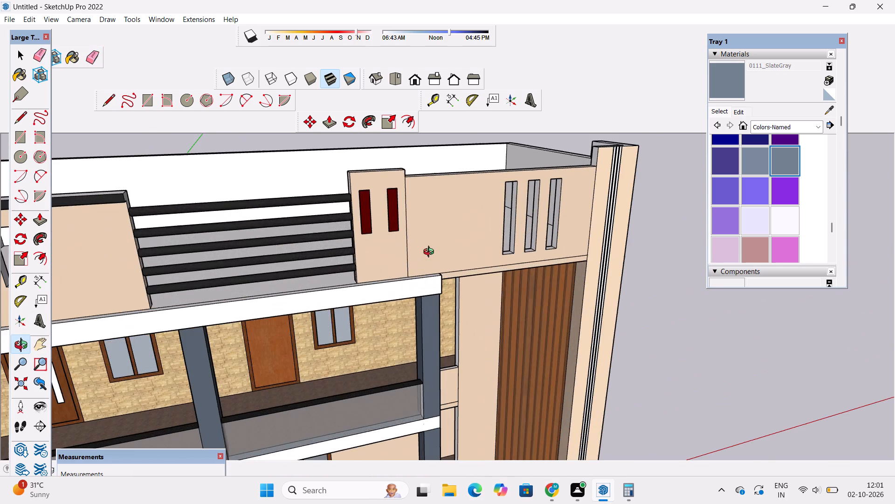
drag(565, 309, 484, 240)
scroll(494, 291, up, 3)
scroll(494, 291, down, 4)
drag(445, 335, 464, 336)
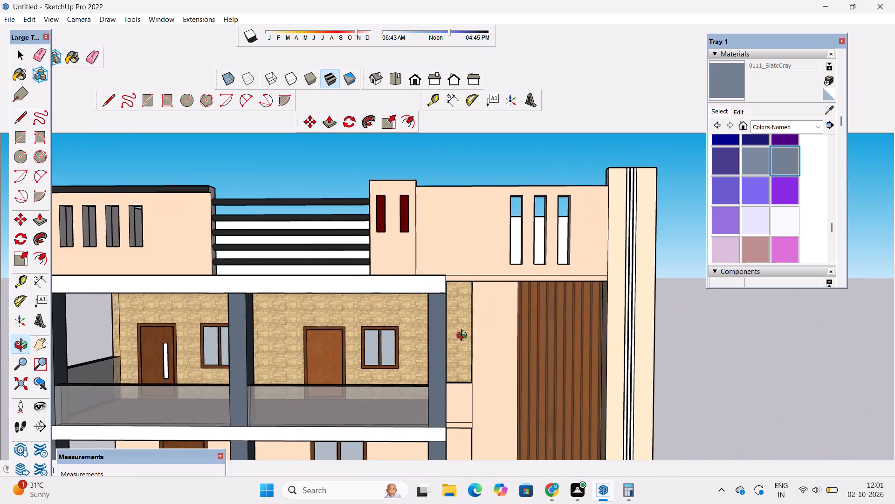
drag(464, 336, 519, 344)
scroll(470, 307, down, 6)
scroll(477, 444, up, 7)
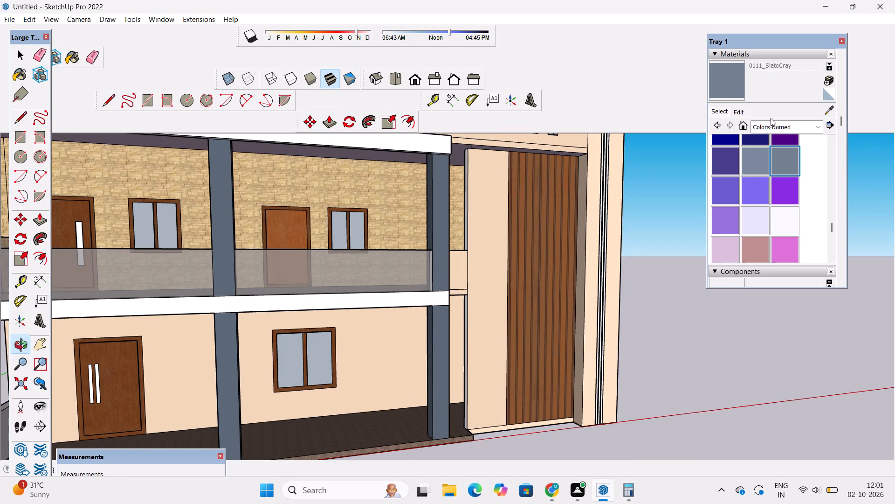
Paint the narrow upper-floor and ground-floor side faces where the porch walls meet the wood-panelled bay with 0012_Bisque from Colors-Named.
scroll(780, 163, up, 8)
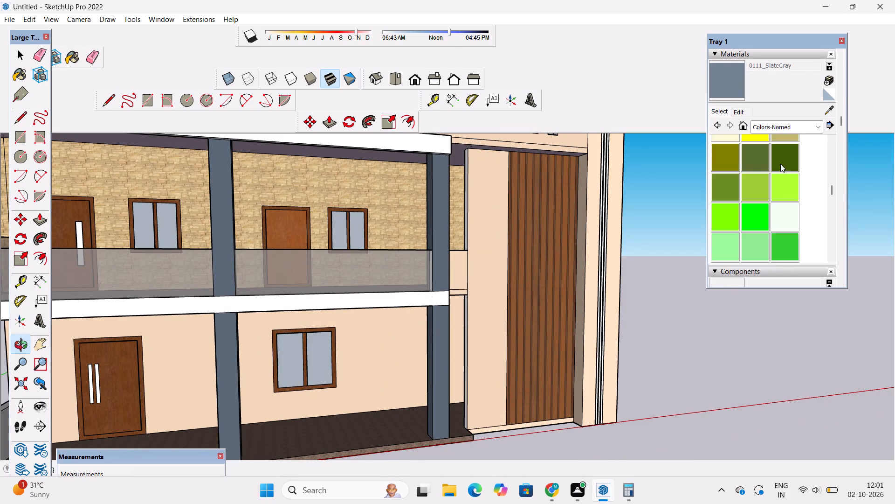
scroll(780, 164, up, 8)
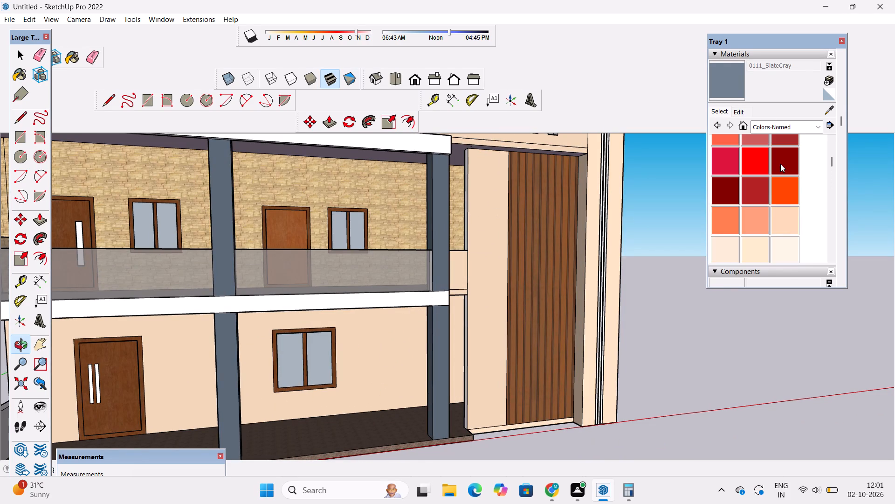
scroll(780, 164, up, 5)
scroll(780, 164, down, 3)
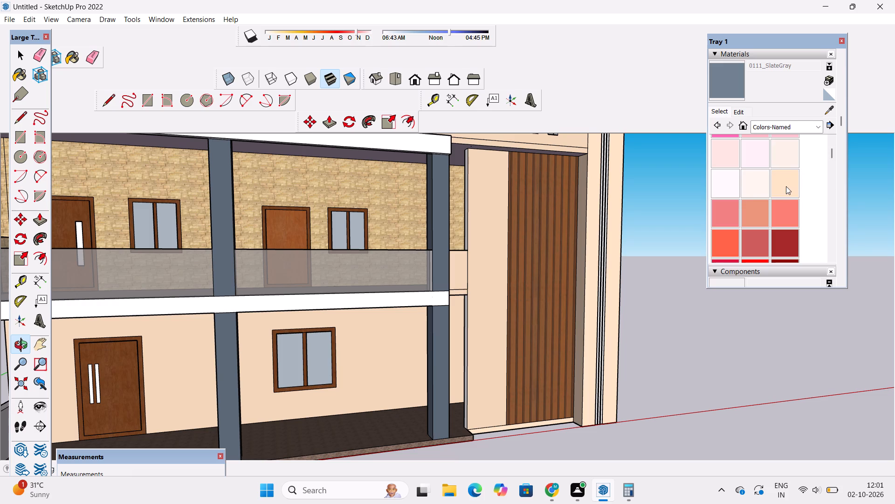
click(786, 186)
scroll(454, 200, up, 8)
click(484, 182)
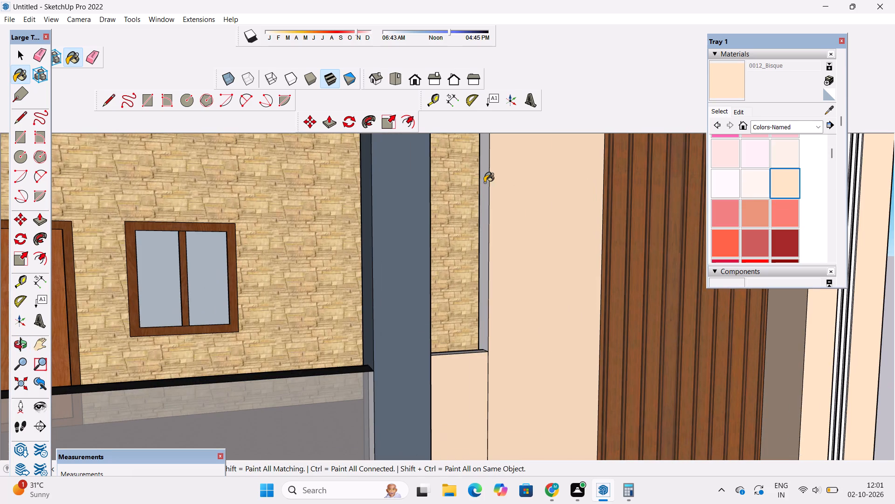
scroll(506, 235, down, 14)
scroll(509, 306, up, 2)
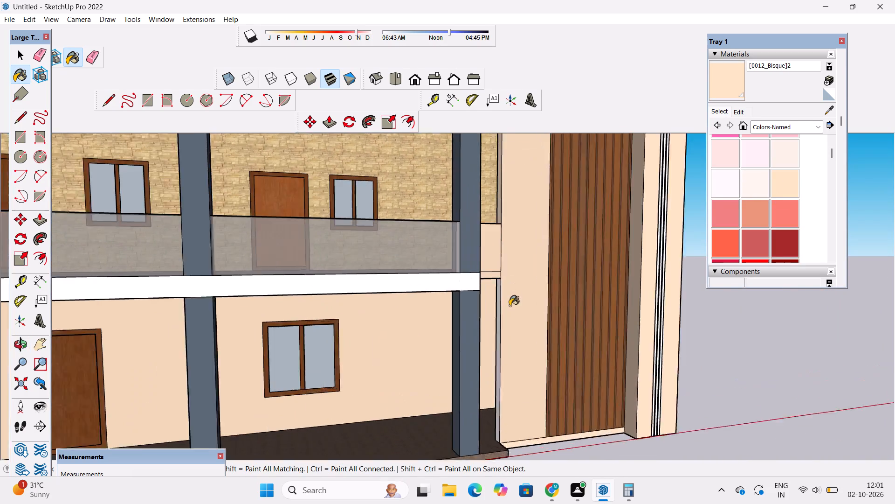
scroll(509, 306, up, 8)
click(489, 275)
scroll(497, 291, down, 2)
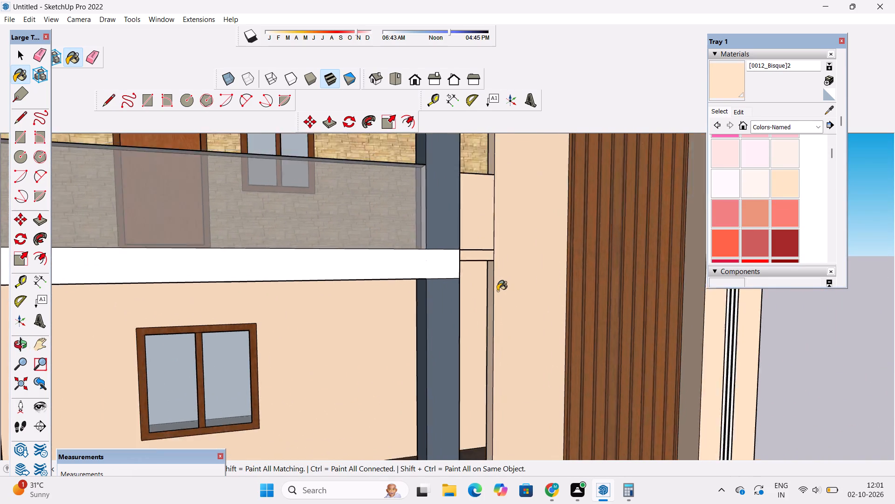
scroll(497, 291, down, 10)
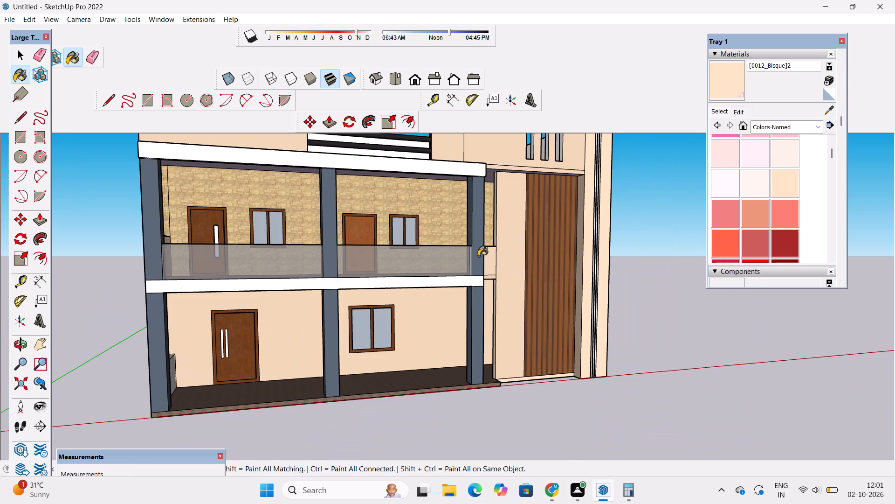
Paint the white end wall of the upper-floor balcony, on the wood-panelled bay side, with 0012_Bisque.
key(o)
drag(403, 259, 483, 267)
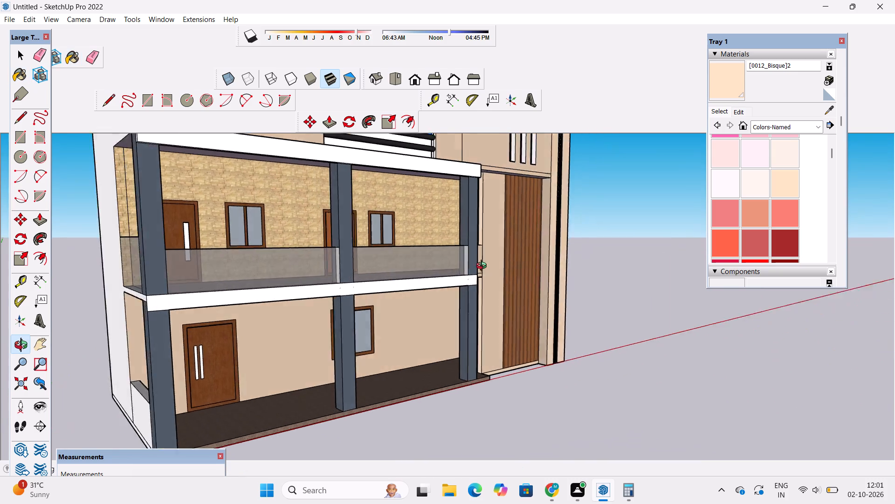
drag(483, 267, 582, 258)
click(562, 245)
scroll(484, 234, up, 6)
drag(404, 234, 432, 243)
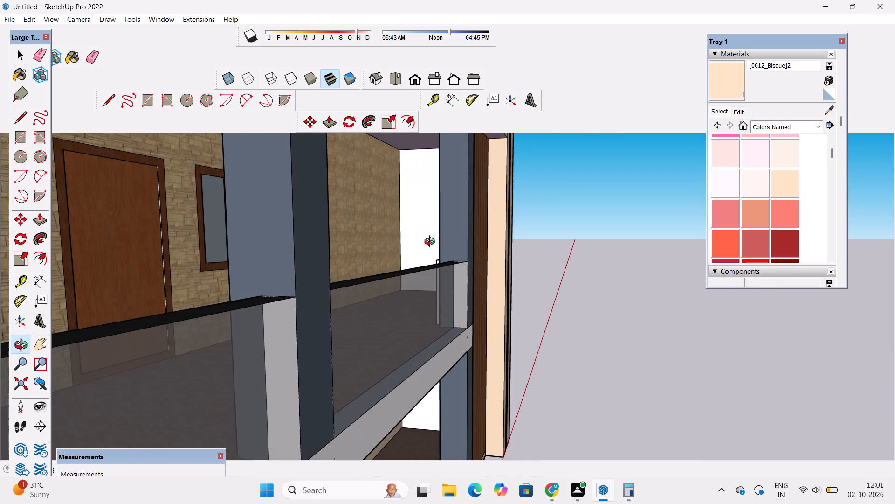
drag(432, 243, 432, 243)
scroll(442, 240, down, 17)
scroll(446, 219, up, 12)
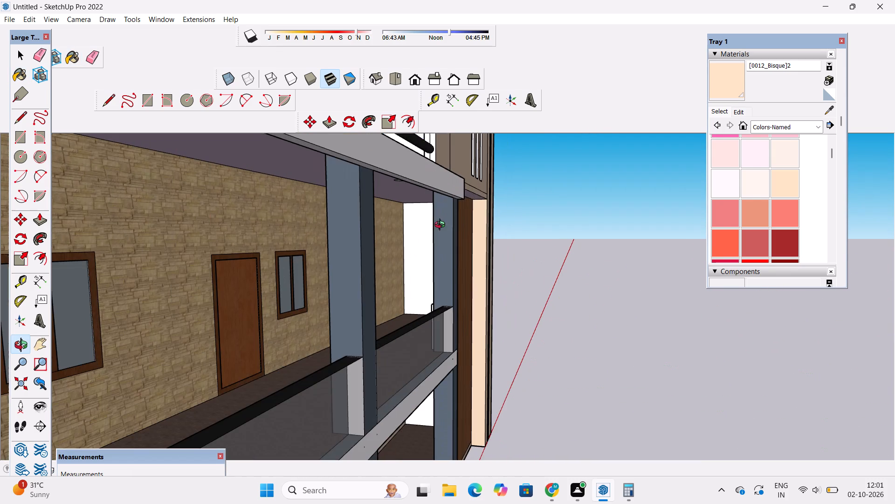
scroll(424, 263, up, 1)
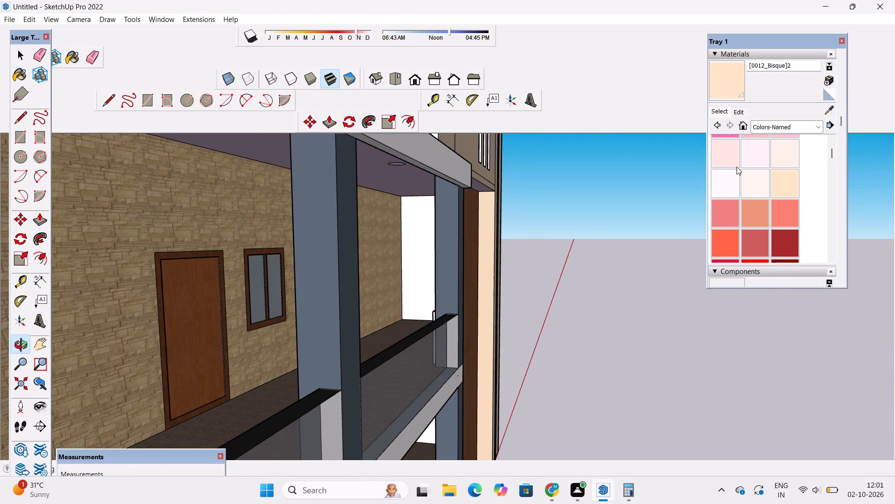
click(782, 186)
click(424, 241)
click(783, 184)
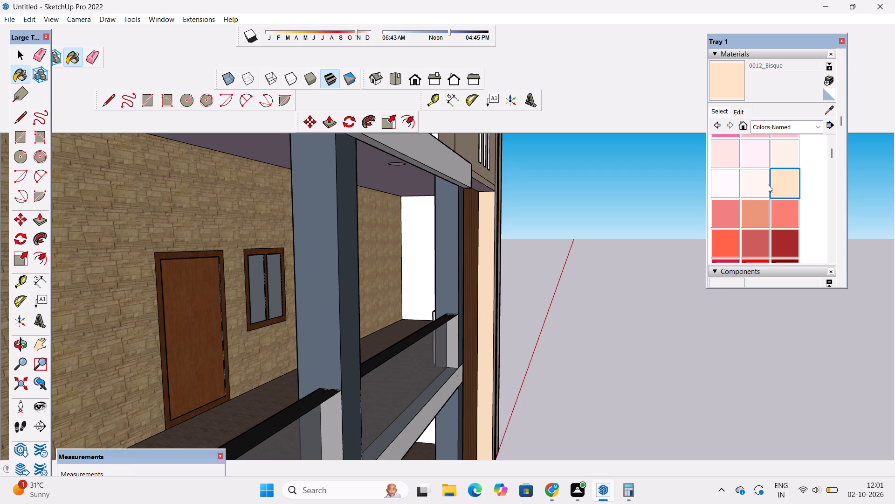
click(427, 229)
Paint the white end wall of the ground-floor porch, on the wood-panelled bay side, with the same Bisque.
scroll(427, 229, down, 6)
scroll(430, 345, up, 2)
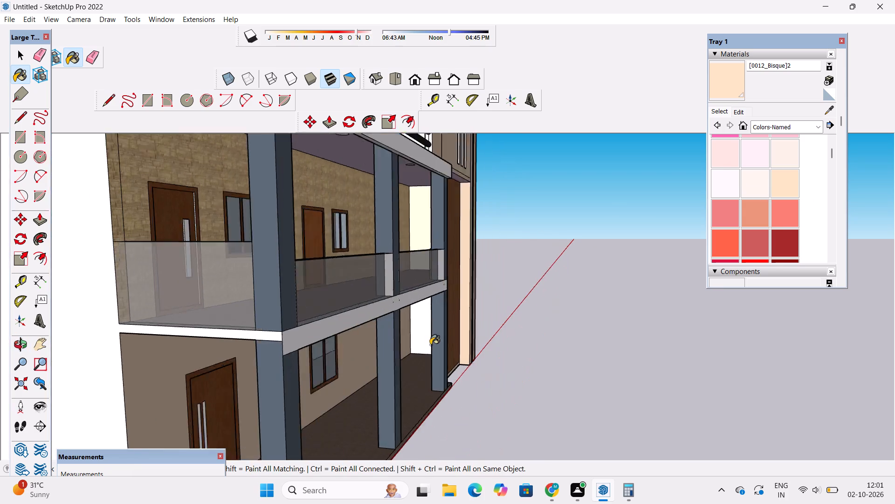
scroll(430, 345, up, 7)
click(411, 296)
scroll(411, 298, down, 6)
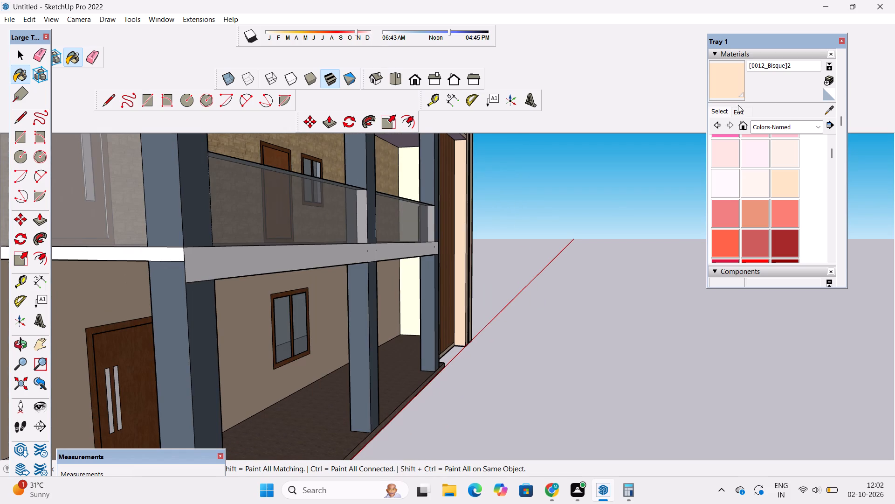
Darken the [0012_Bisque]2 material slightly using the Color Wheel brightness, and check it on the whole front facade.
click(736, 112)
click(766, 152)
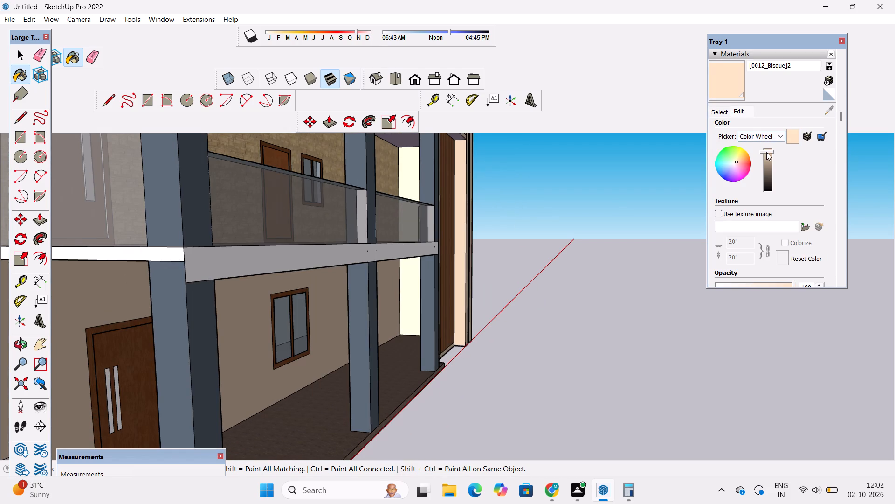
click(767, 155)
click(18, 350)
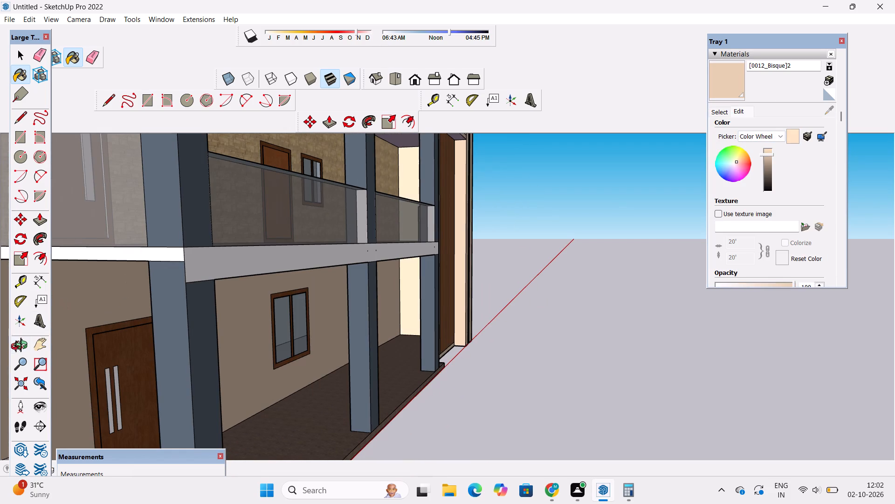
drag(511, 269, 231, 324)
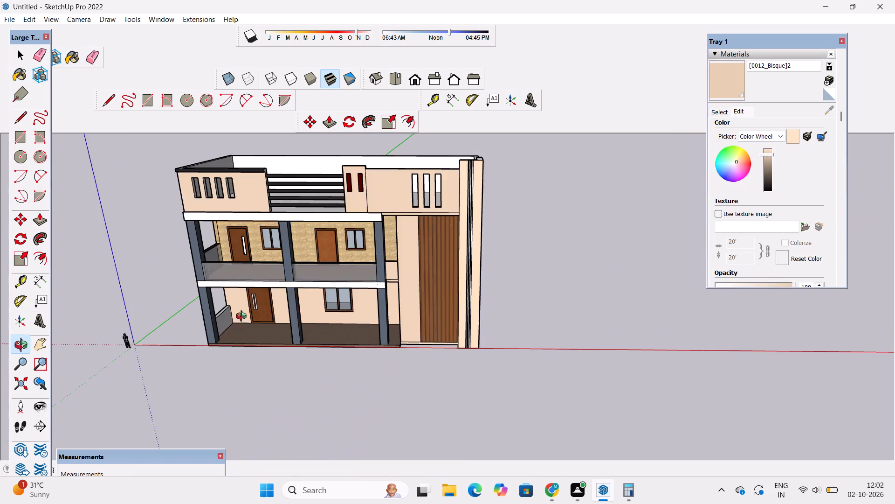
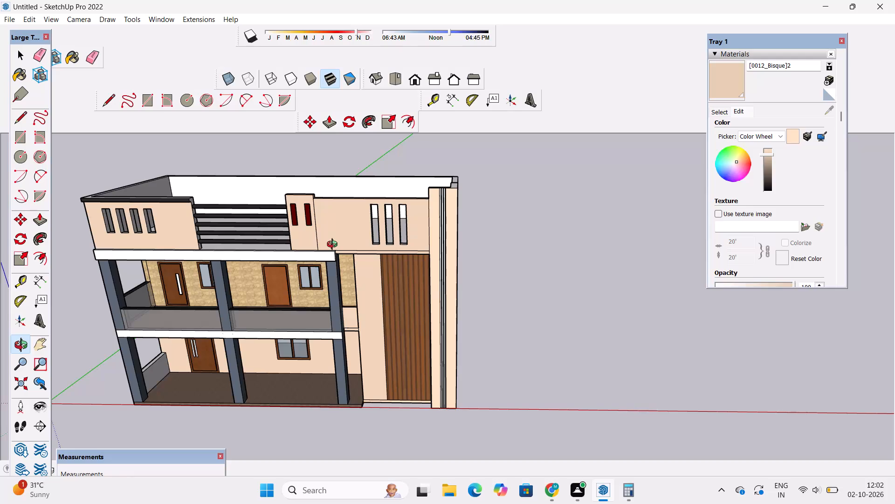
Examine the two-storey house model's front facade and the plain side wall beside the tall pillar.
scroll(465, 245, down, 5)
scroll(368, 315, up, 4)
drag(373, 333, 383, 296)
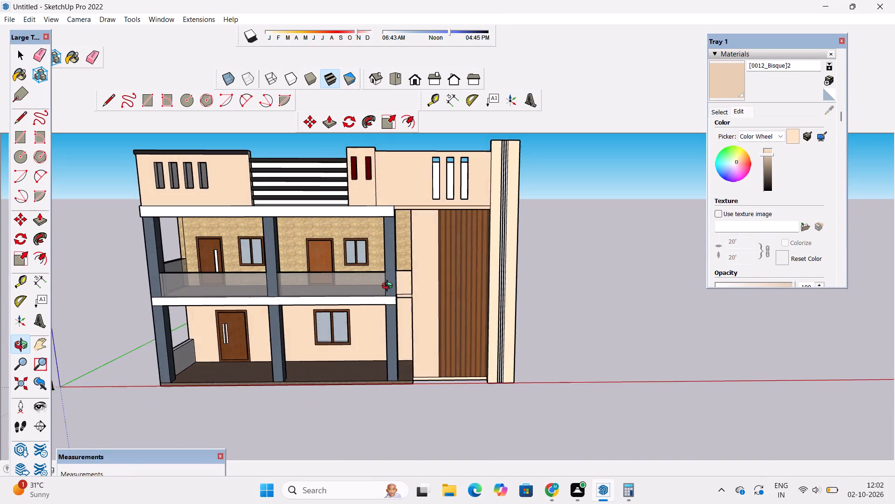
scroll(390, 286, down, 11)
scroll(534, 191, up, 6)
scroll(341, 323, up, 3)
scroll(351, 299, down, 5)
scroll(382, 322, up, 4)
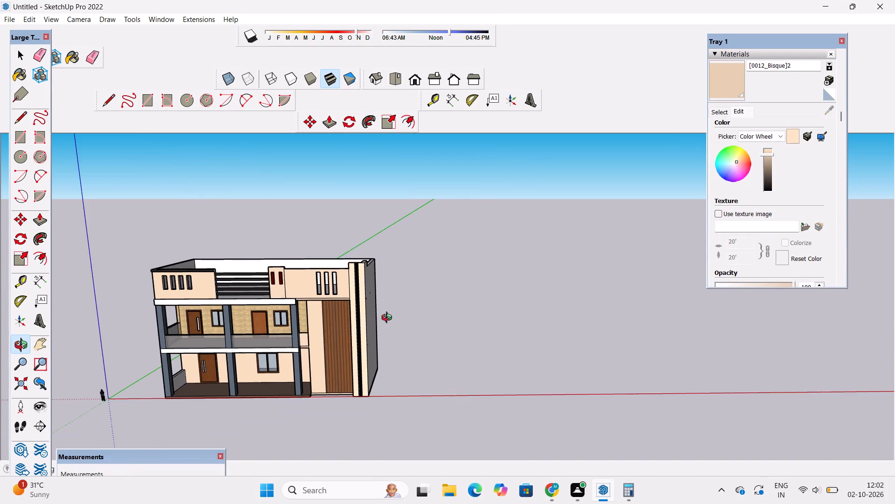
drag(395, 309, 342, 316)
scroll(373, 288, up, 5)
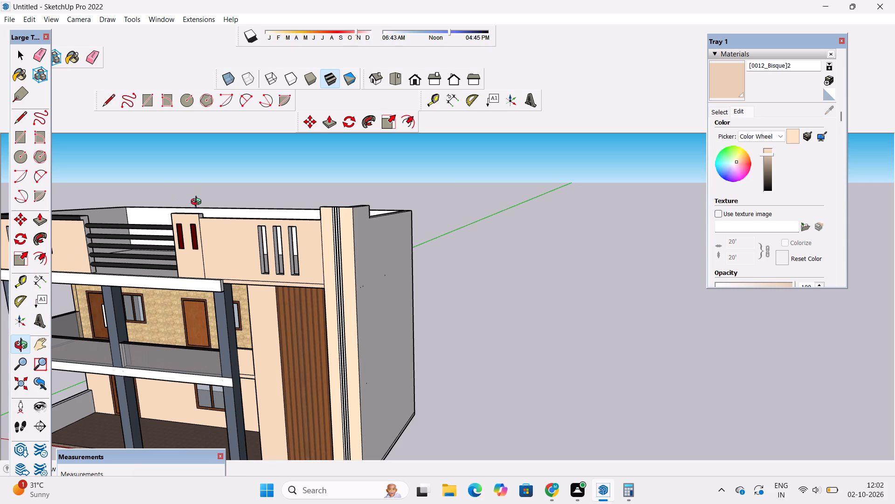
scroll(198, 209, down, 7)
scroll(223, 266, up, 1)
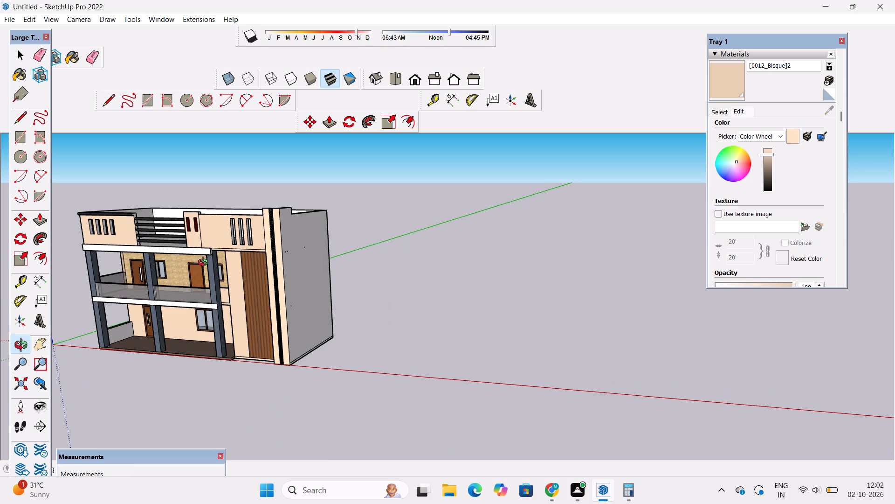
shift+drag(201, 260, 346, 301)
shift+drag(343, 315, 311, 264)
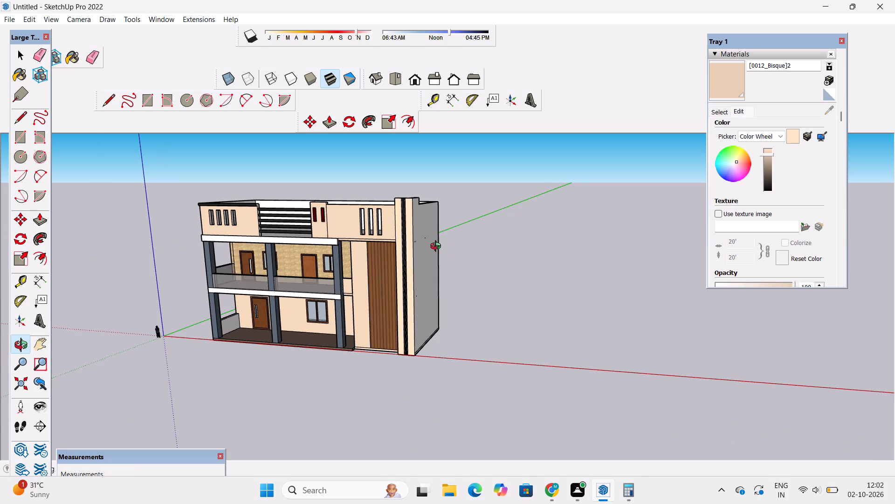
Erase the small stray edge marks scattered on the grey side wall beside the tall front pillar.
key(e)
scroll(430, 246, up, 7)
drag(402, 229, 398, 237)
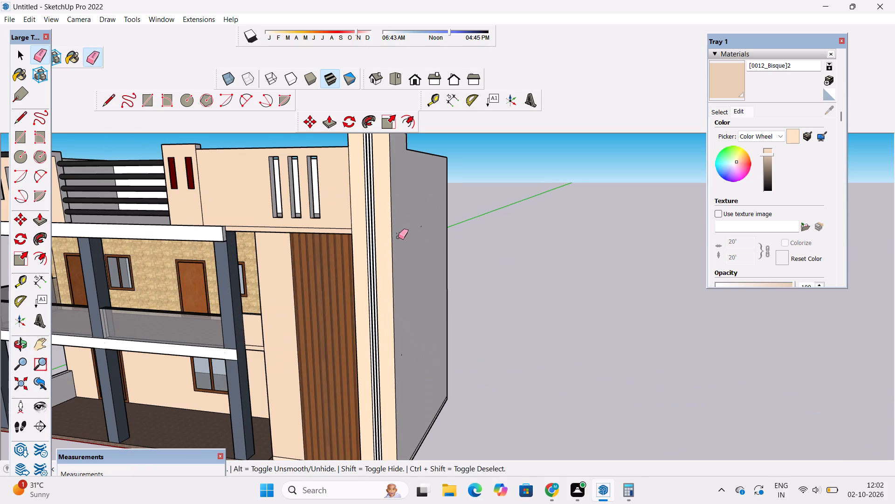
drag(398, 237, 399, 237)
drag(396, 229, 397, 236)
drag(417, 221, 421, 227)
drag(407, 342, 402, 352)
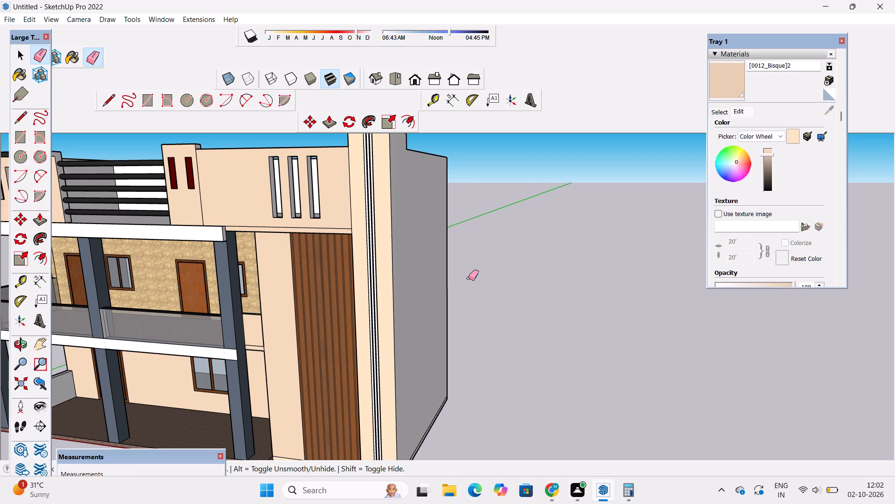
drag(464, 266, 462, 283)
drag(460, 263, 461, 278)
scroll(398, 354, up, 13)
drag(419, 257, 423, 284)
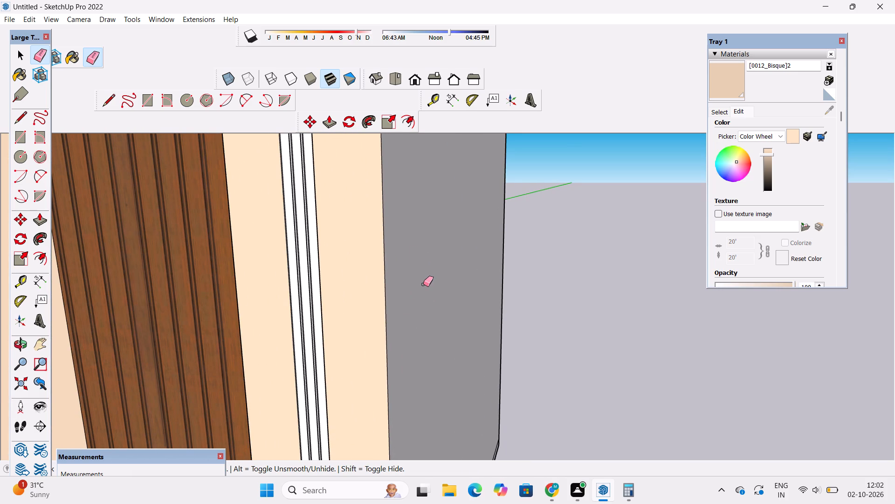
scroll(430, 274, down, 3)
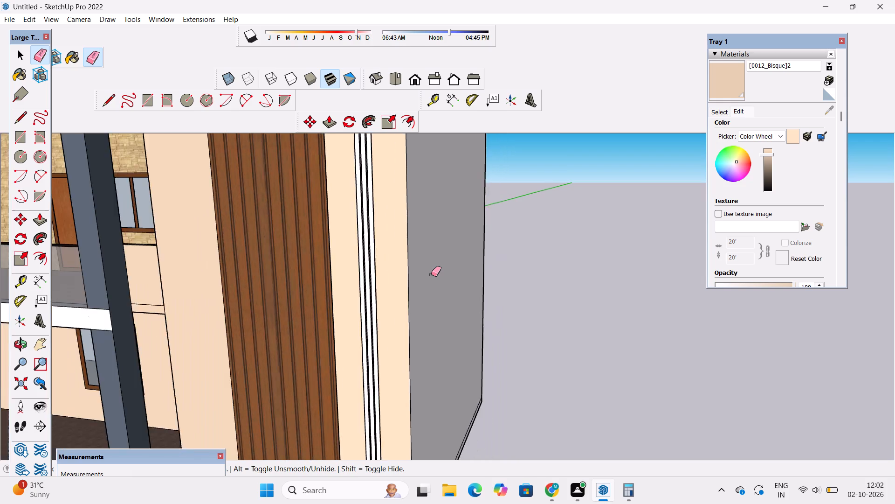
scroll(431, 274, down, 6)
key(space)
Inspect the facade, the side wall and the junction of the white balcony slab with the grey column up close.
key(o)
scroll(432, 277, down, 6)
shift+drag(437, 303, 437, 303)
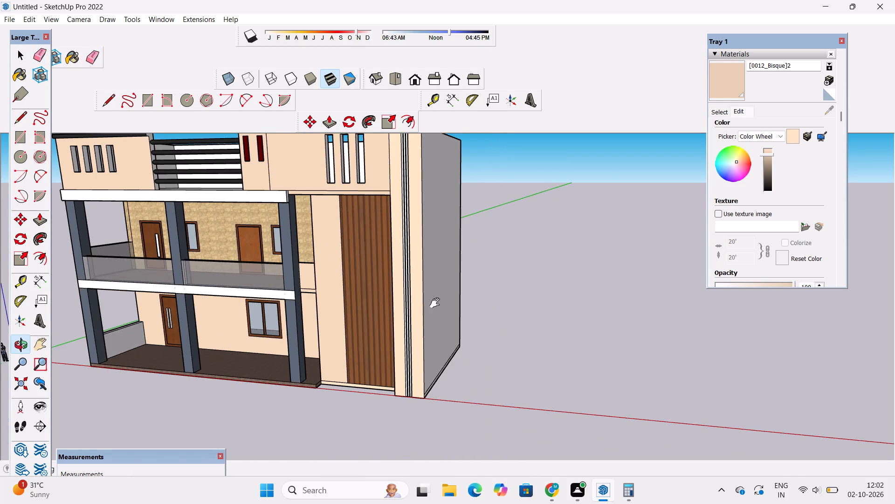
shift+drag(437, 303, 442, 283)
scroll(441, 285, up, 2)
shift+drag(416, 322, 452, 301)
scroll(462, 301, down, 6)
drag(378, 330, 381, 270)
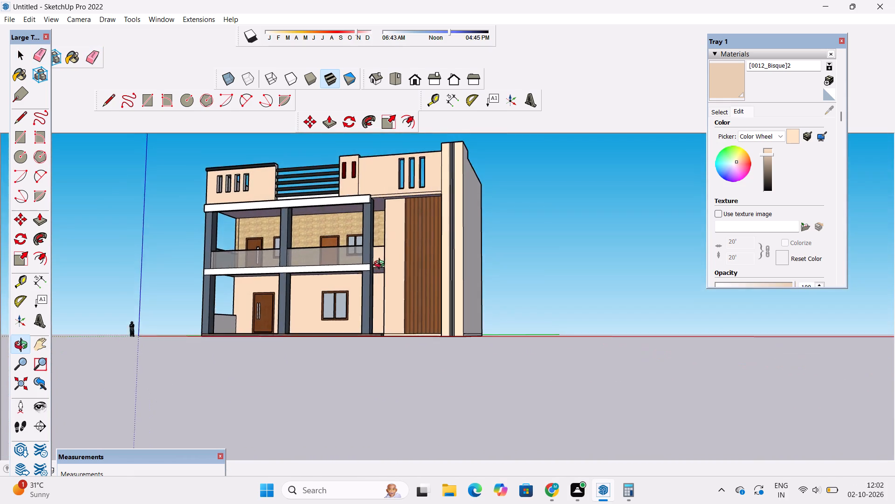
scroll(381, 263, up, 8)
drag(539, 268, 395, 295)
scroll(353, 295, up, 3)
scroll(313, 287, up, 6)
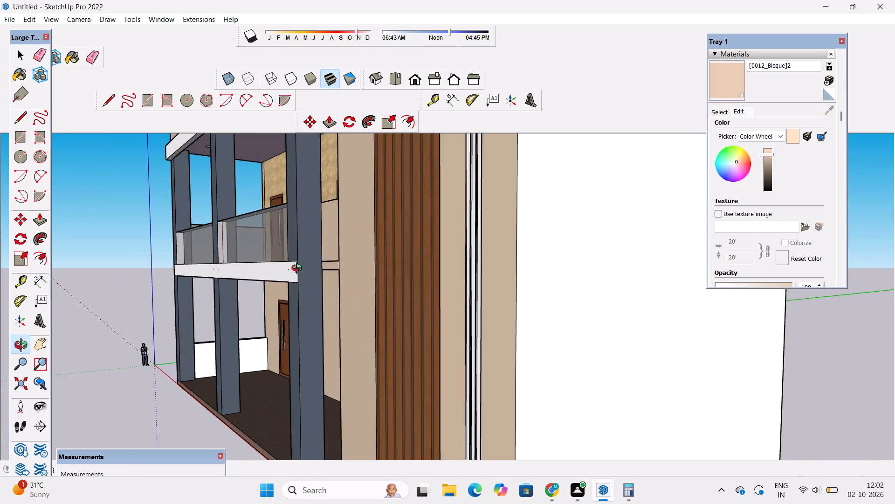
scroll(299, 269, up, 19)
drag(298, 270, 345, 390)
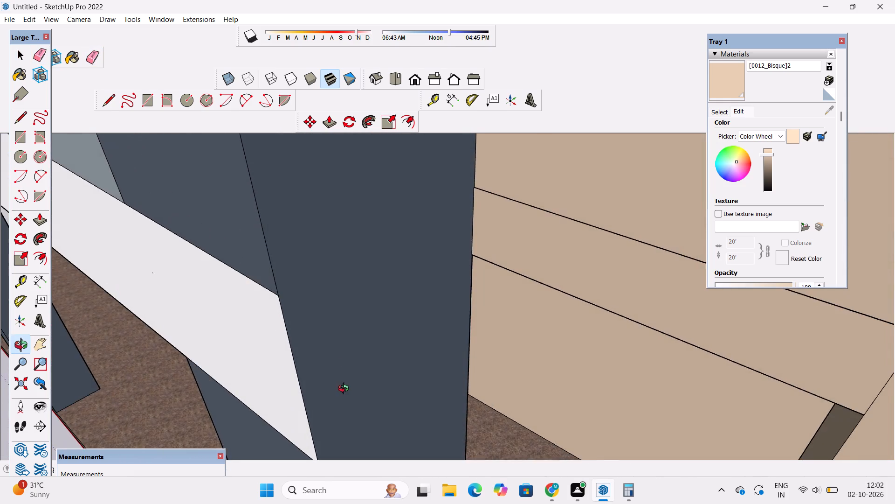
drag(345, 390, 345, 388)
scroll(327, 312, down, 7)
drag(286, 348, 375, 281)
scroll(416, 257, down, 19)
shift+drag(362, 347, 416, 300)
scroll(419, 295, down, 7)
Review the ground-floor entrance and the whole front elevation, finishing in the standard Front view.
drag(399, 341, 664, 292)
scroll(483, 302, up, 3)
drag(498, 307, 330, 338)
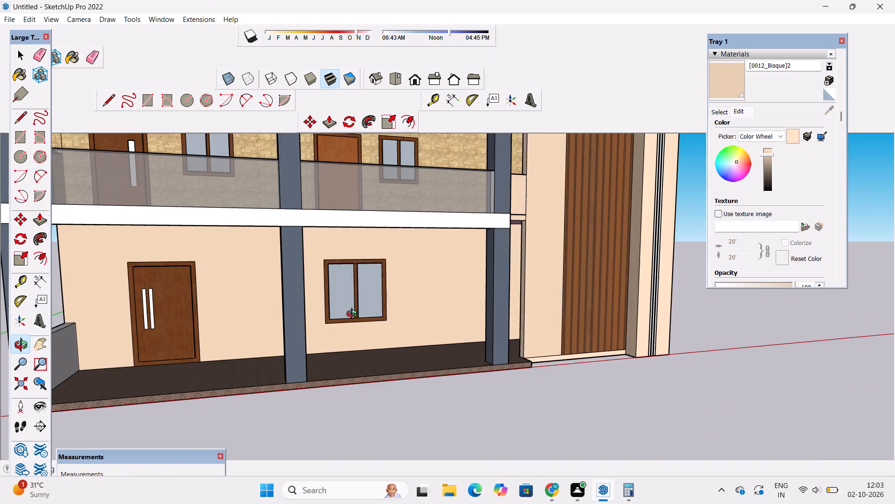
scroll(354, 315, down, 5)
shift+drag(429, 300, 398, 309)
drag(393, 323, 359, 314)
scroll(347, 297, down, 5)
drag(417, 313, 386, 313)
shift+drag(376, 282, 382, 328)
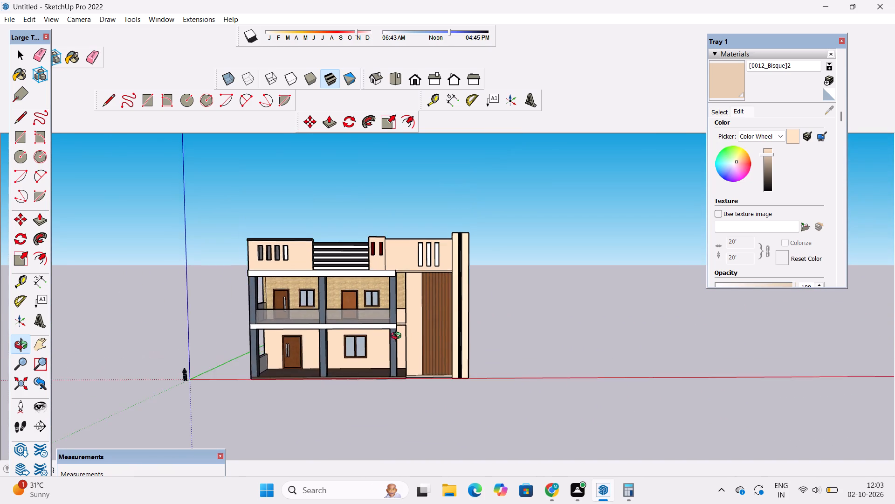
drag(399, 338, 370, 317)
scroll(378, 301, down, 5)
shift+drag(388, 276, 400, 289)
drag(413, 327, 427, 366)
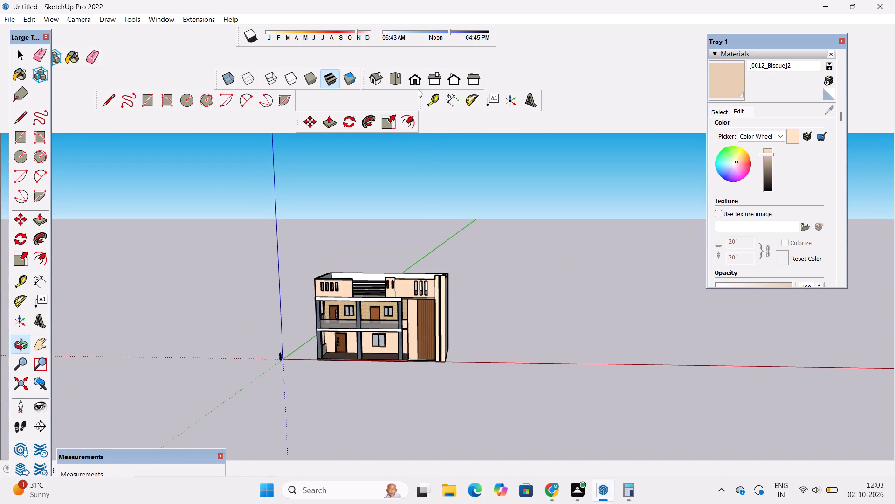
click(417, 85)
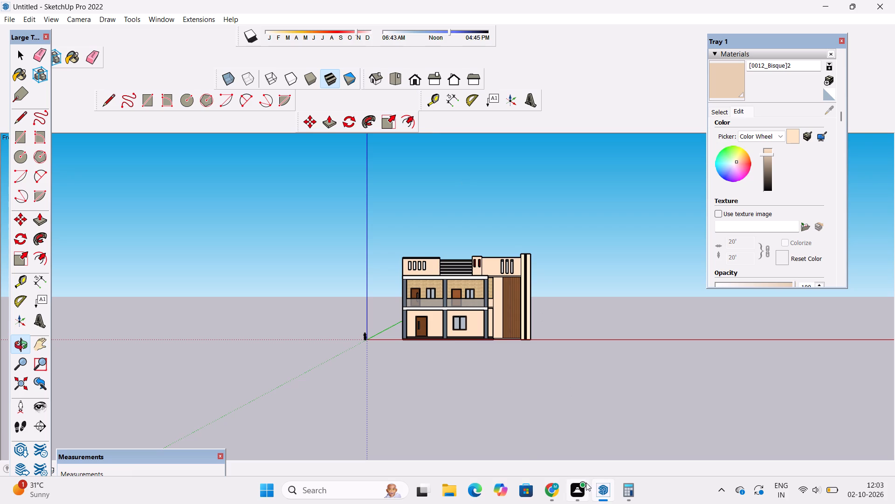
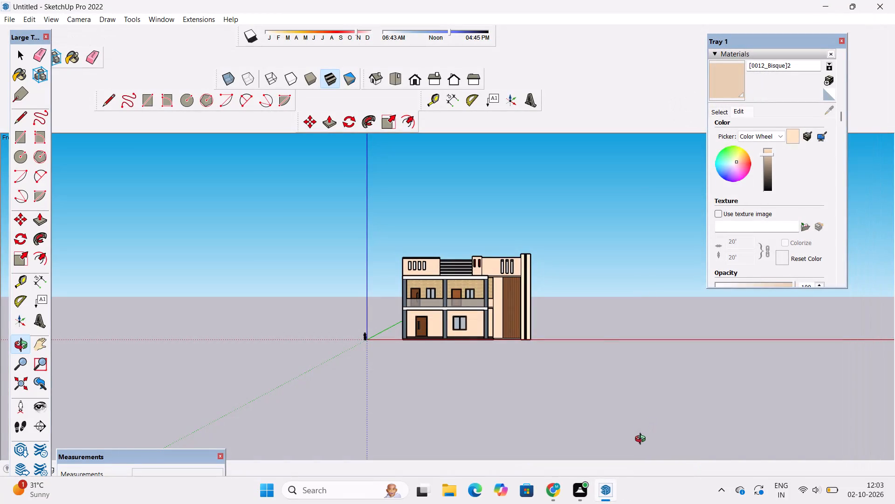
Examine the roof parapet, tall pillar, balcony ceilings and whole front facade of the house from low and frontal angles.
scroll(482, 231, up, 8)
scroll(466, 240, down, 6)
drag(537, 272, 536, 301)
scroll(557, 259, up, 9)
scroll(549, 326, up, 4)
scroll(486, 299, down, 1)
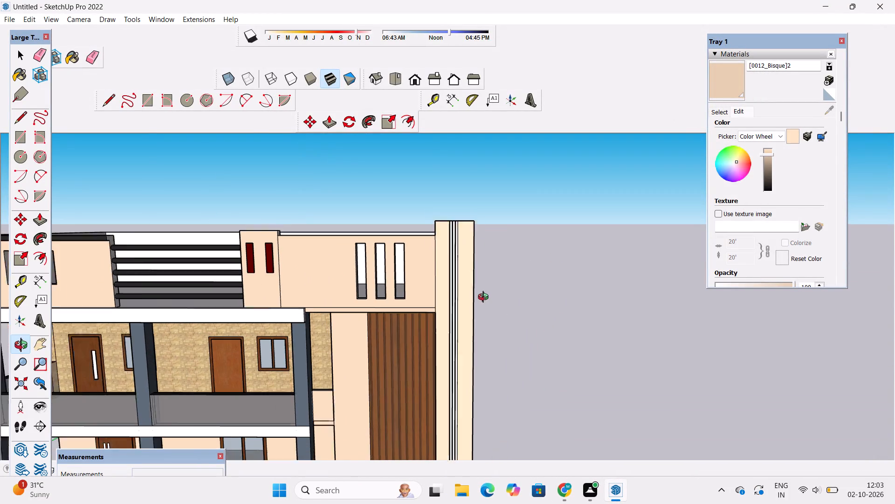
scroll(485, 298, down, 1)
click(487, 320)
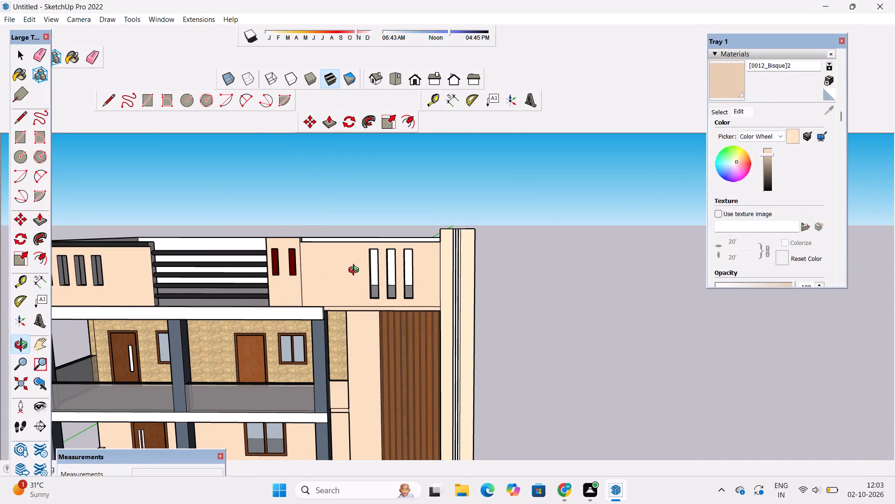
drag(284, 373, 284, 247)
scroll(286, 253, down, 6)
drag(297, 352, 330, 369)
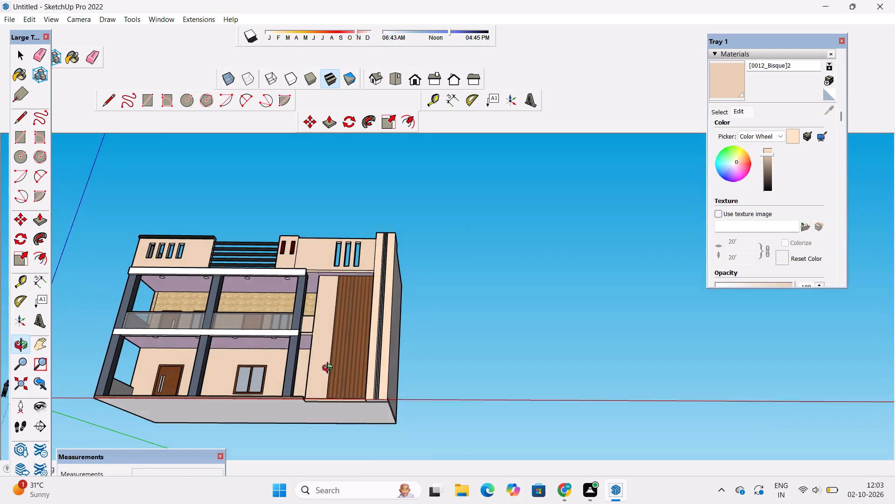
drag(330, 369, 348, 369)
drag(348, 367, 327, 362)
scroll(268, 329, down, 6)
scroll(197, 333, up, 5)
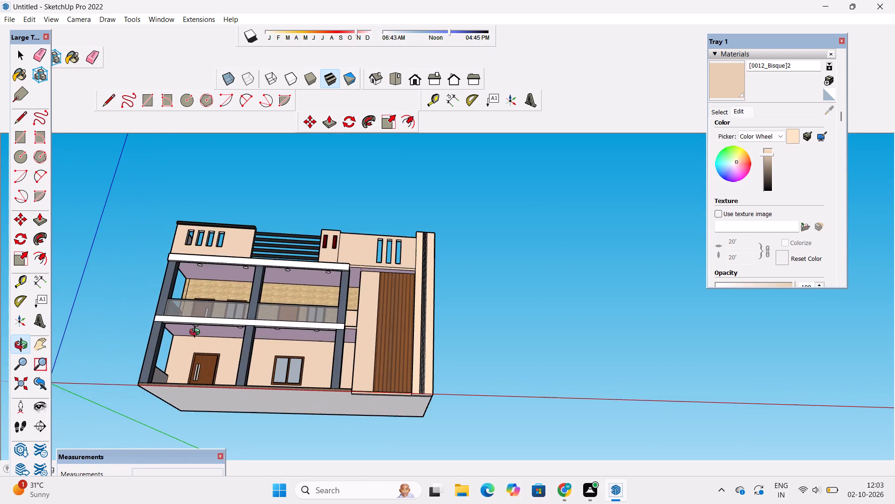
drag(214, 366, 226, 442)
scroll(181, 379, up, 2)
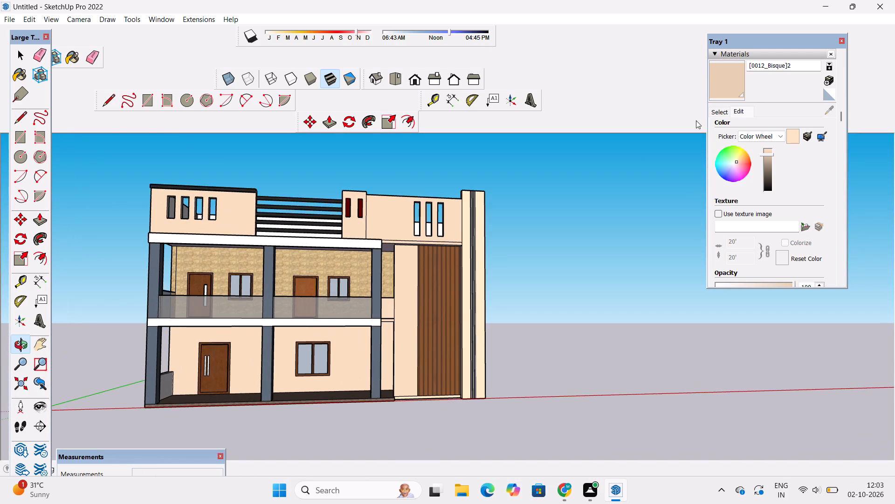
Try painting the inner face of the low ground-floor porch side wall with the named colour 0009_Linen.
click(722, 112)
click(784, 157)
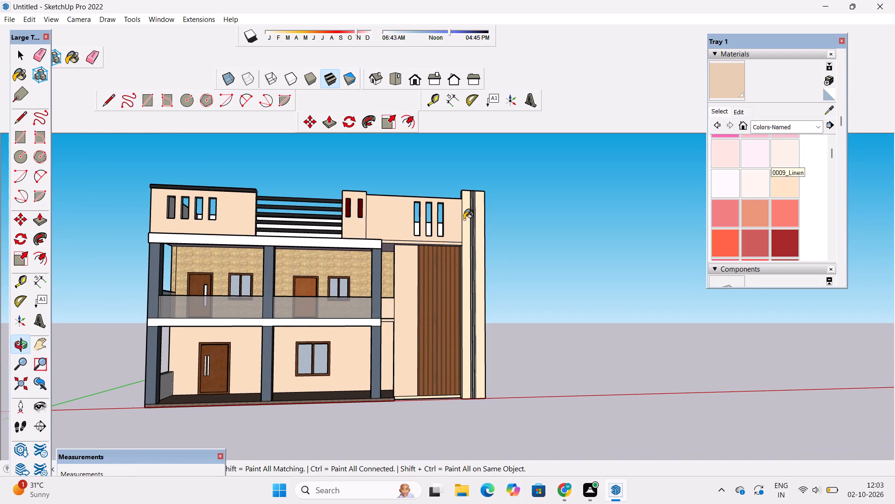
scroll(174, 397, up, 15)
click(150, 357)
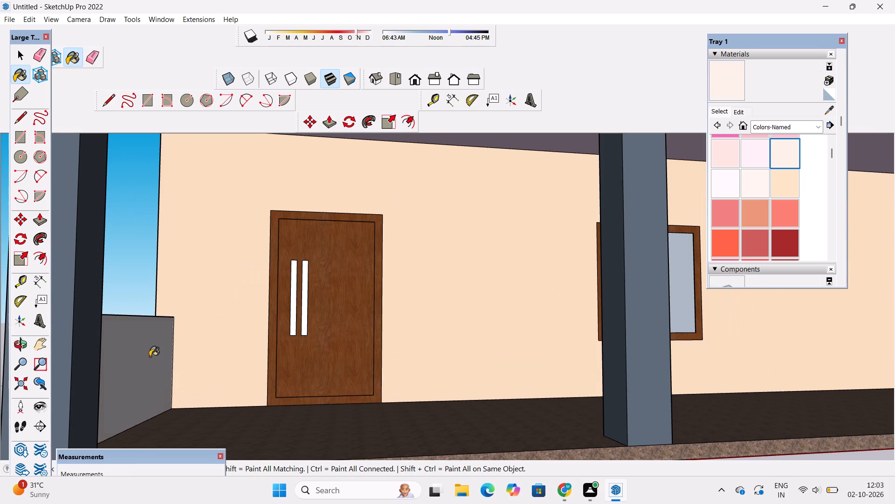
Paint the outer face of the low ground-floor porch side wall with the named colour 0012_Bisque.
click(14, 344)
scroll(220, 302, down, 6)
drag(104, 343, 311, 357)
click(777, 179)
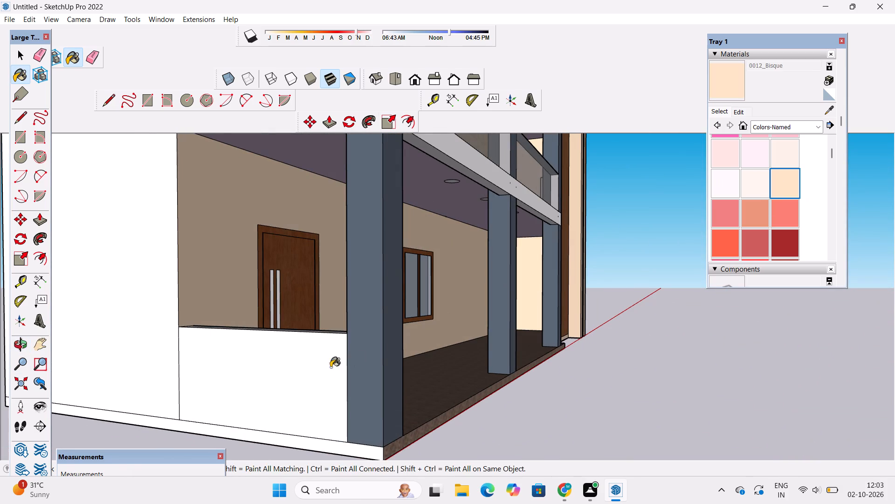
click(296, 370)
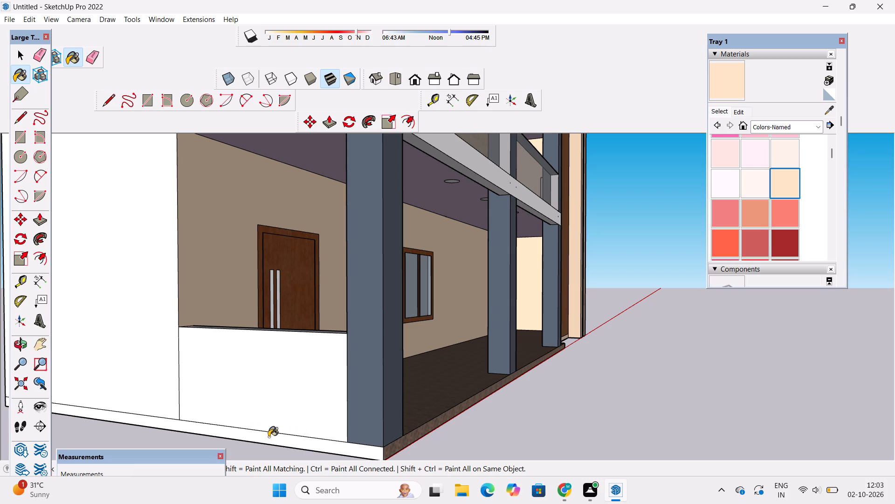
Draw a vertical 1' line across the white base strip, continuing the low porch wall's rear edge down to the ground.
scroll(271, 440, down, 5)
key(l)
scroll(195, 454, up, 4)
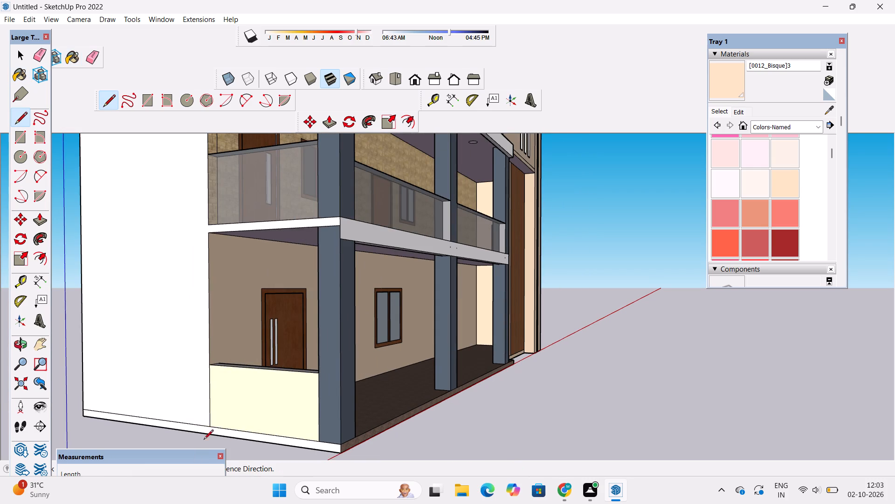
scroll(208, 433, up, 8)
click(211, 423)
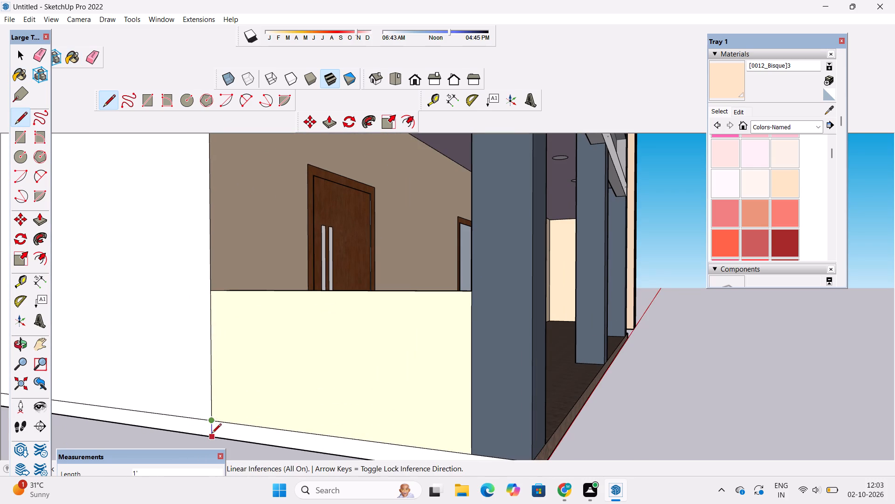
click(212, 435)
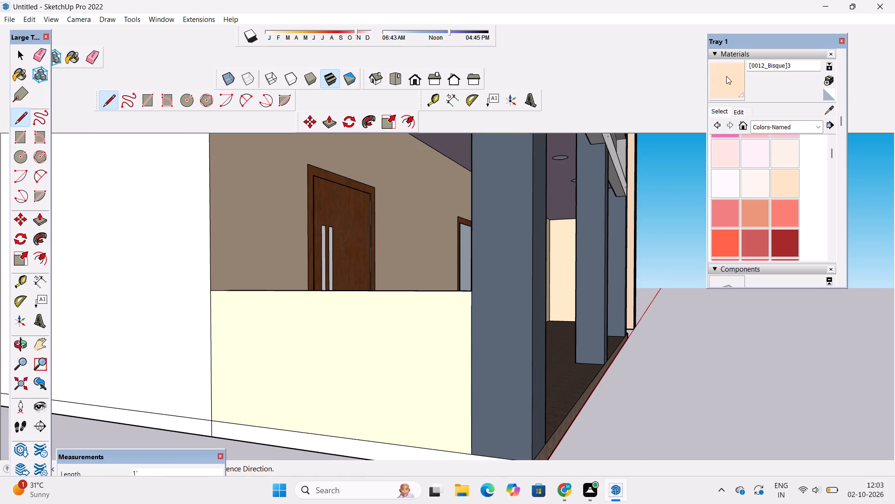
Paint the separated base strip beneath the low porch side wall with the same Bisque colour.
click(726, 76)
scroll(351, 358, down, 7)
scroll(368, 416, up, 6)
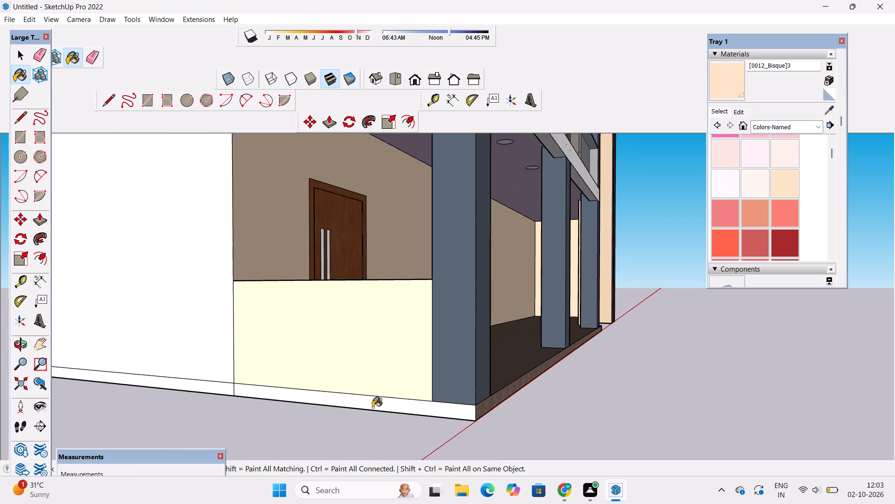
click(379, 400)
Paint the inner face and the top of the low porch side wall beside the entrance door with the same Bisque colour.
key(o)
scroll(379, 398, down, 5)
drag(607, 368, 570, 374)
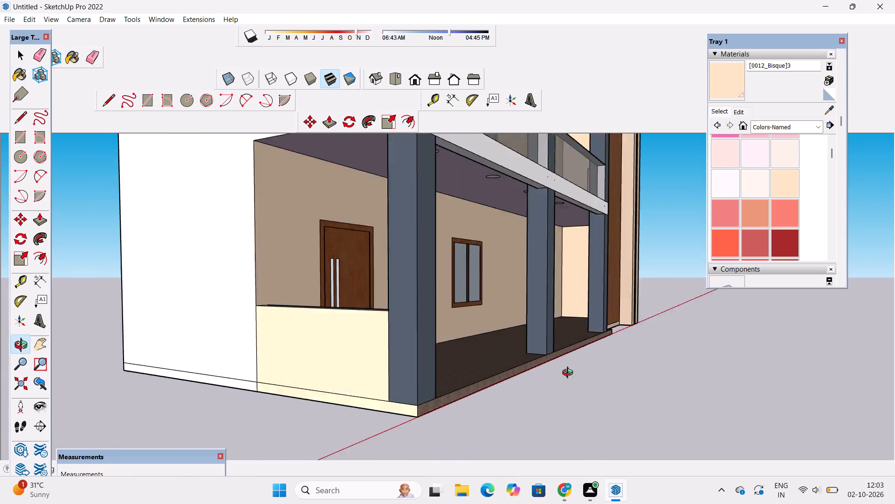
drag(570, 374, 315, 396)
scroll(299, 394, down, 5)
scroll(370, 329, up, 5)
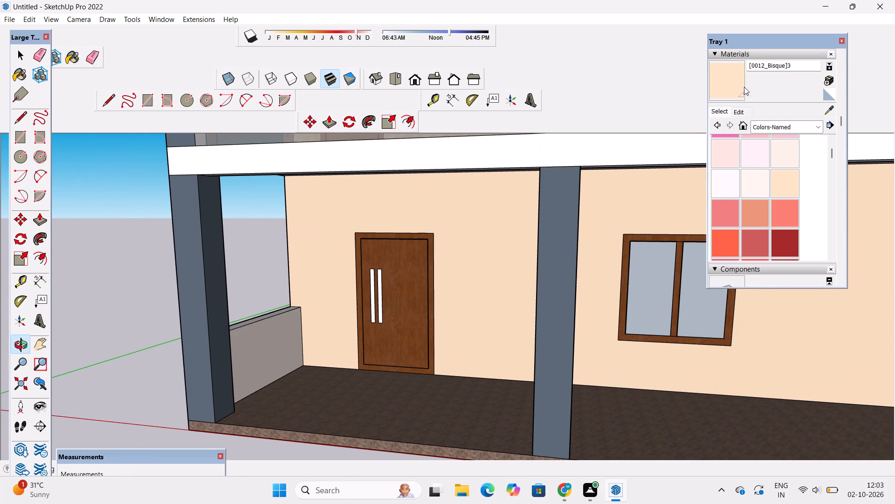
click(732, 80)
scroll(255, 334, up, 6)
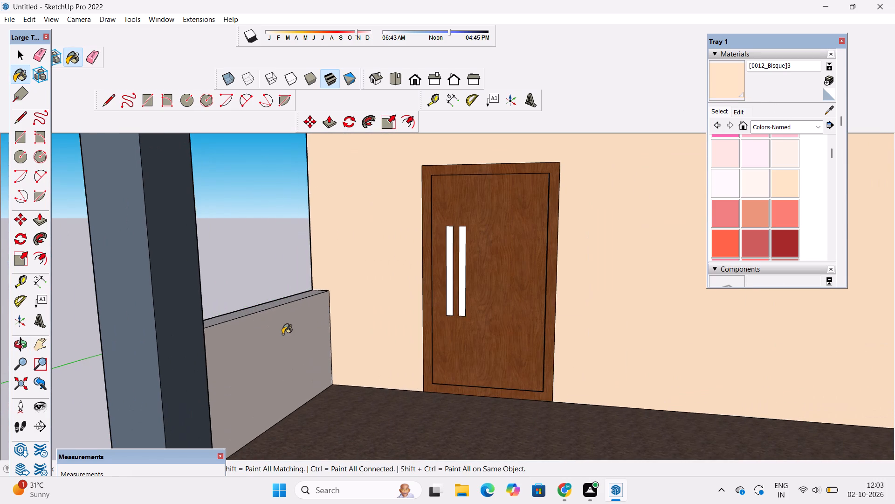
click(282, 334)
scroll(286, 304, up, 7)
click(308, 295)
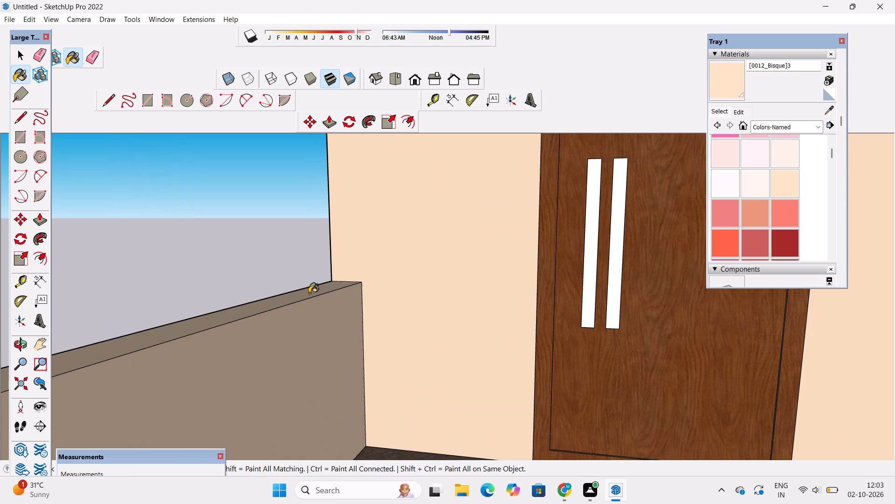
Review the repainted porch side wall and the whole two-storey front facade from several distances and angles.
key(o)
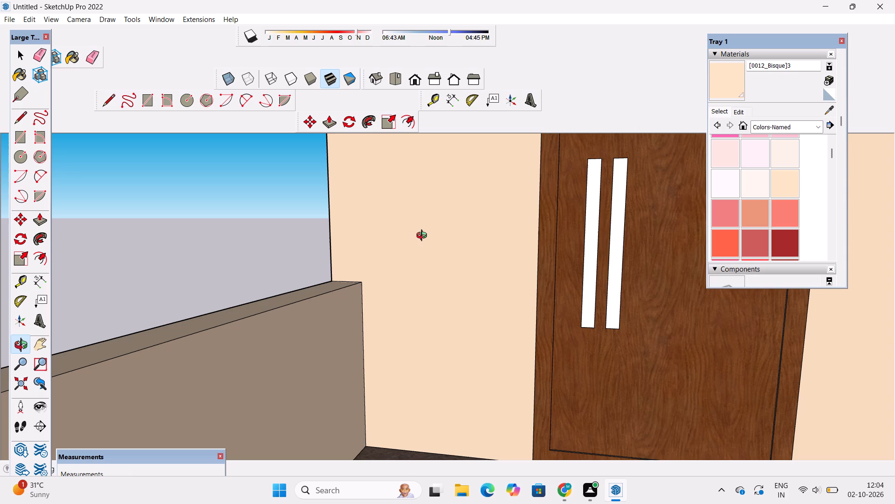
scroll(425, 235, down, 14)
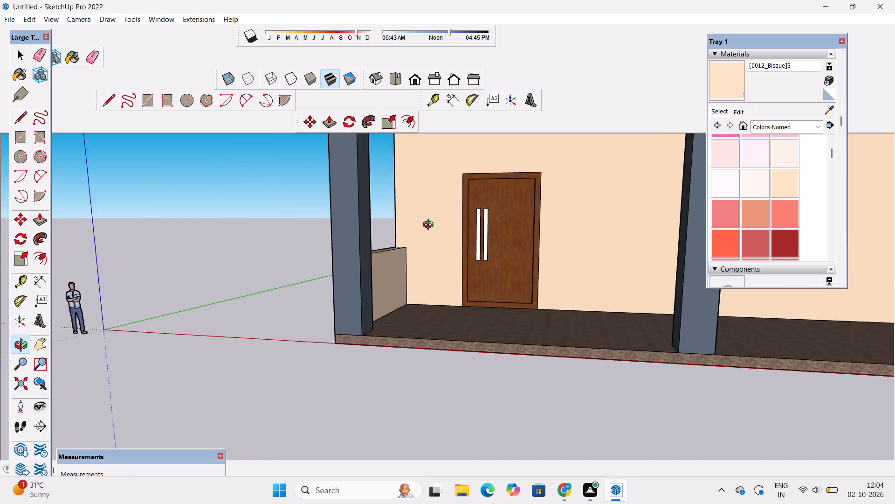
scroll(430, 226, down, 7)
drag(455, 254, 532, 264)
scroll(566, 248, up, 2)
shift+drag(561, 235, 517, 258)
scroll(517, 258, down, 1)
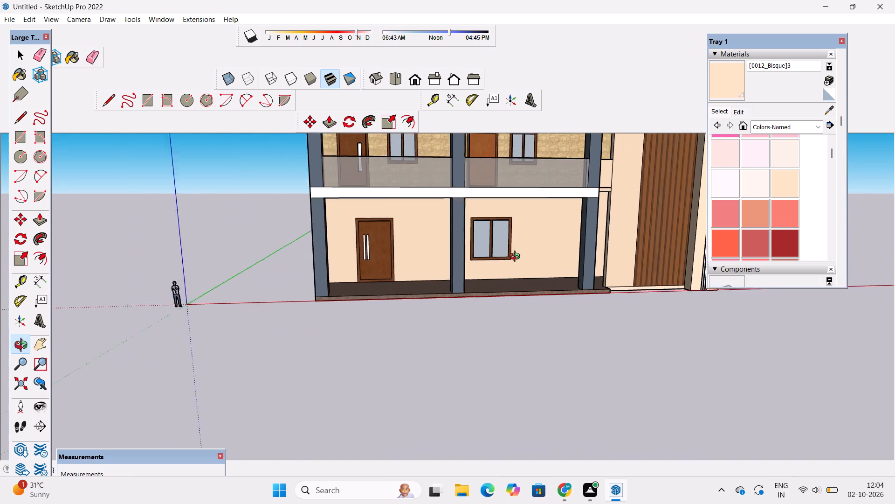
scroll(517, 258, down, 4)
scroll(516, 258, up, 5)
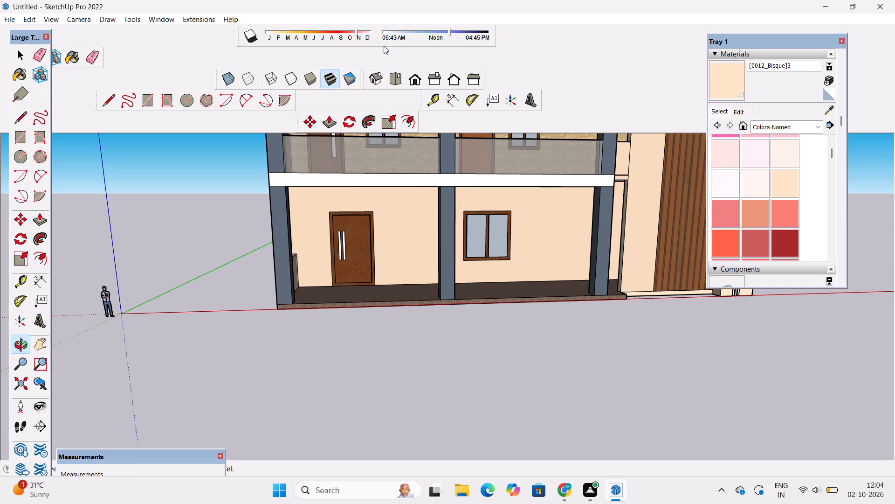
scroll(413, 43, down, 9)
scroll(432, 246, down, 7)
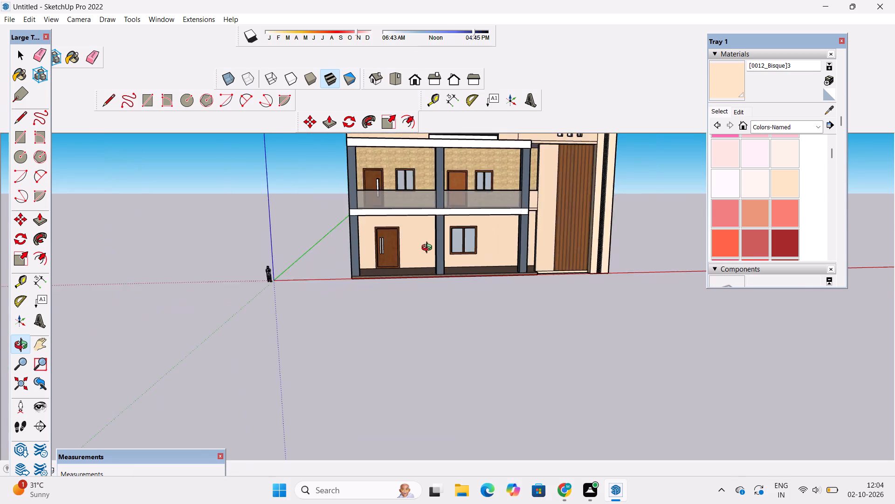
scroll(429, 249, down, 5)
drag(504, 333, 500, 301)
scroll(597, 196, up, 4)
shift+drag(596, 195, 554, 201)
drag(525, 212, 501, 259)
scroll(497, 254, up, 3)
shift+drag(500, 246, 490, 246)
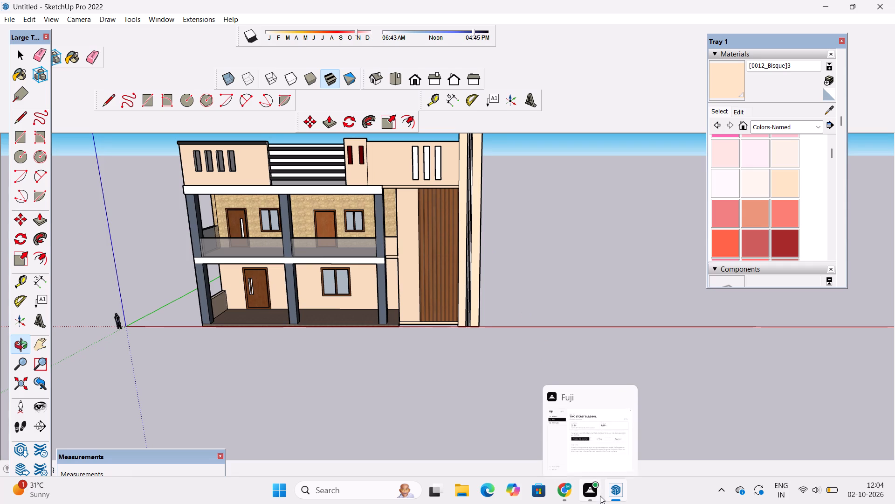
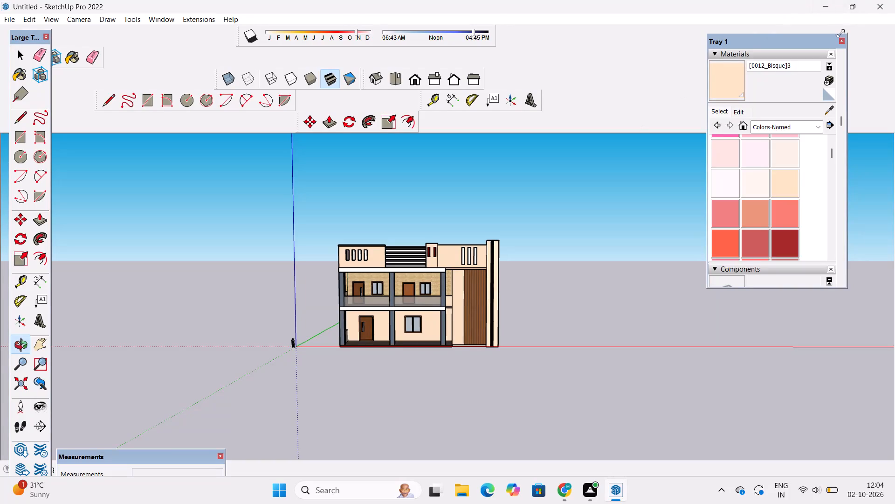
Close the tray that holds the Materials and Components palettes.
click(842, 41)
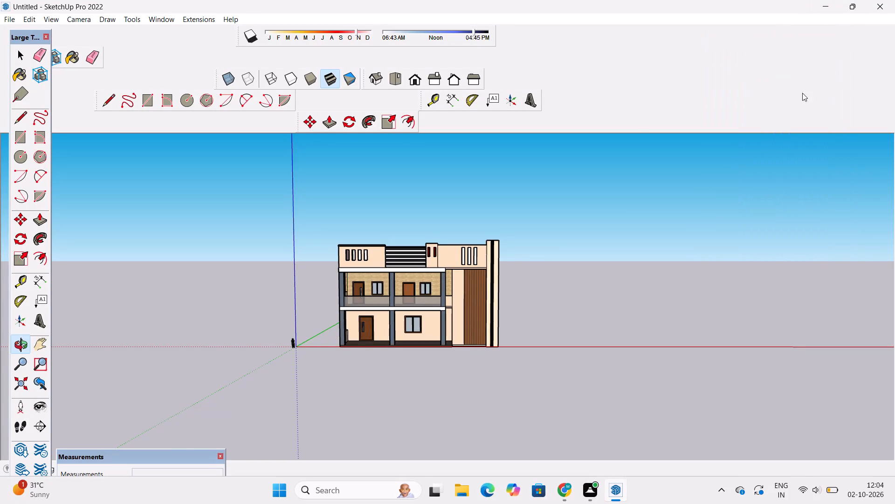
Save the model in the Downloads folder as a SketchUp file named "two storey house 1".
scroll(551, 246, down, 4)
drag(525, 283, 527, 293)
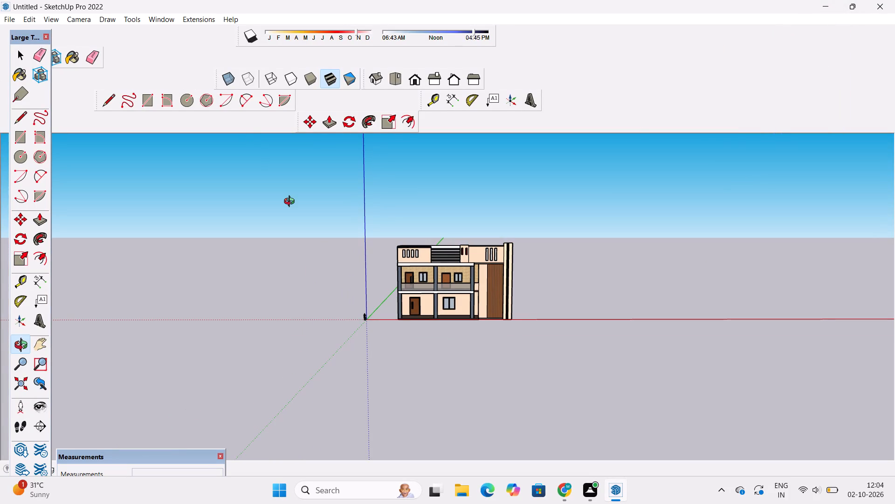
key(ctrl+s)
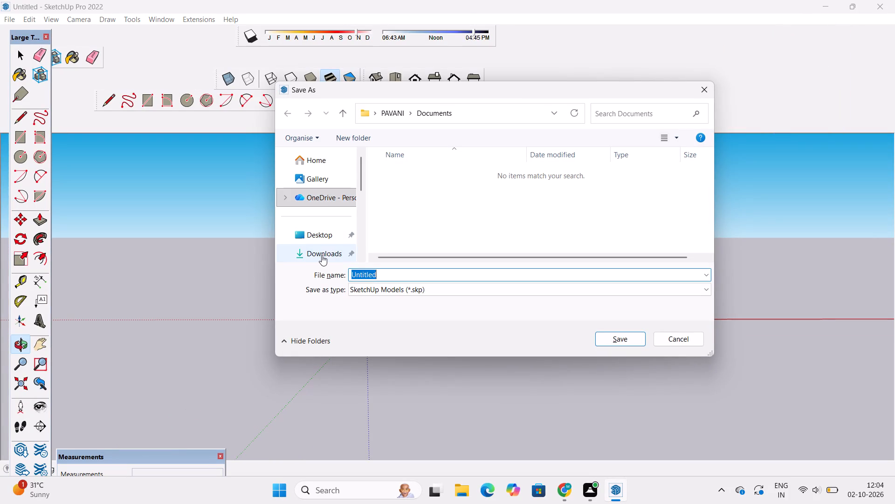
click(322, 255)
click(381, 276)
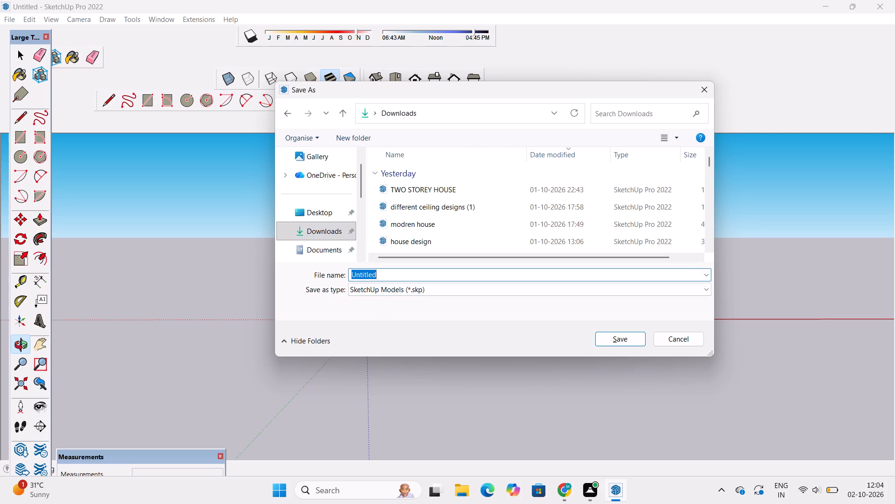
key(BackSpace)
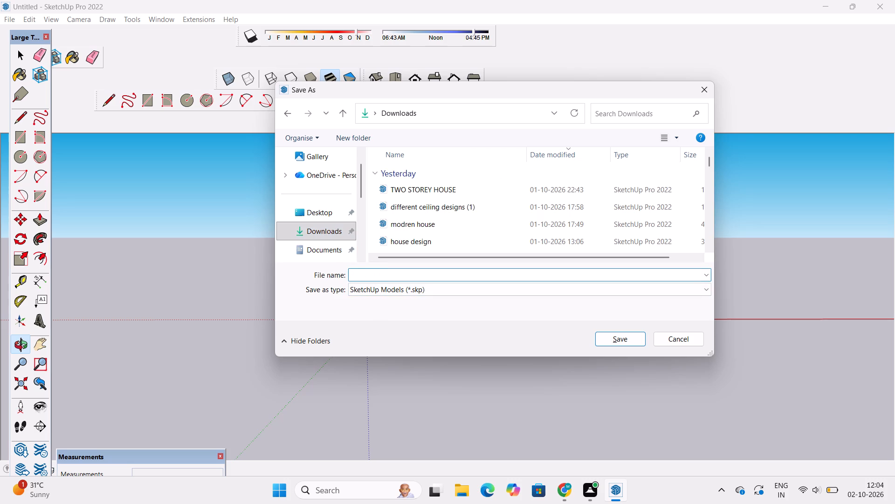
text(te)
key(BackSpace)
text(wo s)
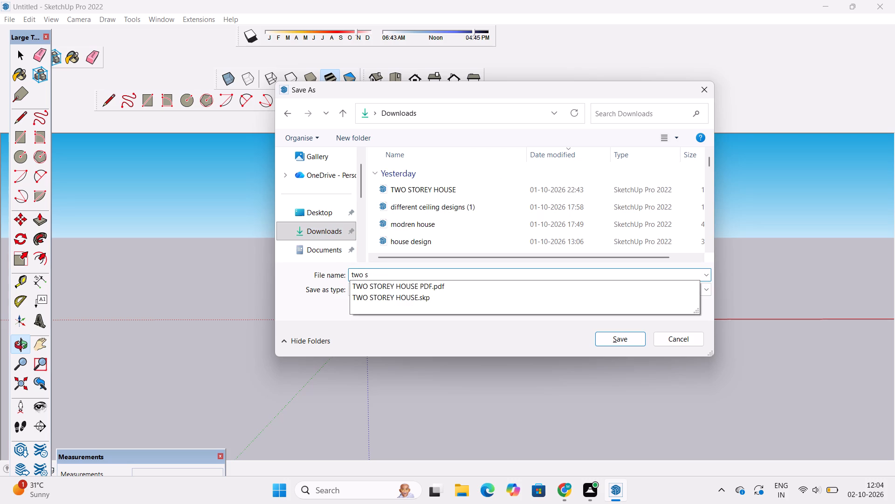
key(s)
key(BackSpace)
key(t)
key(p)
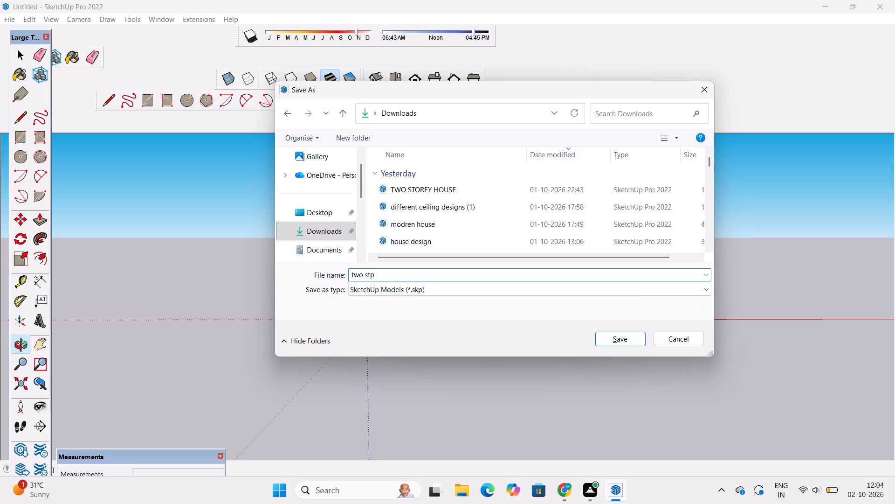
key(BackSpace)
text(orey bui)
key(BackSpace)
key(BackSpace)
key(BackSpace)
text(house)
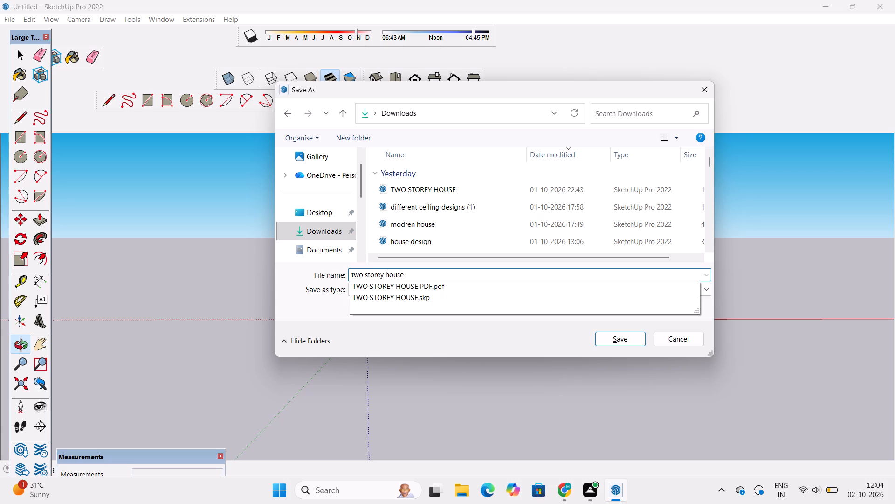
key(space)
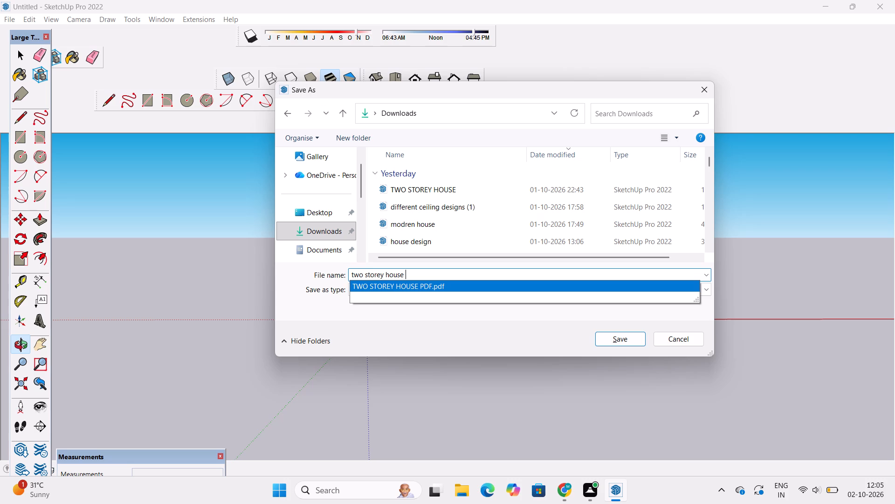
key(b)
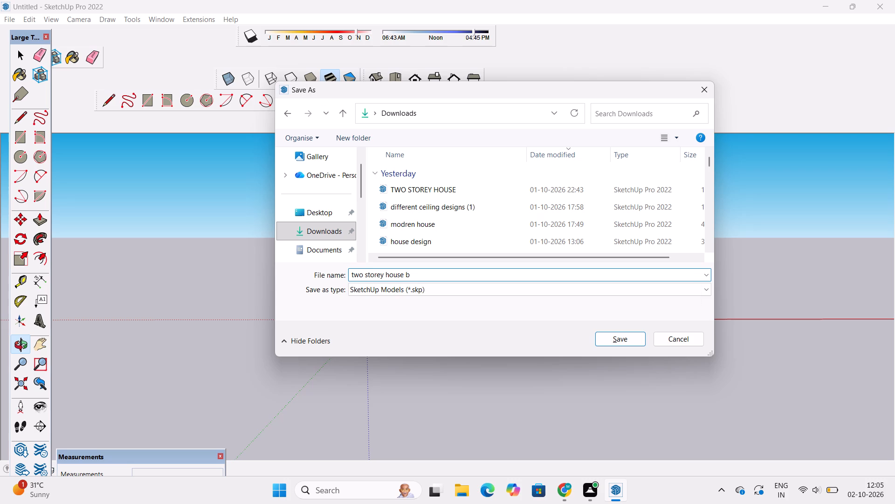
click(411, 274)
key(BackSpace)
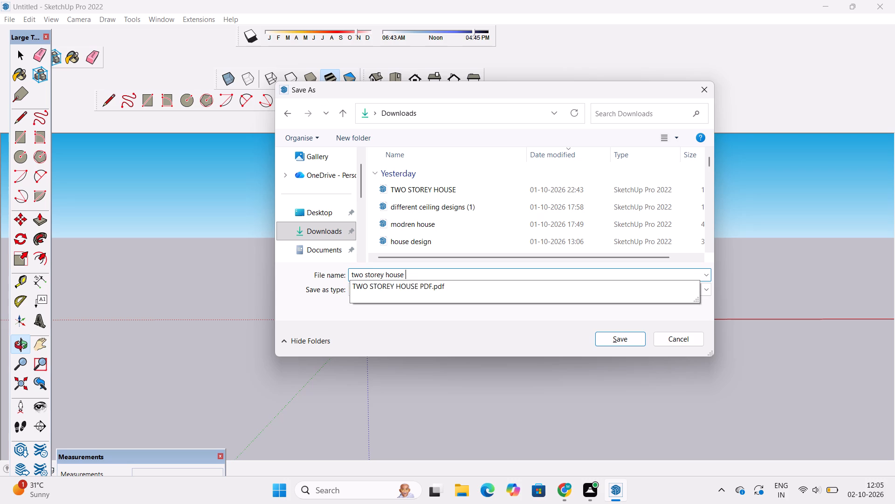
key(1)
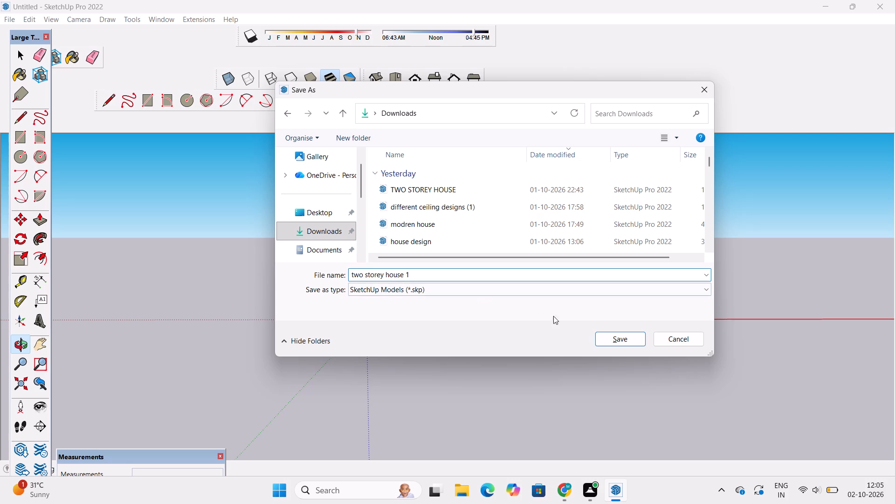
click(617, 335)
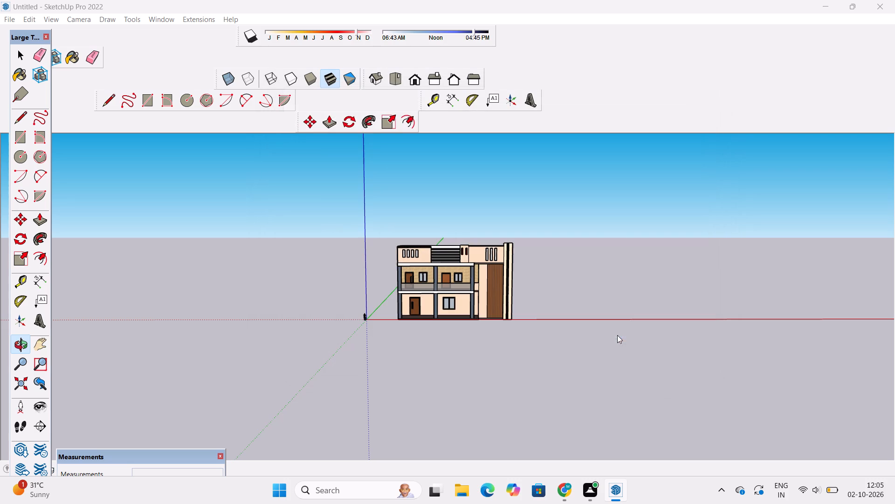
Export the current house view as a 2D graphic PDF named "two storey house 1 pdf" in the Downloads folder.
click(6, 17)
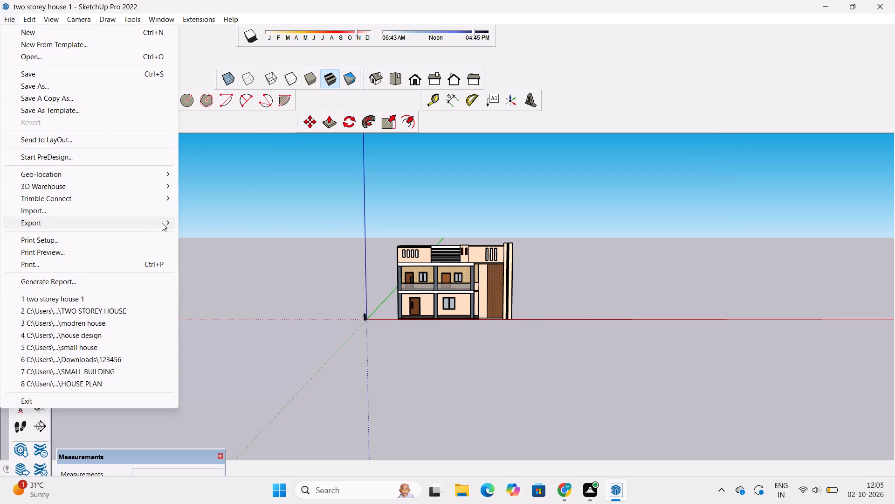
click(204, 234)
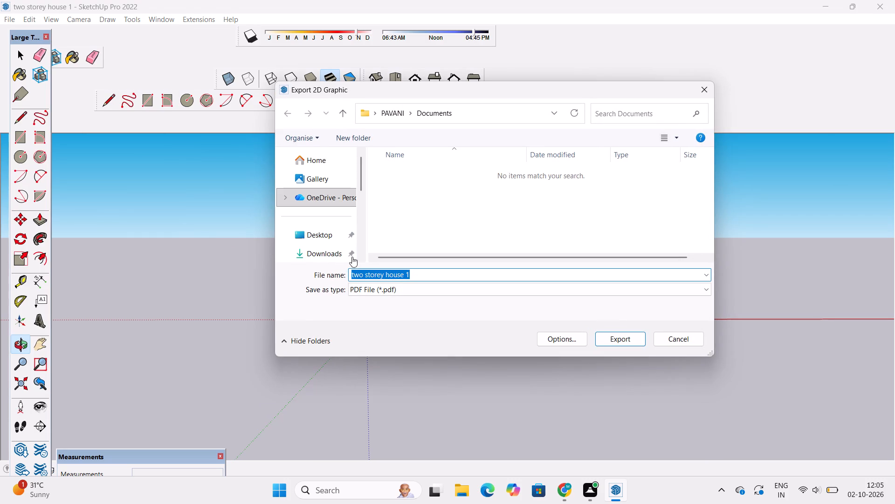
click(327, 251)
triple_click(420, 276)
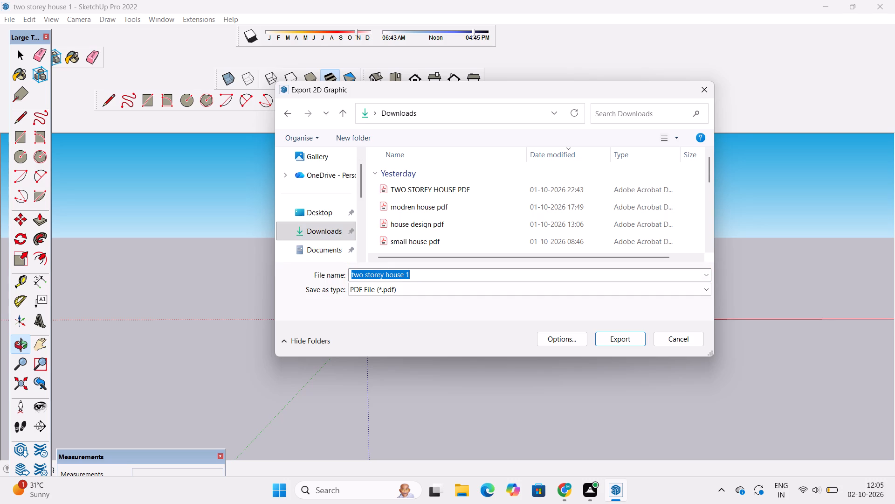
key(space)
text(pdf)
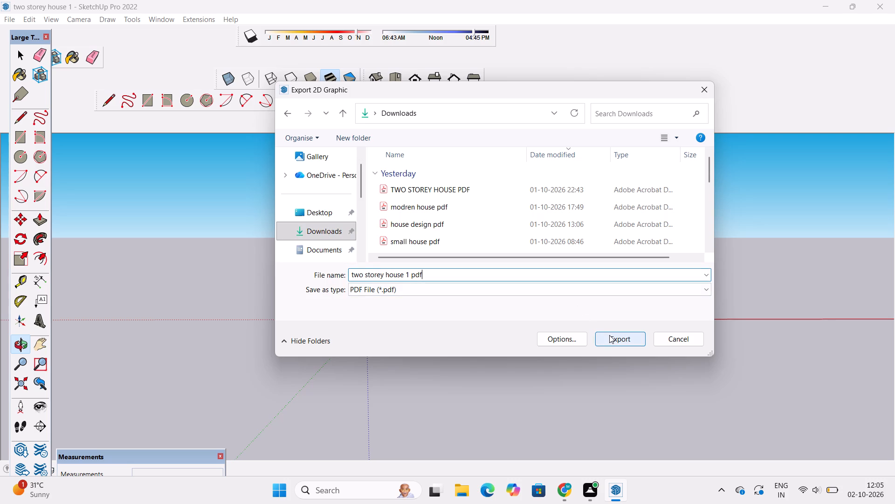
click(609, 335)
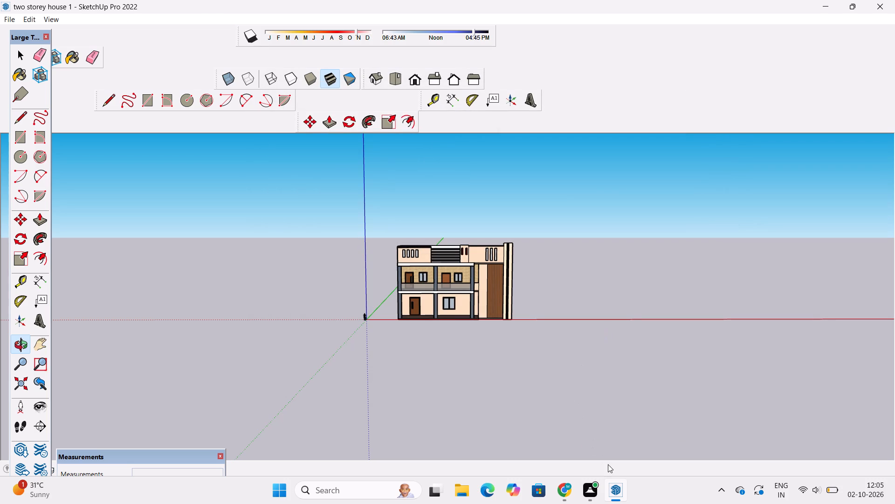